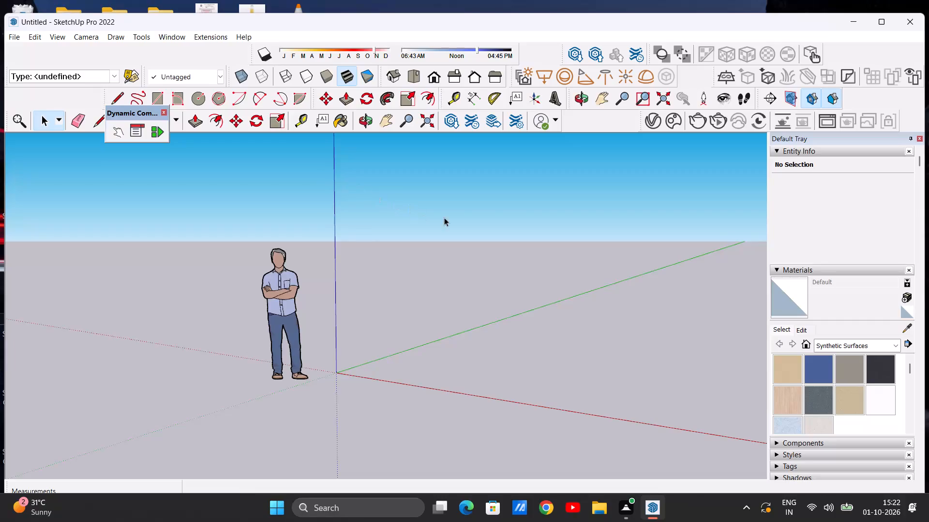
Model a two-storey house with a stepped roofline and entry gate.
In top view, draw a rectangle about 14' 9" by 7' 1" on the ground plane near the origin.
scroll(562, 240, up, 5)
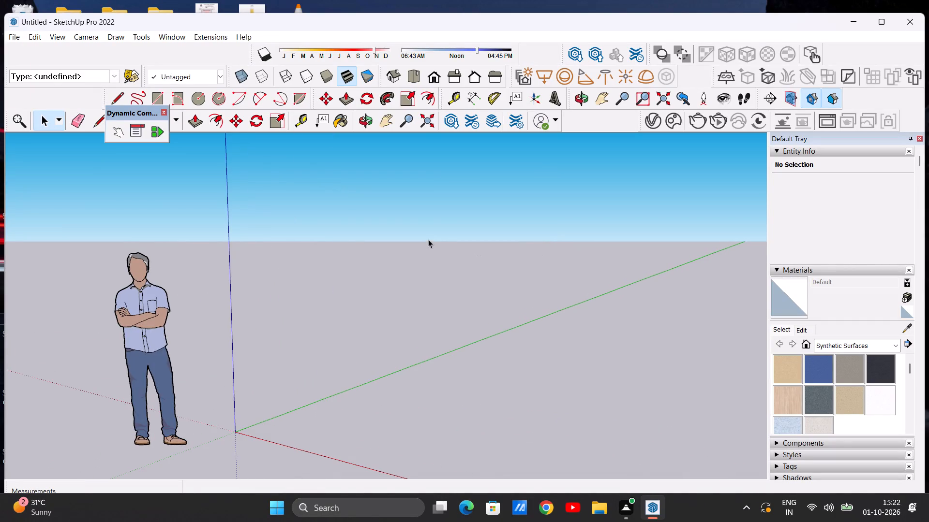
scroll(428, 239, down, 3)
scroll(524, 240, up, 3)
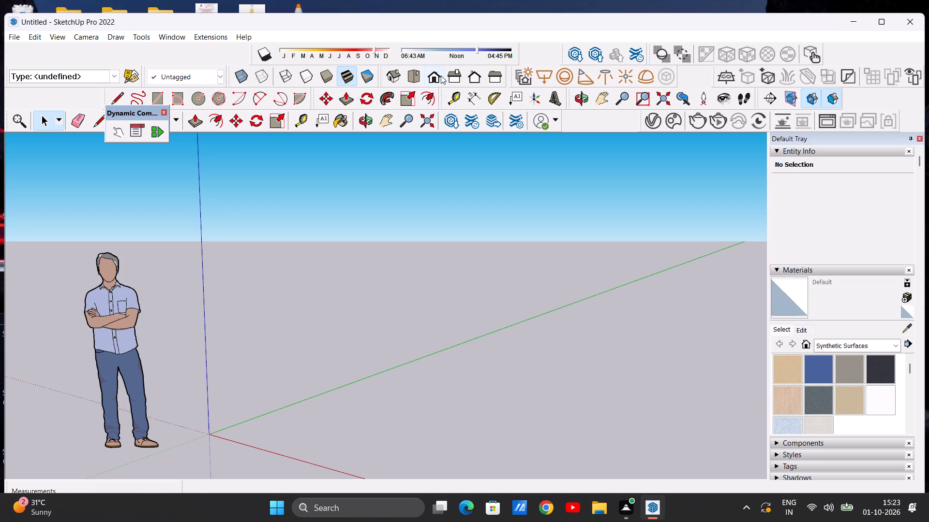
click(415, 74)
scroll(655, 179, up, 3)
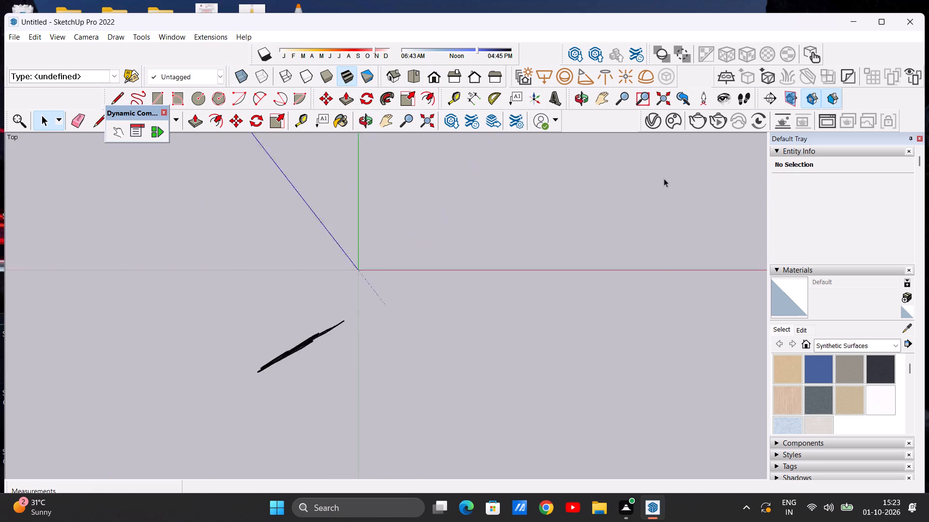
scroll(664, 178, up, 5)
click(379, 121)
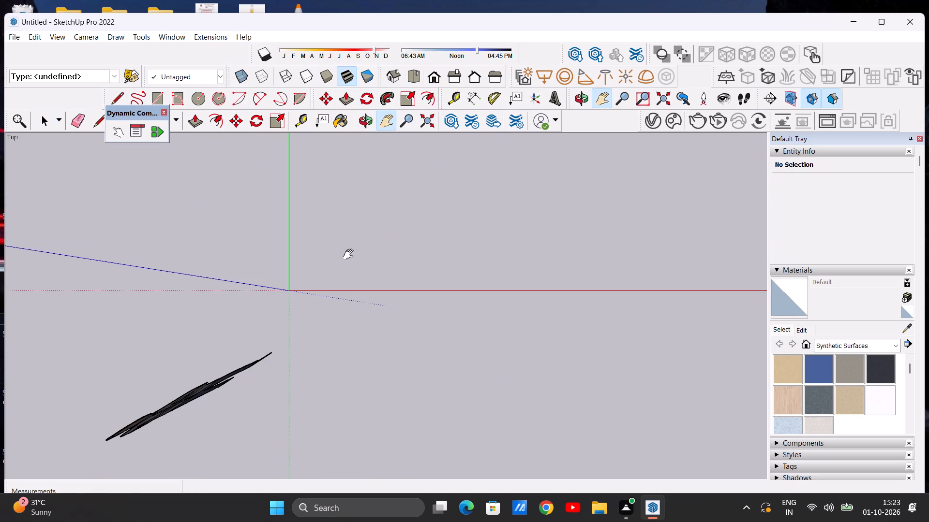
drag(292, 286, 88, 489)
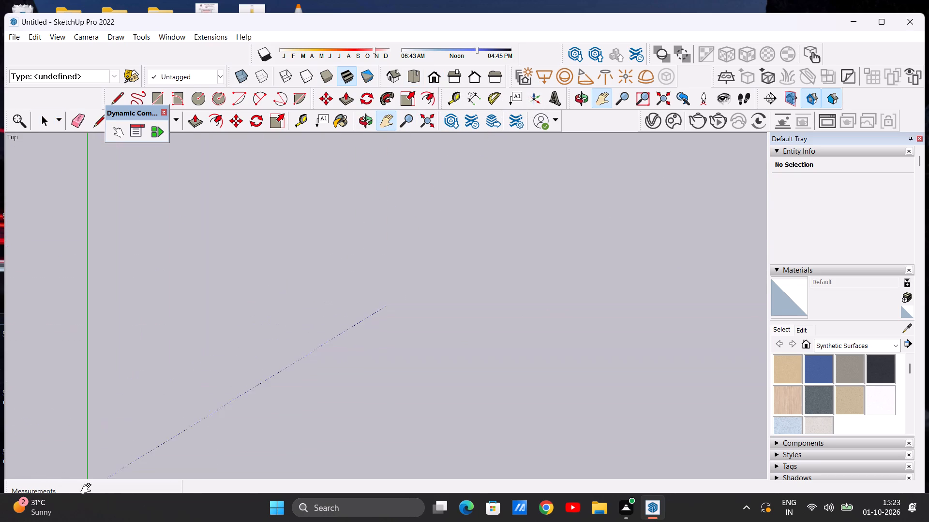
drag(88, 489, 90, 452)
key(space)
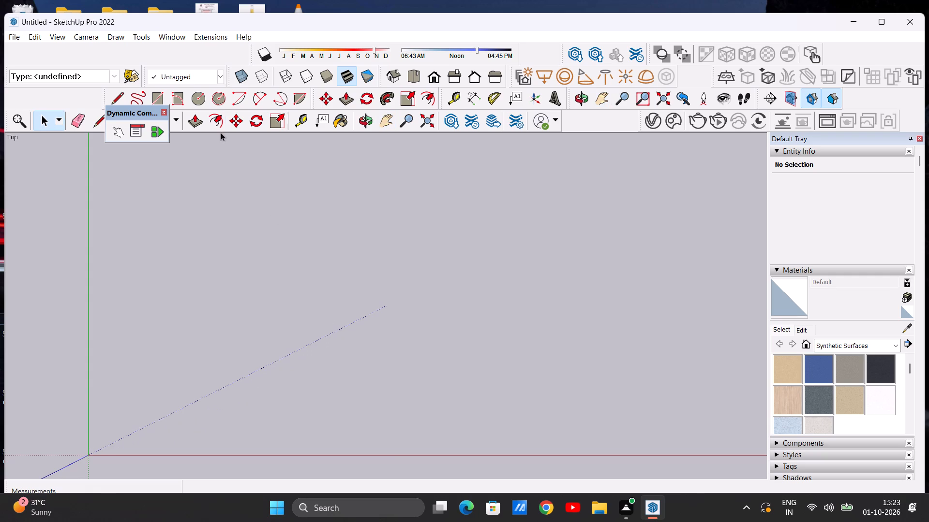
click(152, 95)
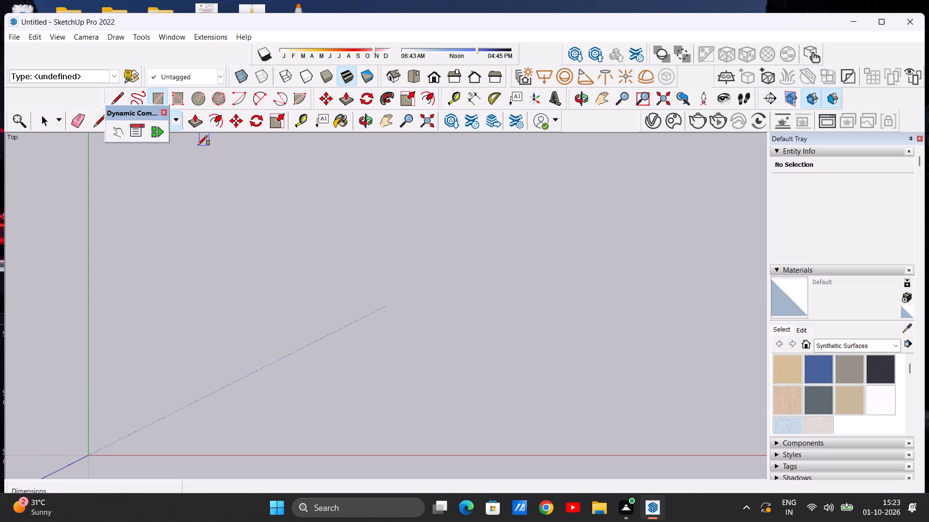
click(168, 154)
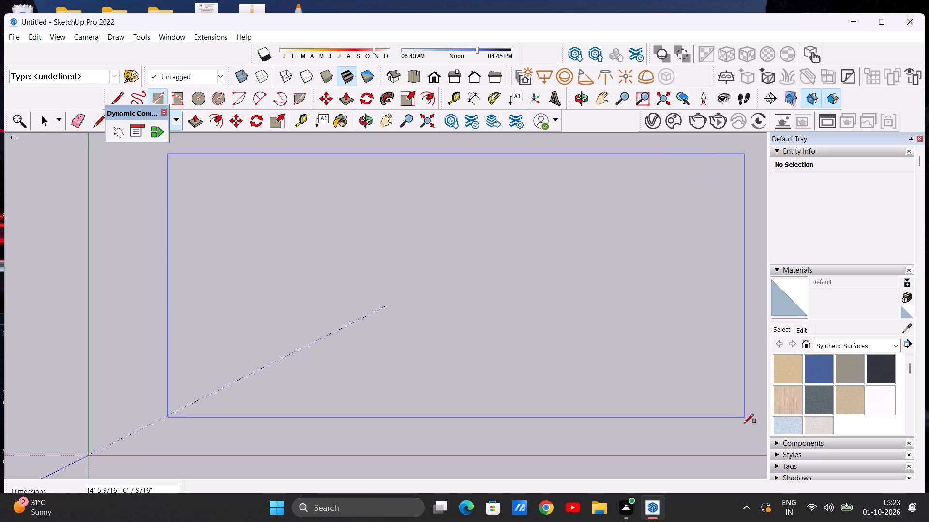
click(756, 436)
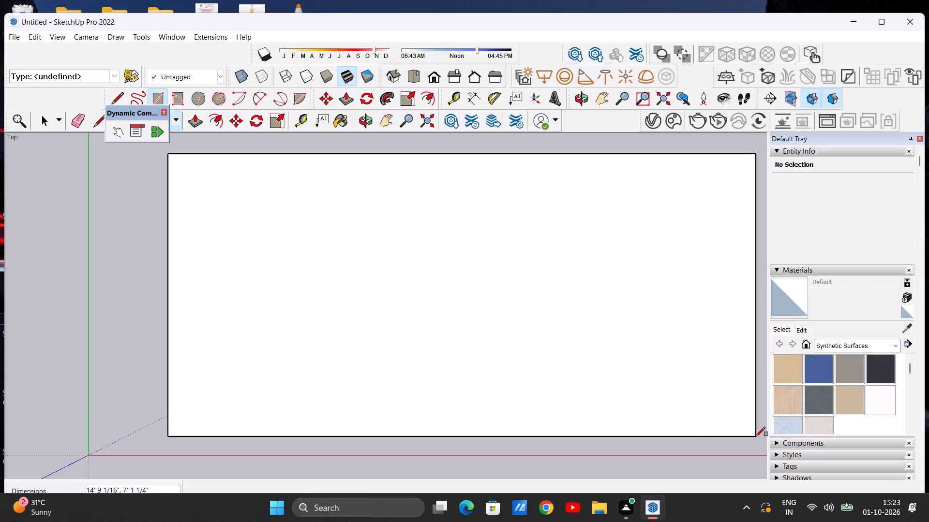
key(space)
Move the whole rectangle by its upper-right corner, away from the origin along both the positive red and green axes.
scroll(322, 346, down, 14)
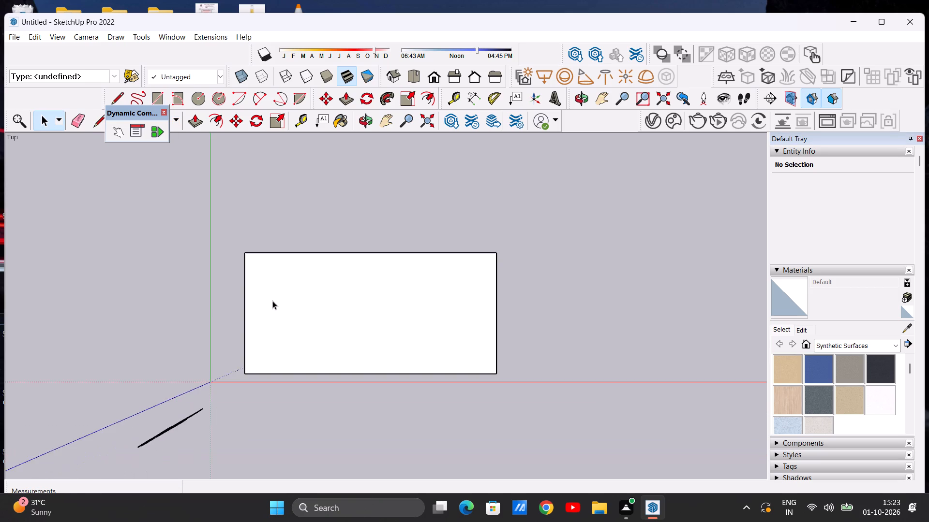
scroll(272, 301, down, 3)
scroll(686, 275, up, 6)
scroll(668, 283, down, 5)
scroll(459, 240, up, 3)
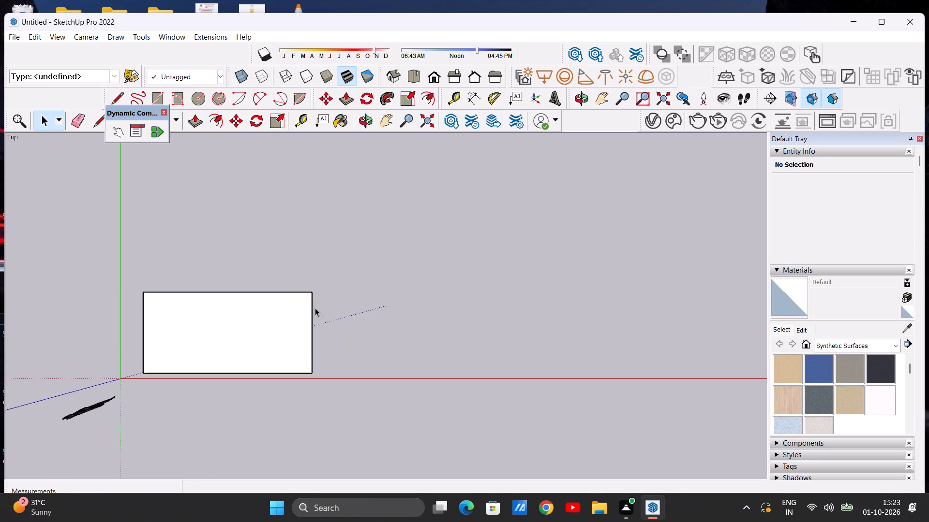
triple_click(276, 320)
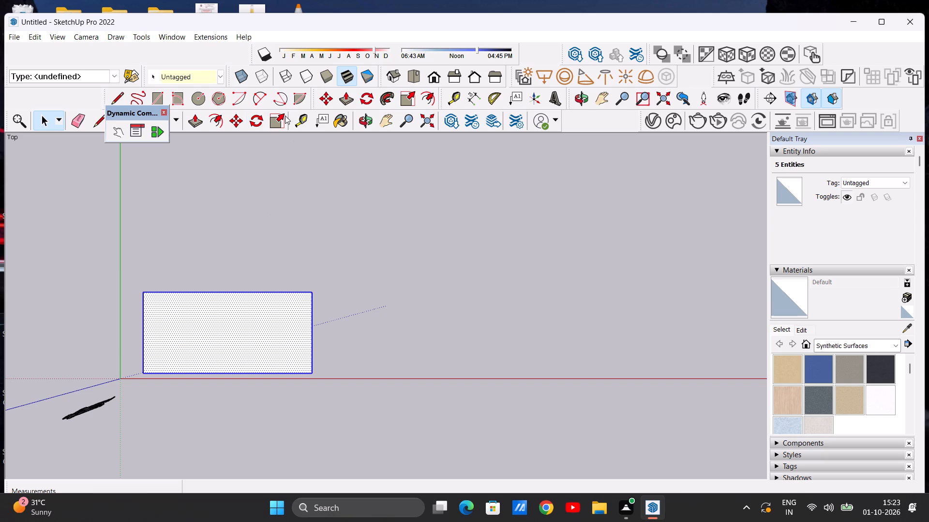
key(m)
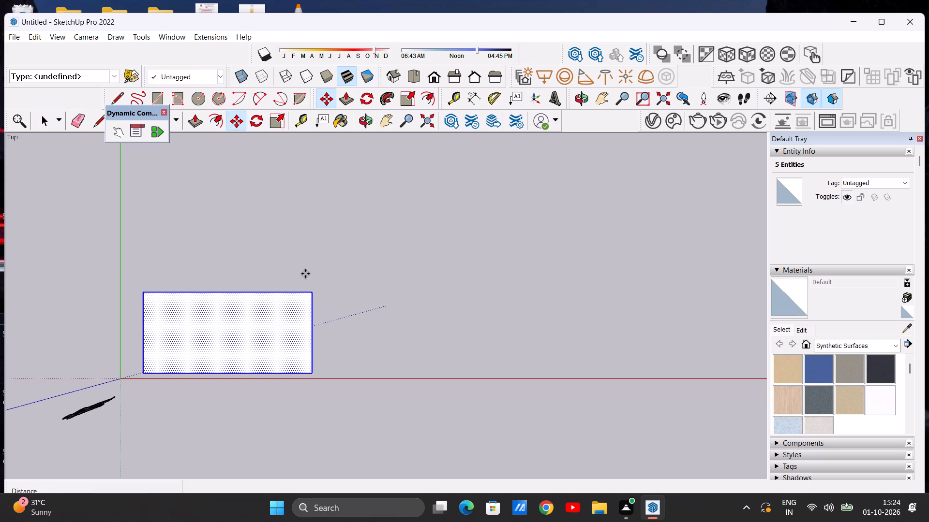
click(312, 291)
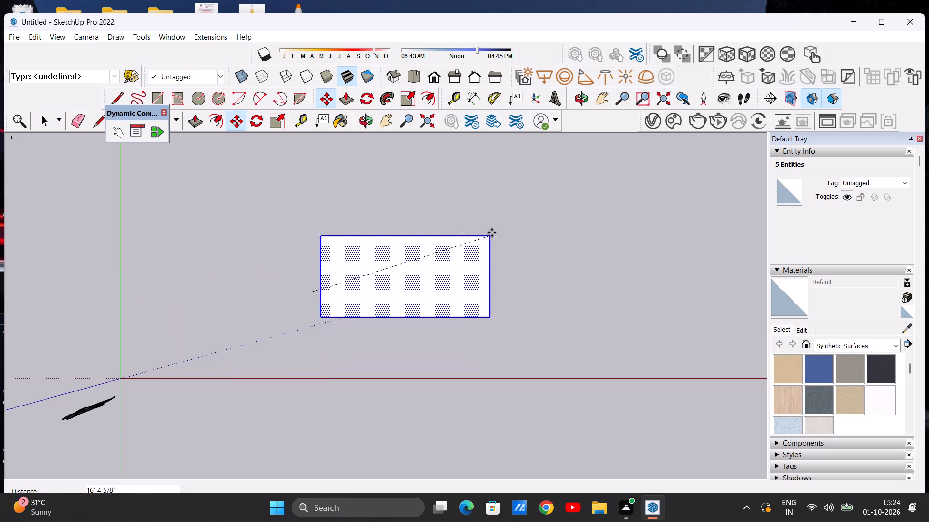
click(503, 204)
key(space)
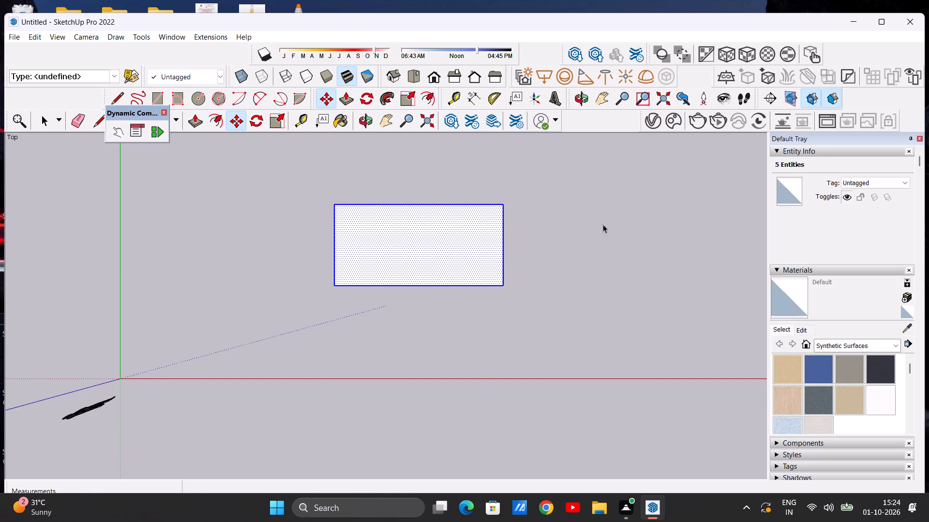
click(615, 225)
Draw a second rectangle about 14' 9" by 6' 3" adjoining the full upper edge of the first one.
scroll(270, 238, down, 4)
scroll(428, 159, up, 6)
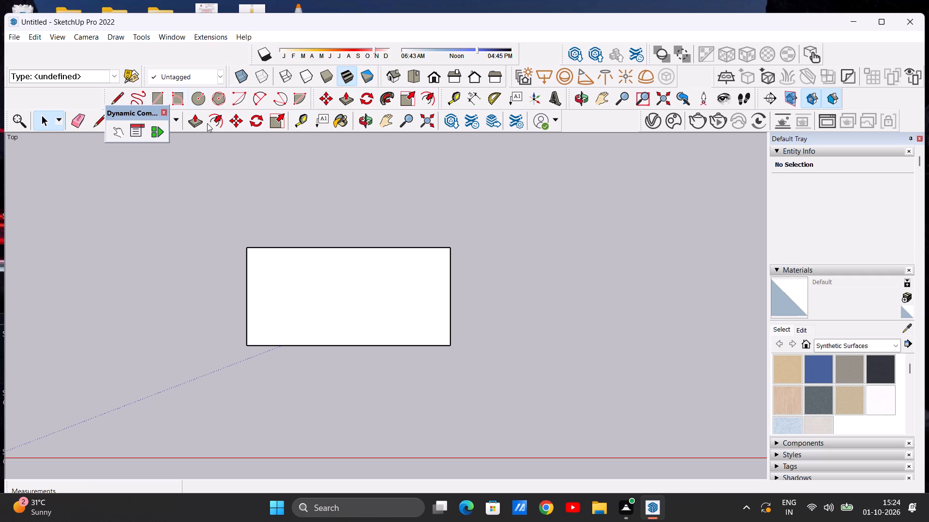
key(r)
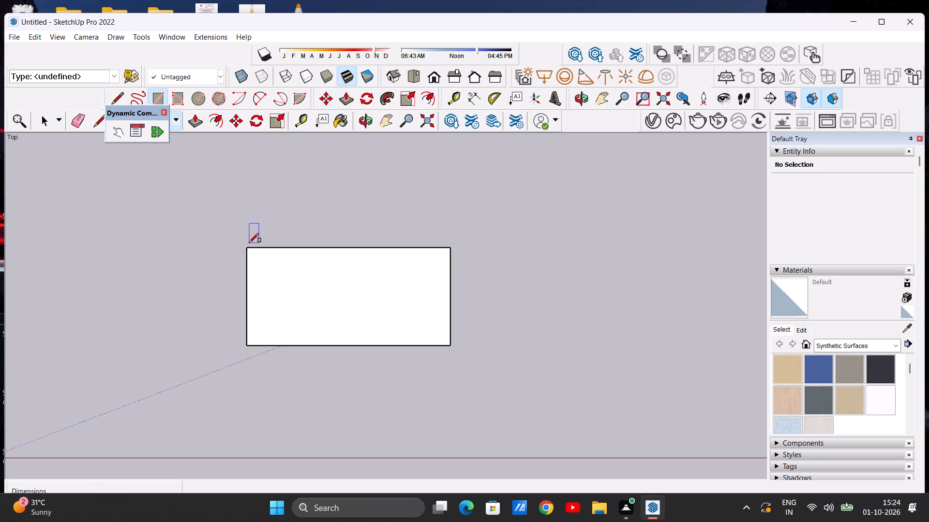
click(247, 246)
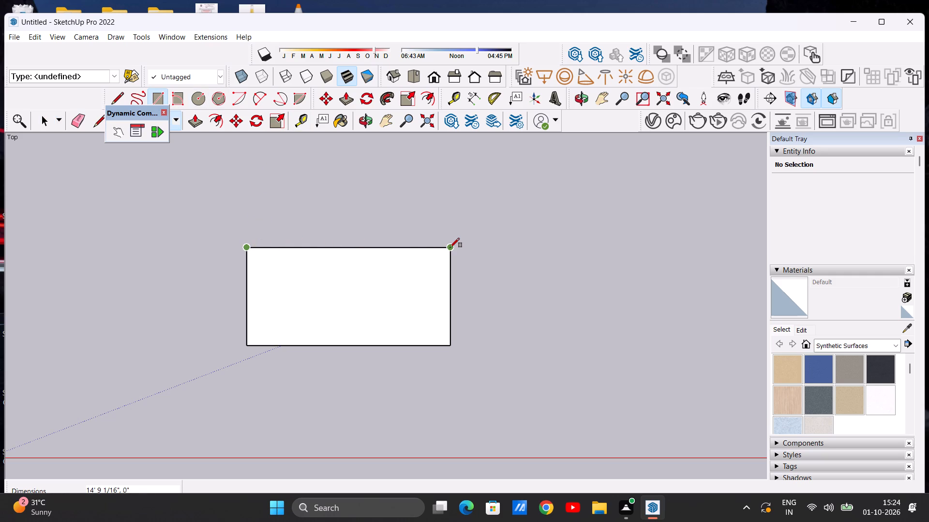
click(450, 247)
click(455, 161)
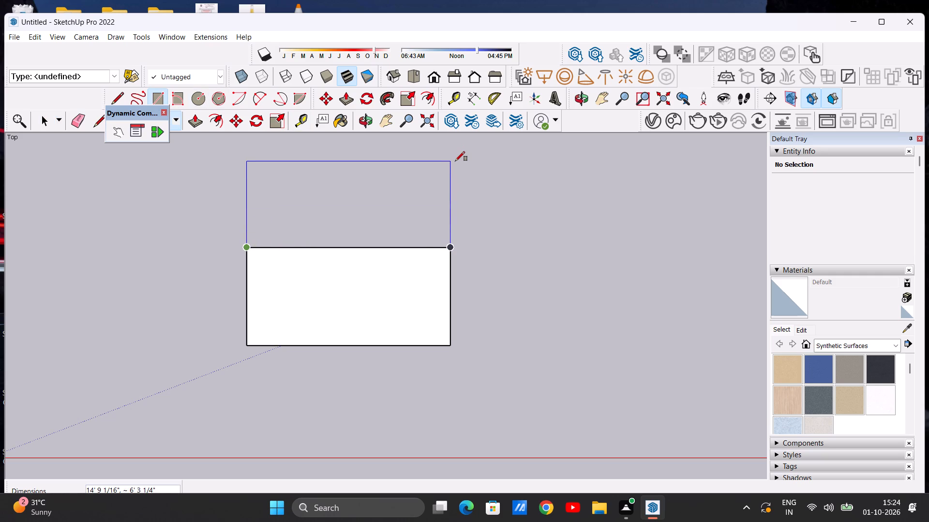
key(space)
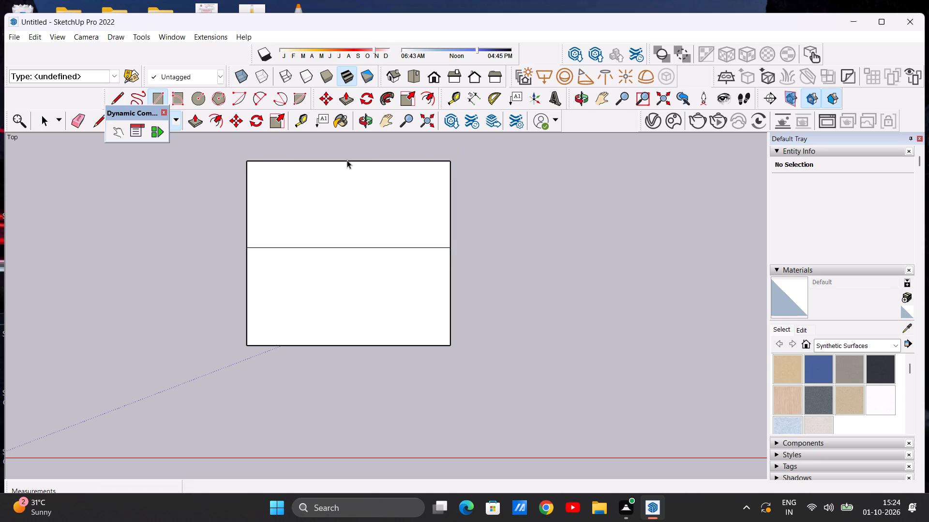
Draw a third rectangle against the right side of both rectangles, spanning their combined depth of about 13' 4".
key(r)
click(447, 161)
click(450, 345)
click(554, 346)
key(space)
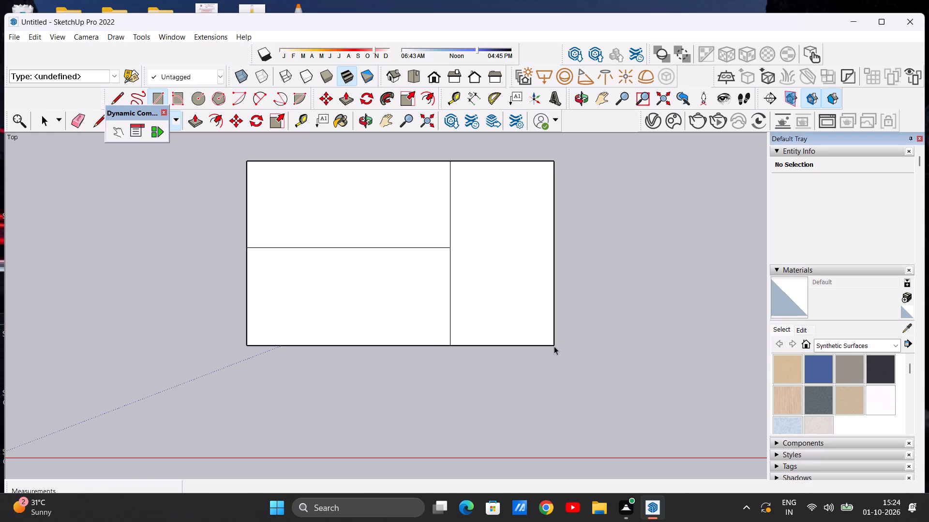
Erase the interior dividing edges between the three rectangles to merge them into one single face.
scroll(453, 310, down, 1)
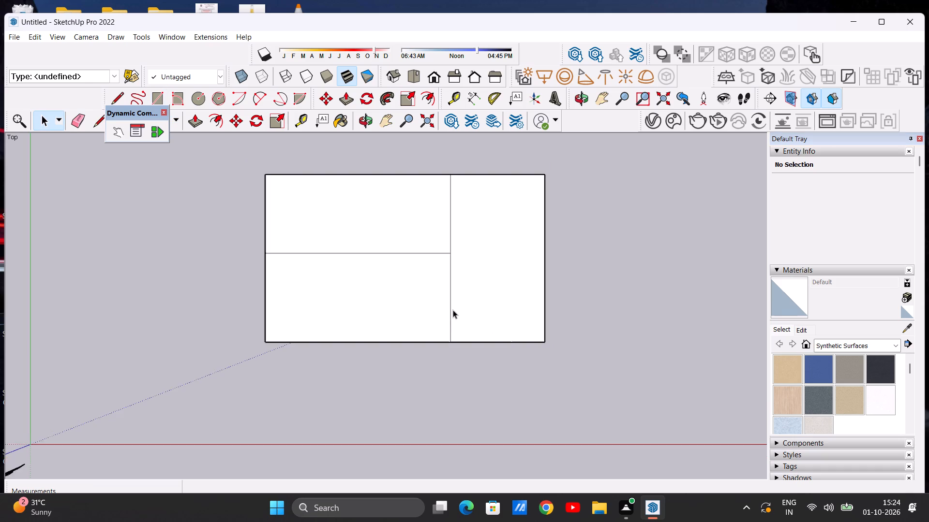
scroll(453, 310, down, 1)
scroll(509, 289, up, 3)
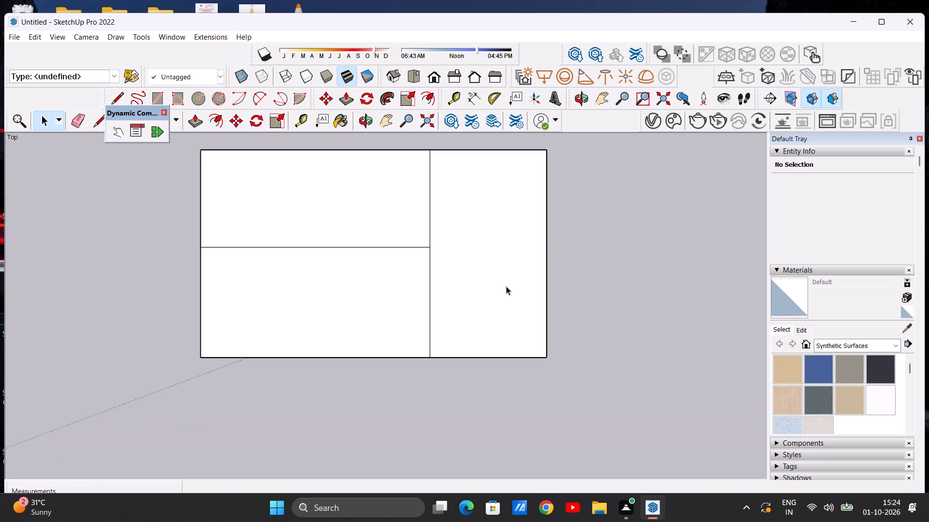
key(e)
drag(422, 220, 445, 225)
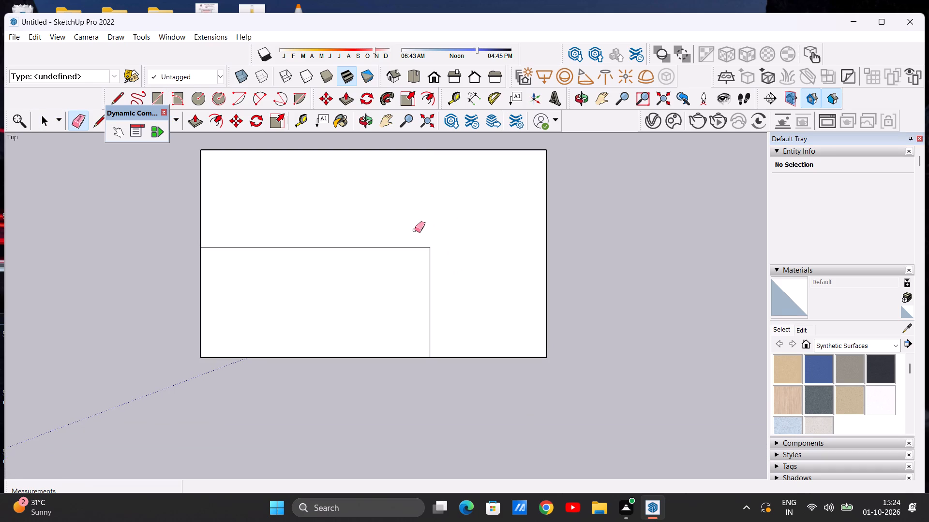
drag(413, 230, 445, 281)
drag(397, 238, 402, 257)
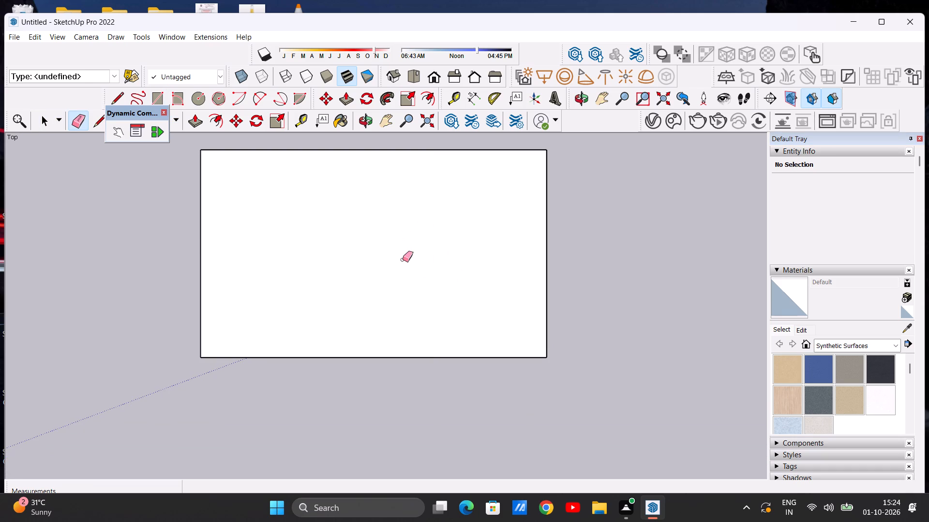
key(space)
Push/Pull the merged rectangular face upward by 9" to form a slab.
scroll(416, 307, down, 6)
scroll(432, 267, up, 5)
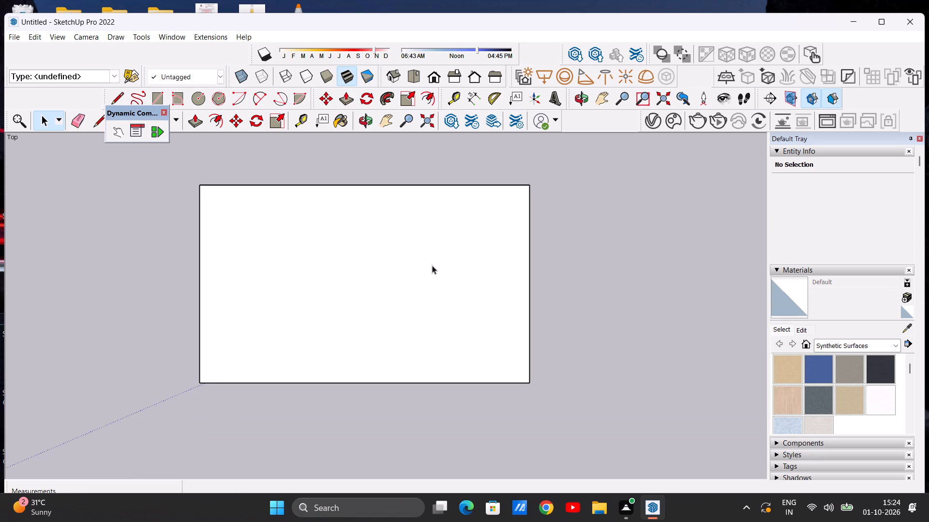
scroll(442, 254, down, 2)
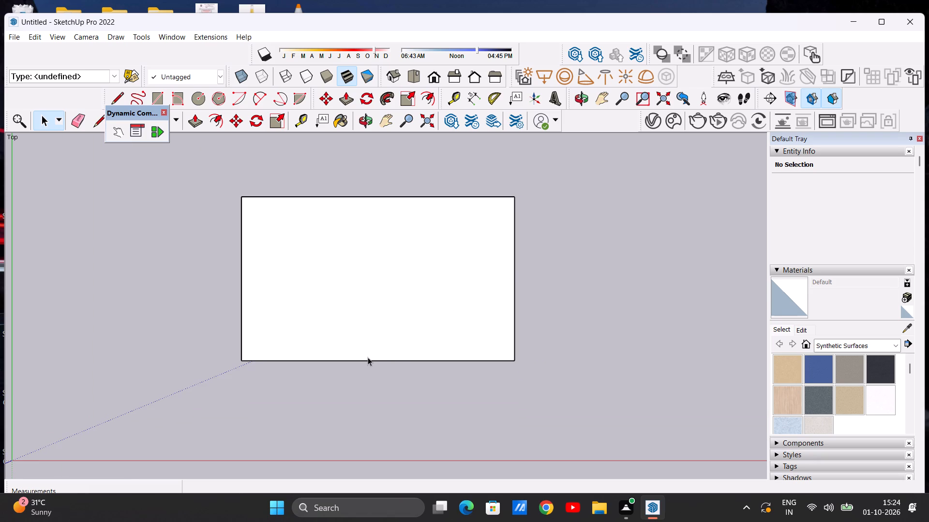
scroll(462, 267, down, 5)
scroll(311, 294, up, 5)
scroll(379, 277, down, 2)
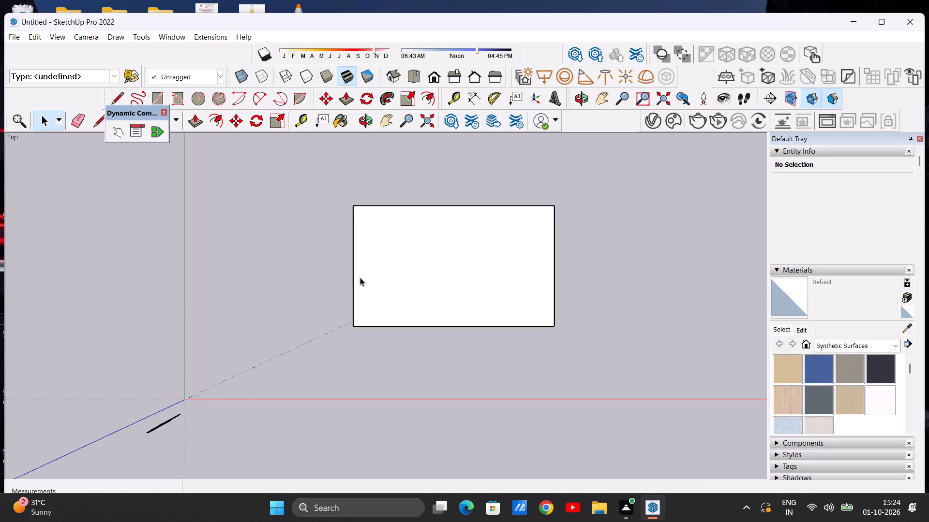
scroll(360, 277, down, 2)
scroll(519, 242, up, 5)
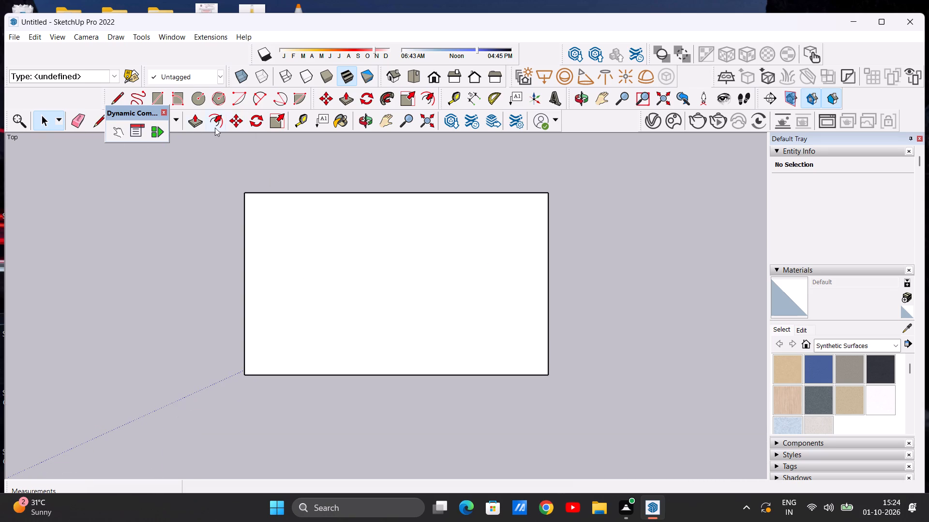
click(192, 126)
scroll(262, 211, down, 4)
middle_drag(324, 375, 330, 329)
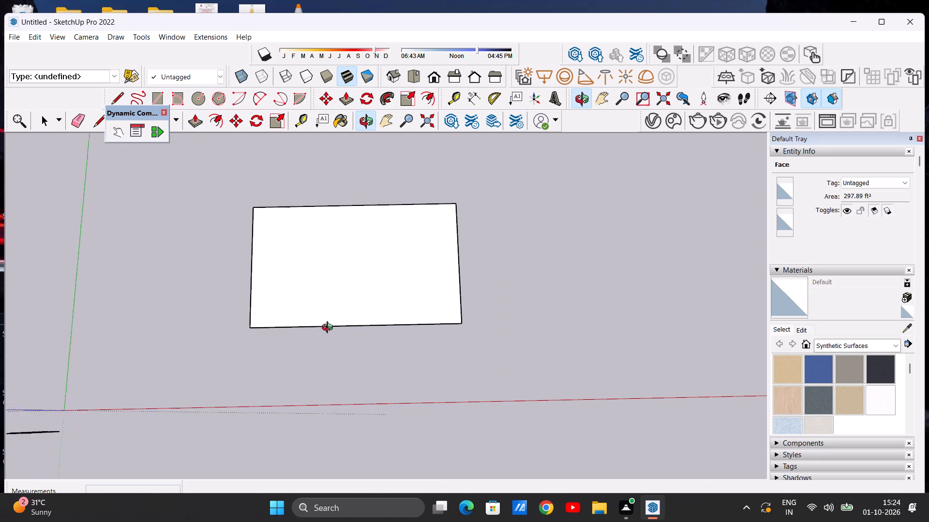
middle_drag(330, 329, 332, 192)
scroll(452, 316, up, 6)
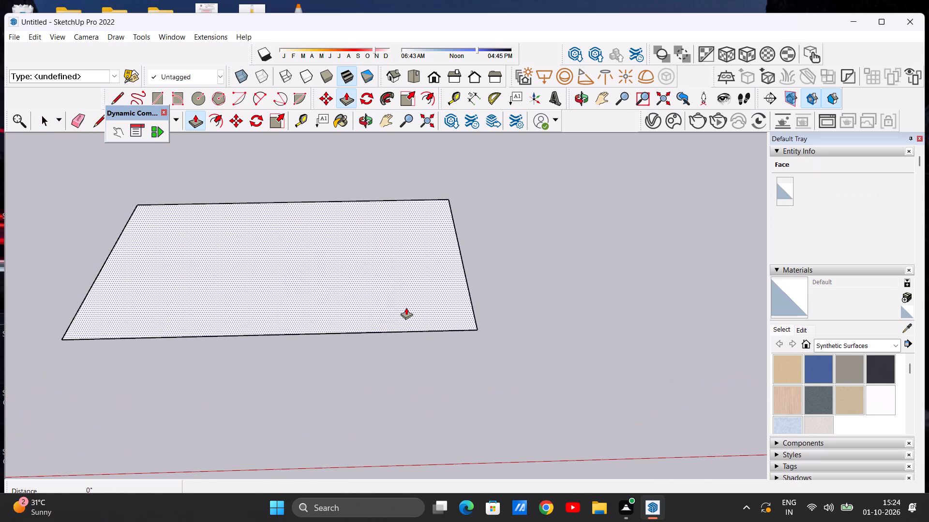
click(402, 307)
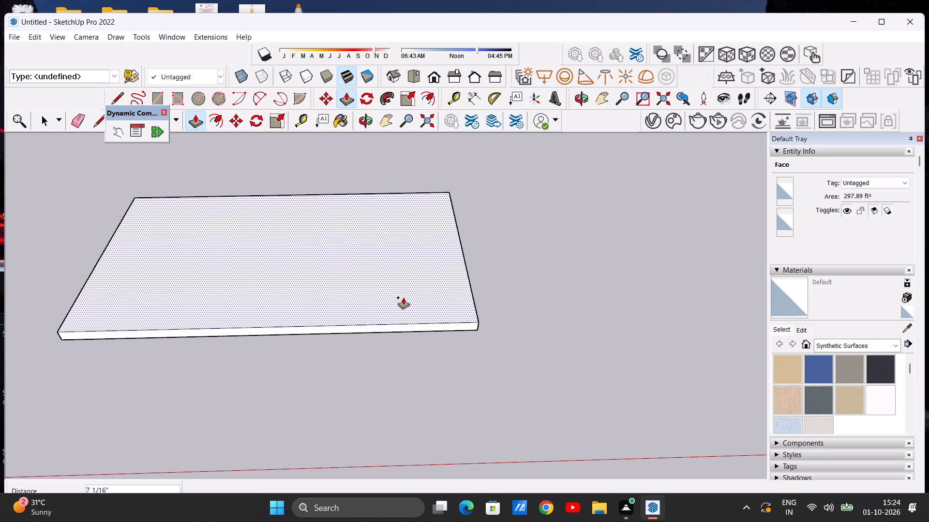
key(9)
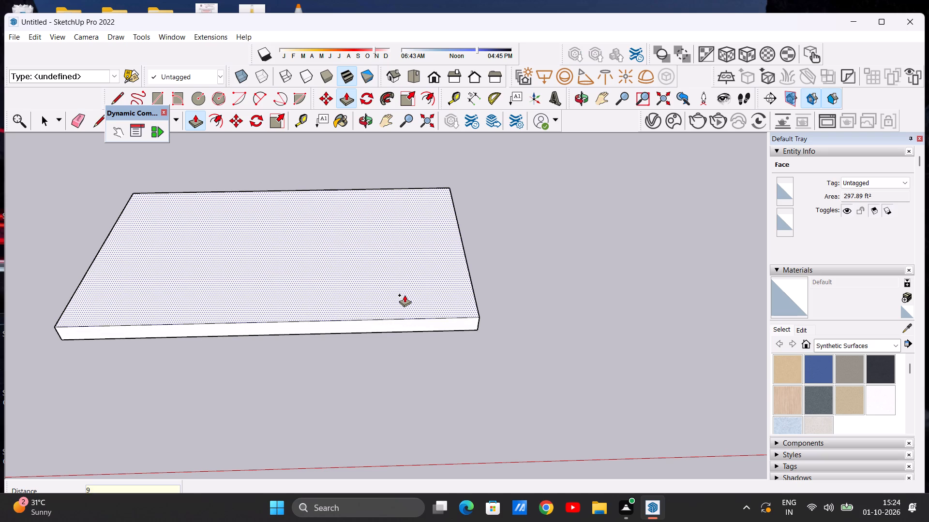
key(shift+quotedbl)
key(Return)
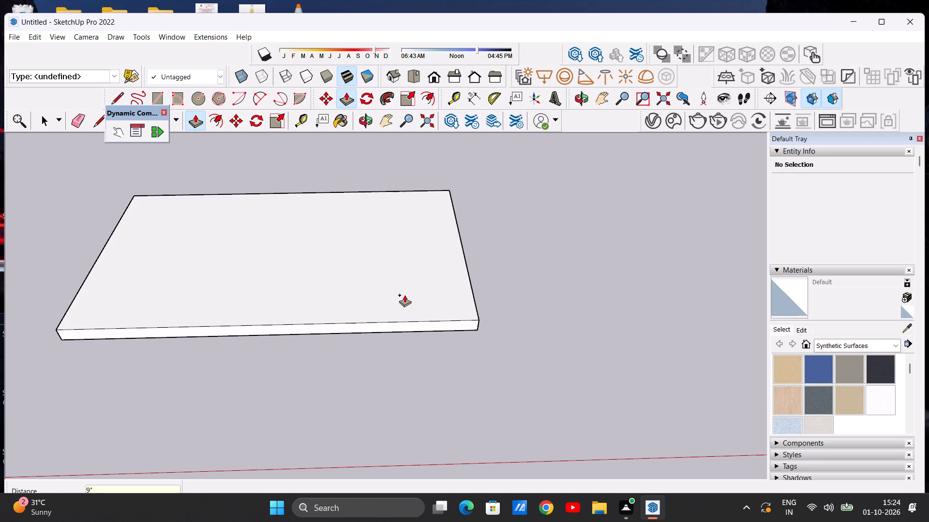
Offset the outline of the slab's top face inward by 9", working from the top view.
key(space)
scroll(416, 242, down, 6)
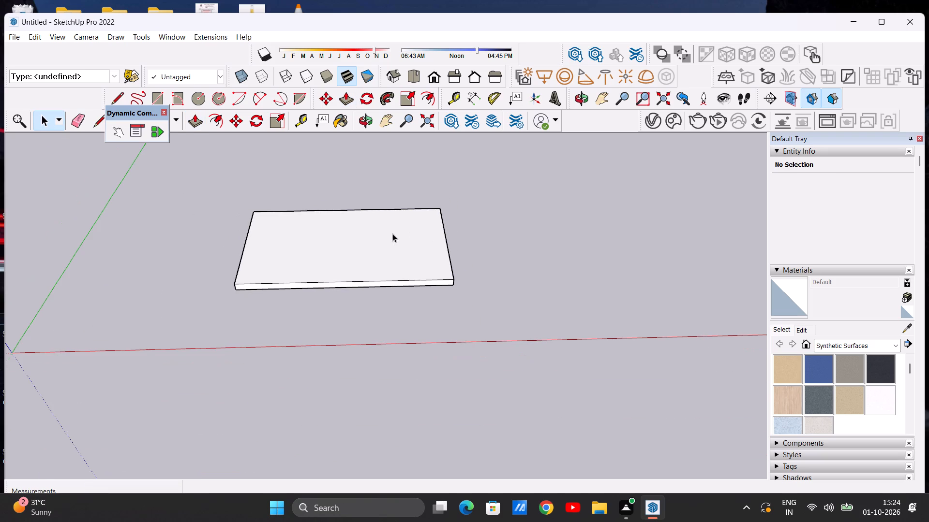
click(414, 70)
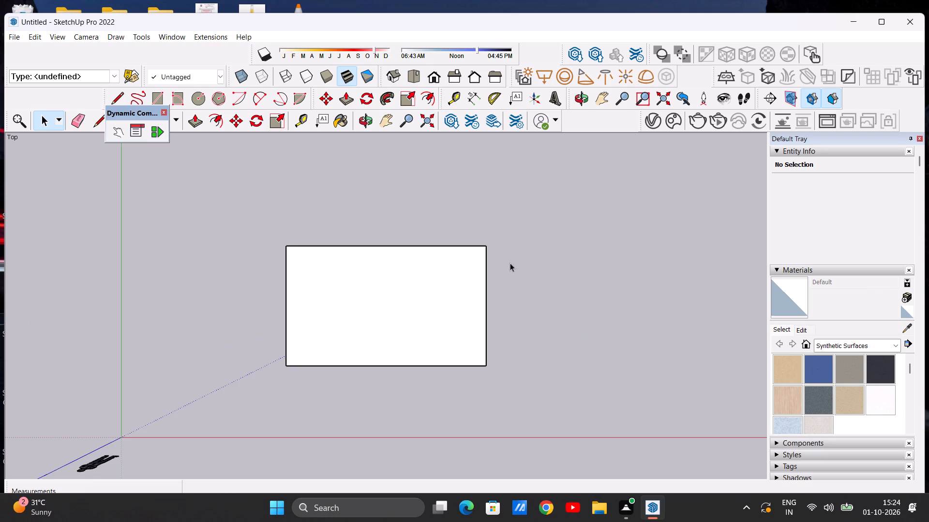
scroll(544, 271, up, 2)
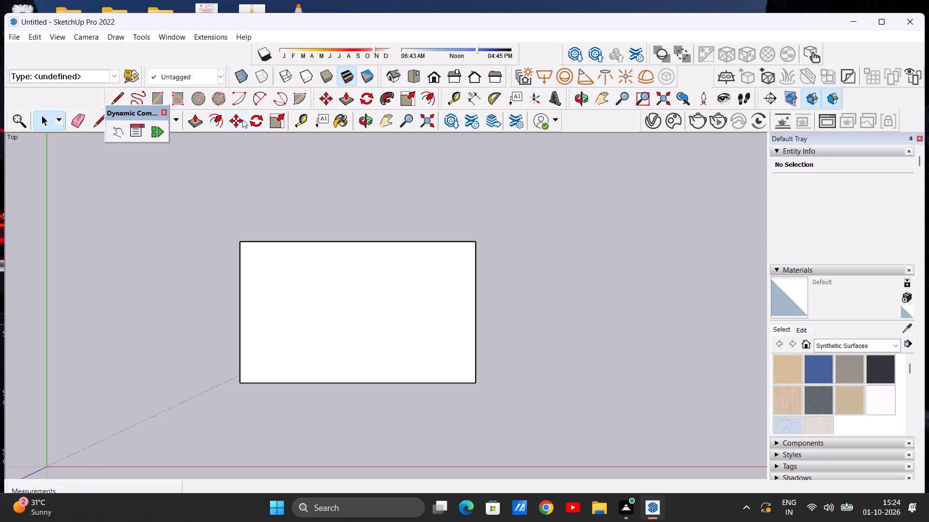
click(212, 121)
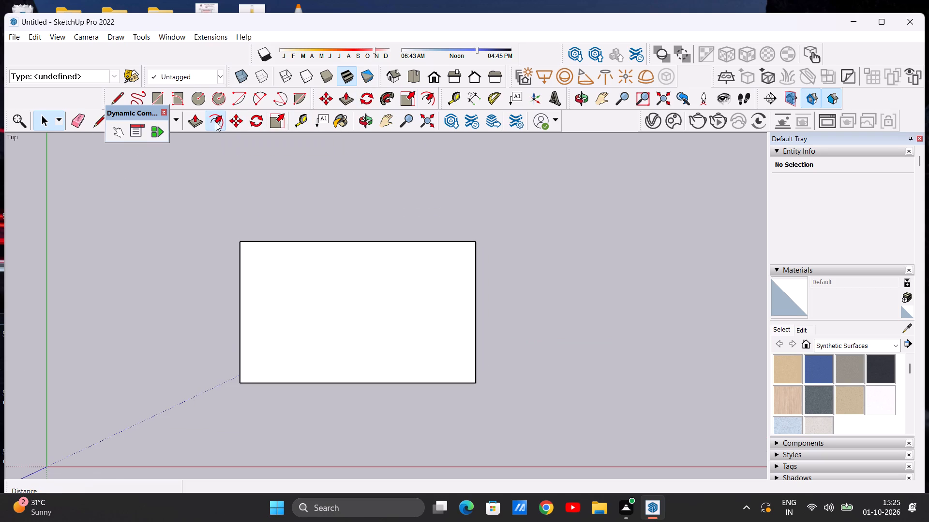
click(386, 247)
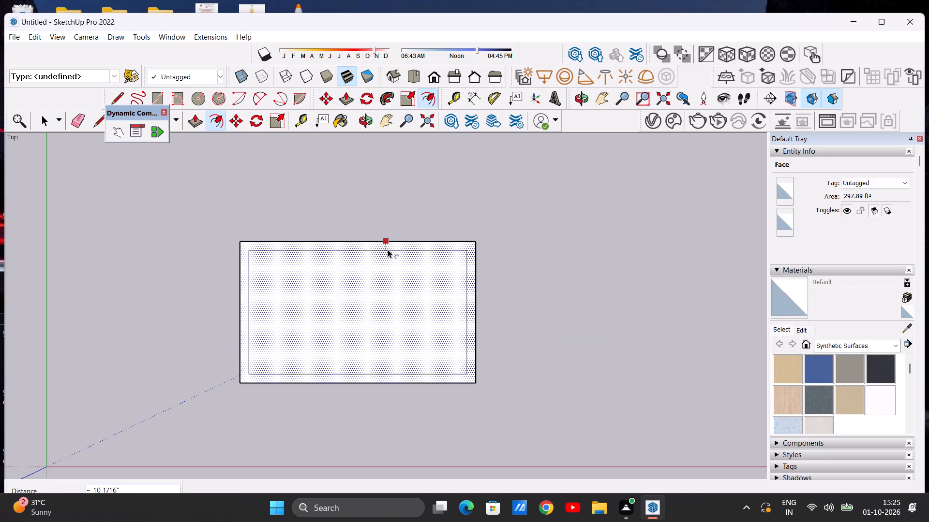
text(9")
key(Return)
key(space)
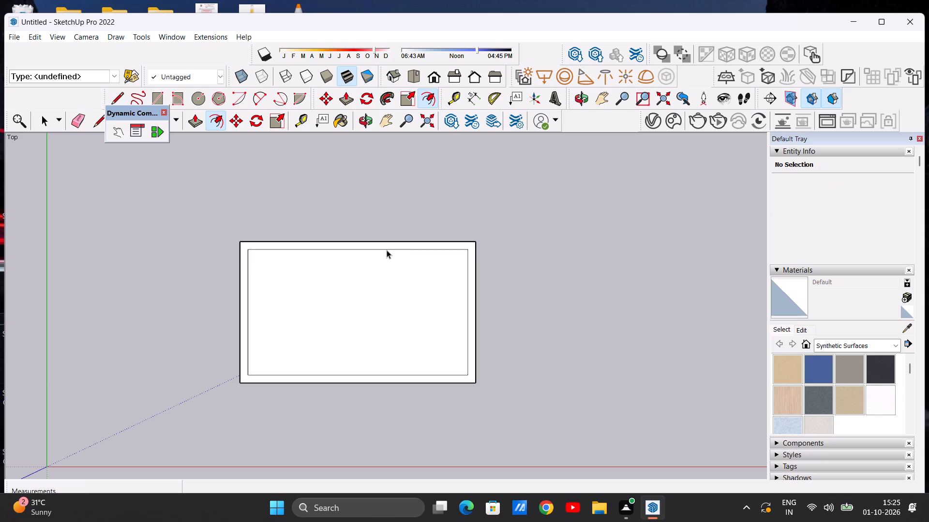
Examine the slab and its inset border from above and from lower angles.
scroll(392, 250, down, 3)
scroll(310, 311, up, 2)
scroll(449, 286, up, 1)
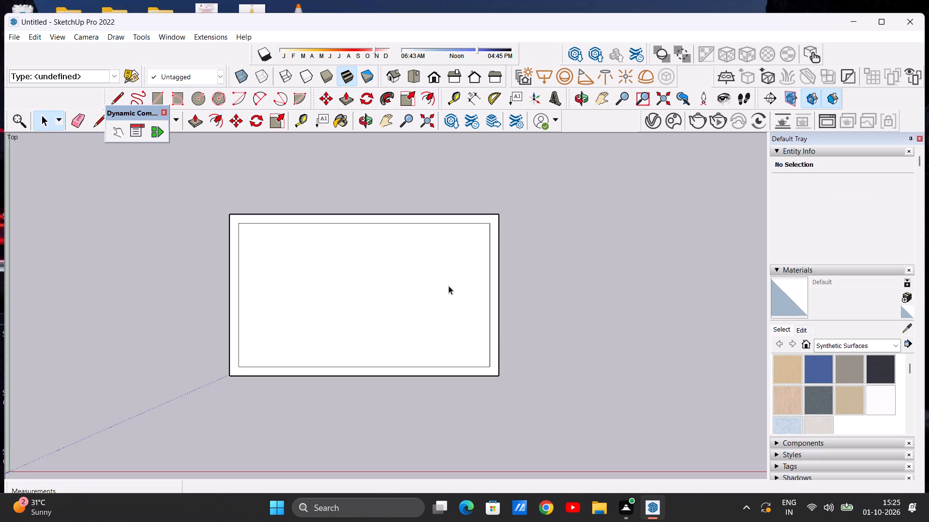
scroll(449, 286, up, 2)
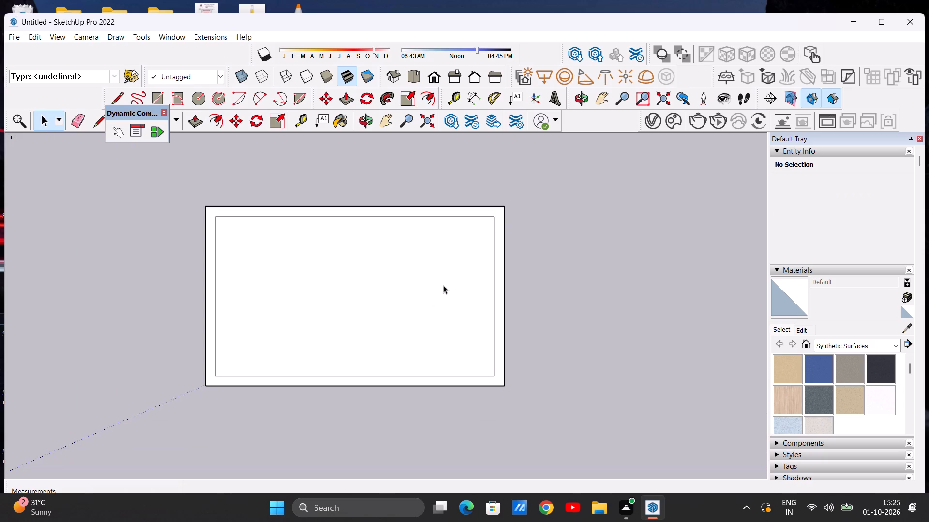
scroll(401, 260, down, 3)
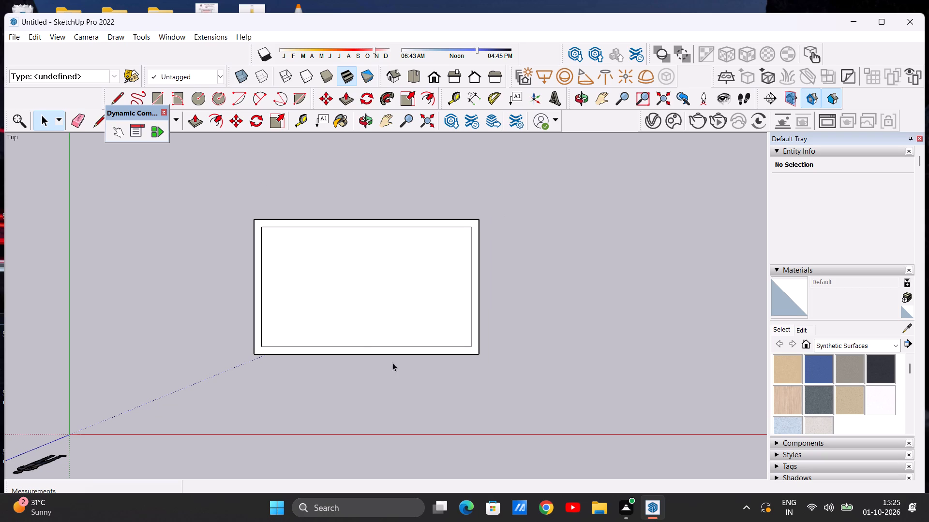
scroll(324, 406, up, 4)
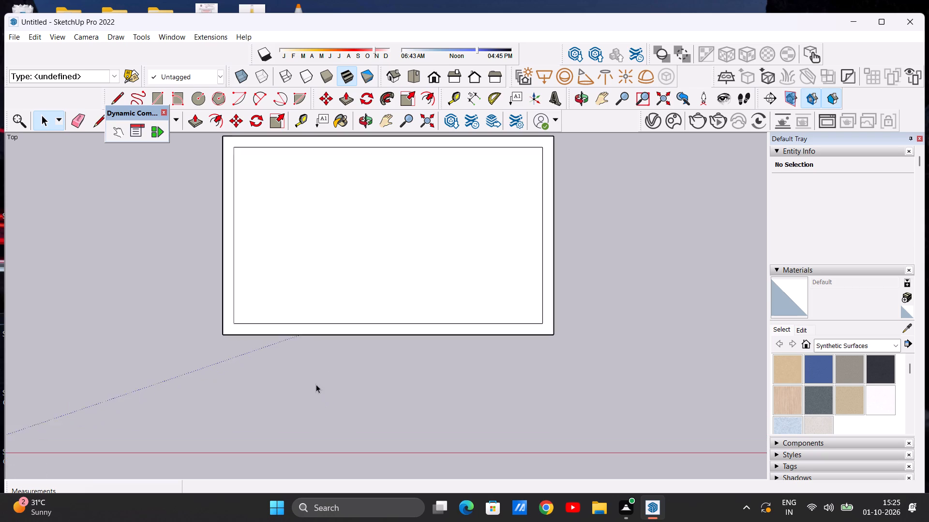
scroll(316, 384, up, 1)
scroll(299, 253, down, 4)
scroll(333, 297, down, 4)
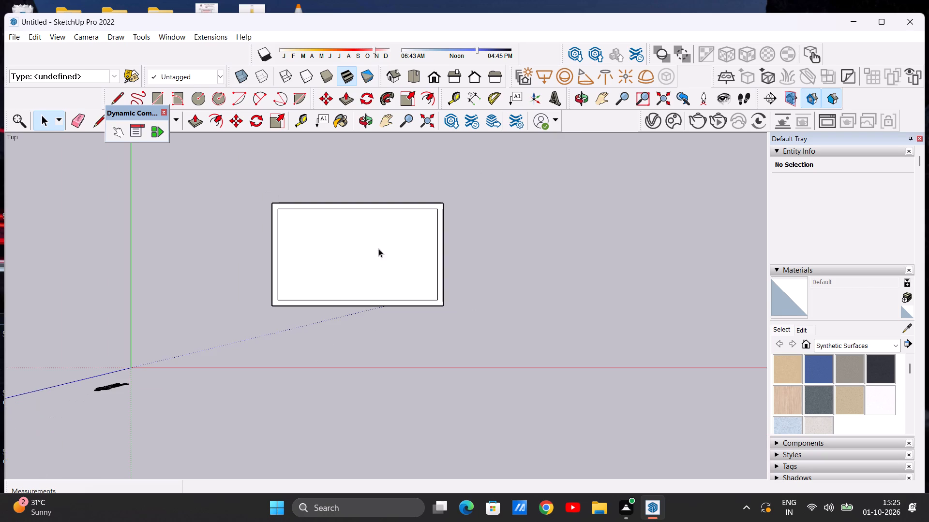
scroll(506, 243, up, 4)
scroll(509, 244, down, 4)
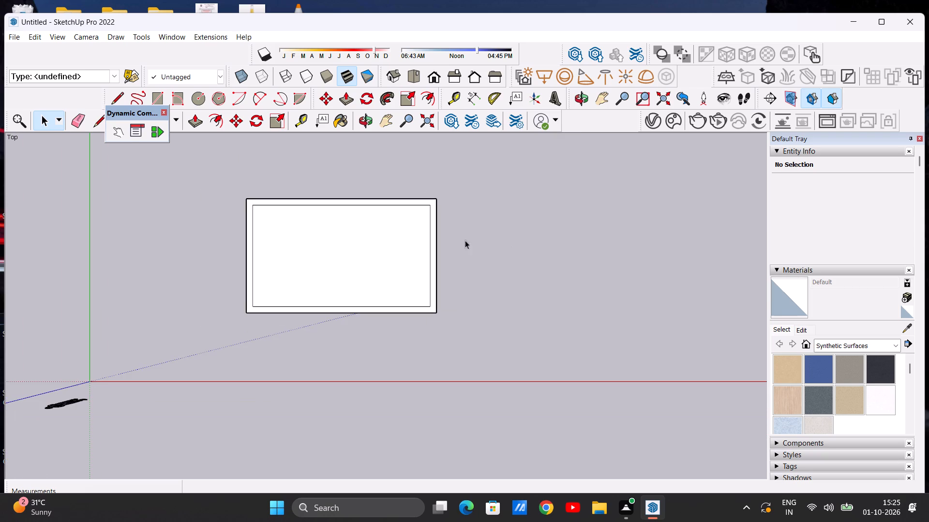
scroll(229, 217, up, 3)
scroll(202, 252, down, 3)
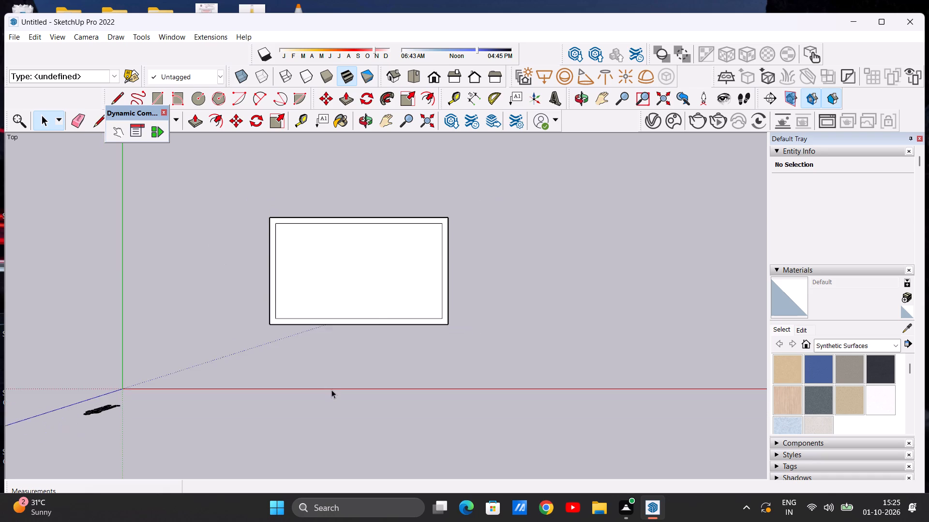
middle_drag(332, 390, 347, 249)
middle_drag(370, 335, 357, 240)
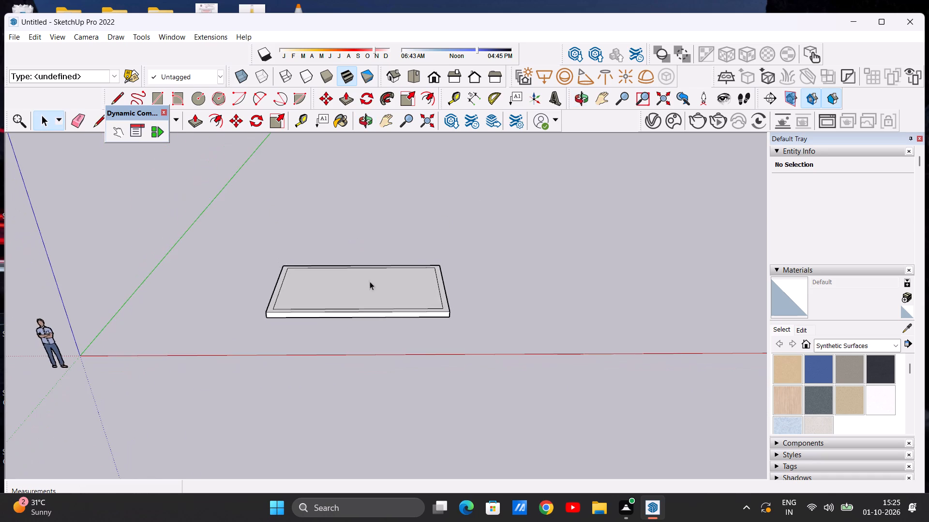
middle_drag(375, 318, 375, 291)
scroll(362, 309, up, 6)
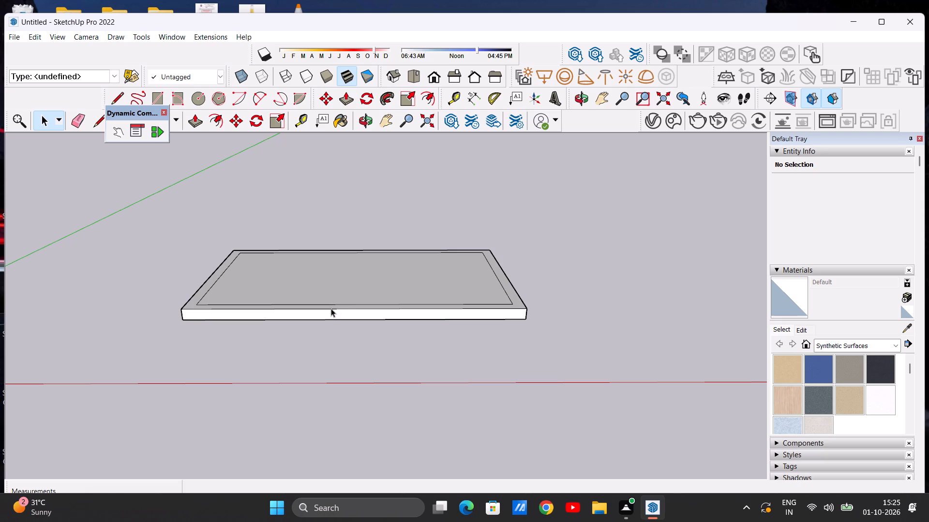
scroll(356, 271, down, 1)
middle_drag(356, 271, 356, 338)
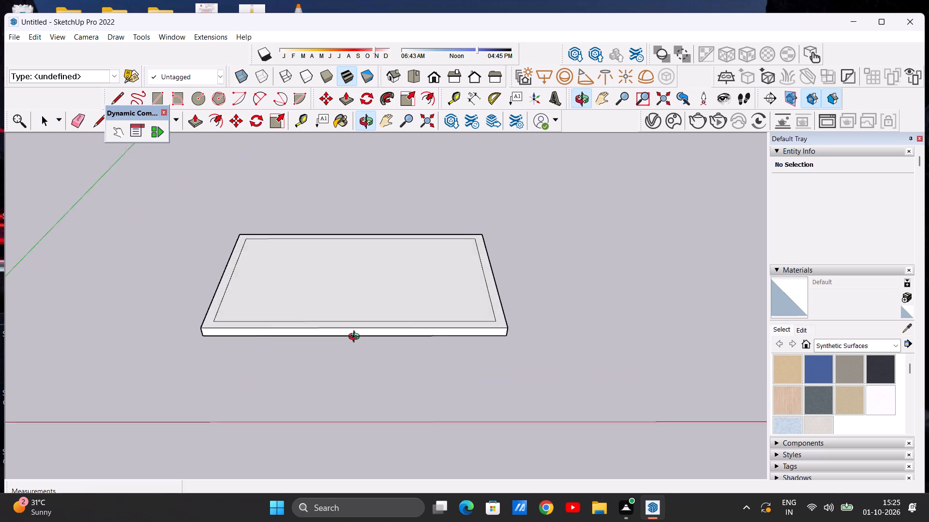
middle_drag(356, 338, 360, 420)
scroll(479, 317, up, 5)
scroll(457, 299, down, 8)
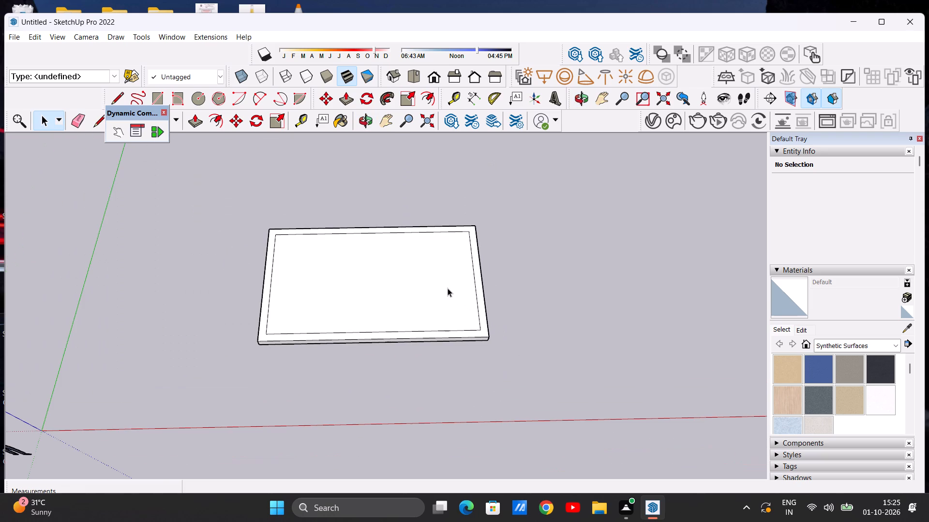
Undo the inward offset and the slab's 9" extrusion, going back to the flat rectangular face.
key(ctrl+z)
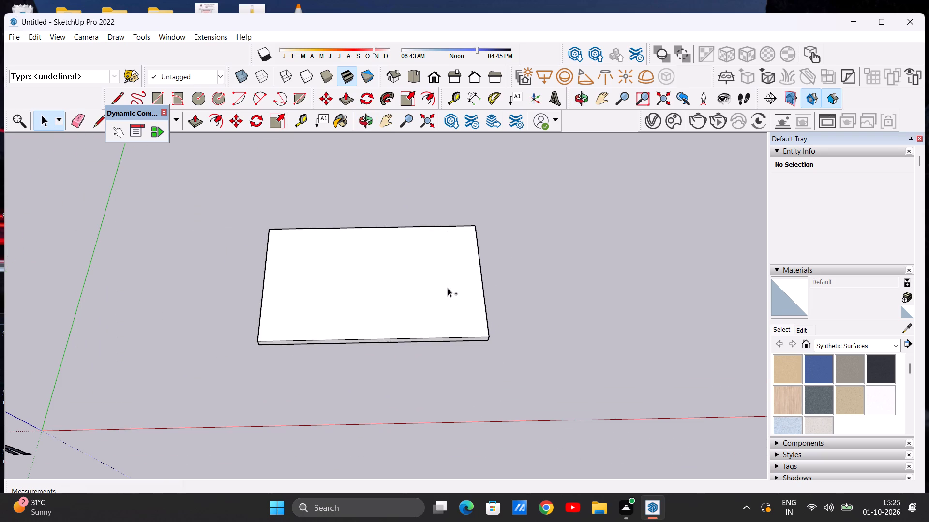
key(ctrl+z)
text(Z)
key(space)
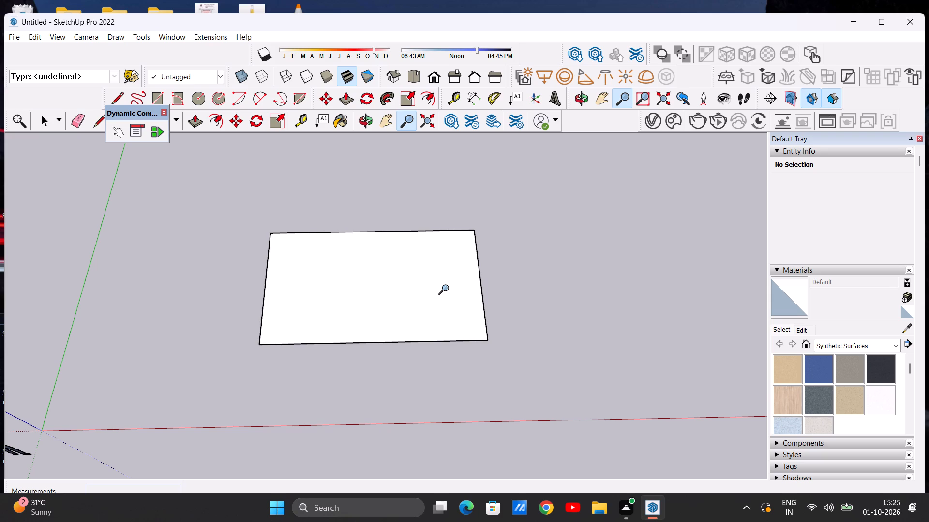
Draw a rectangle about 8' 3" wide against the flat face's right edge, spanning its full depth of about 13' 4".
middle_drag(440, 348, 436, 403)
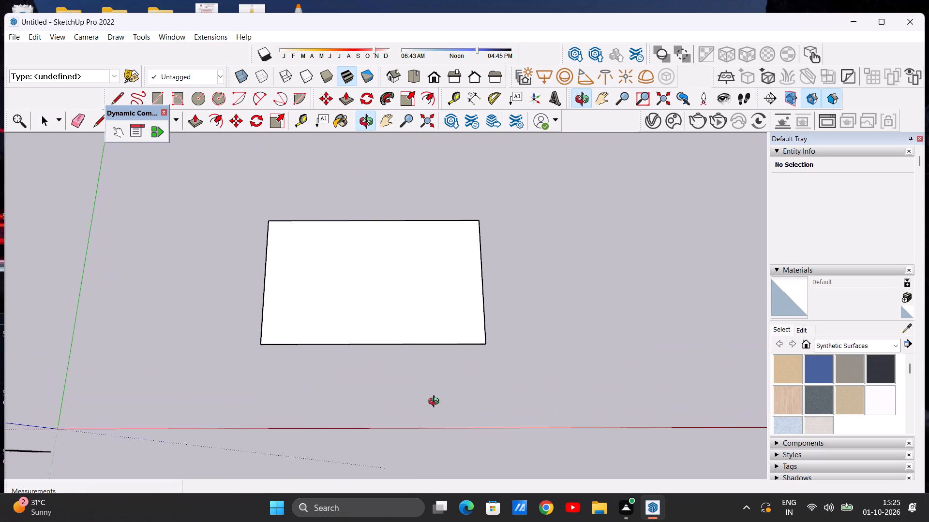
middle_drag(436, 403, 427, 416)
scroll(444, 200, up, 4)
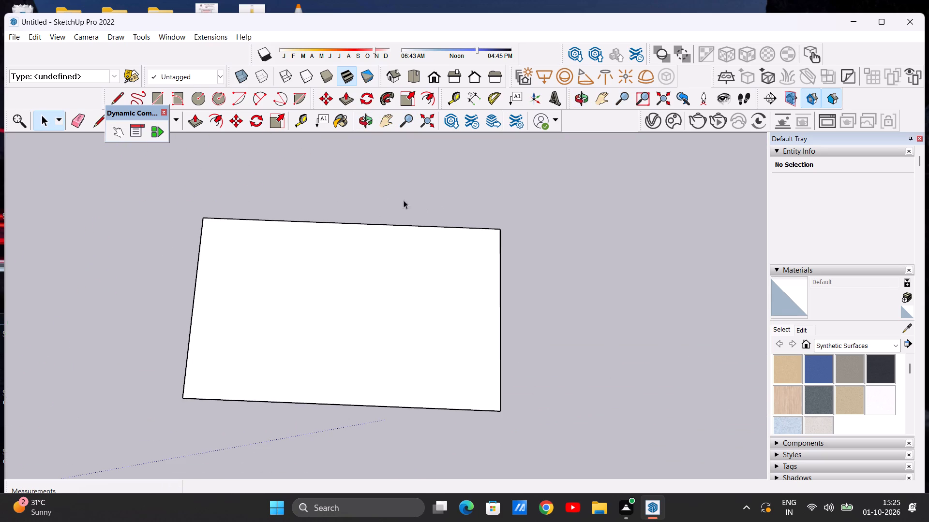
click(155, 96)
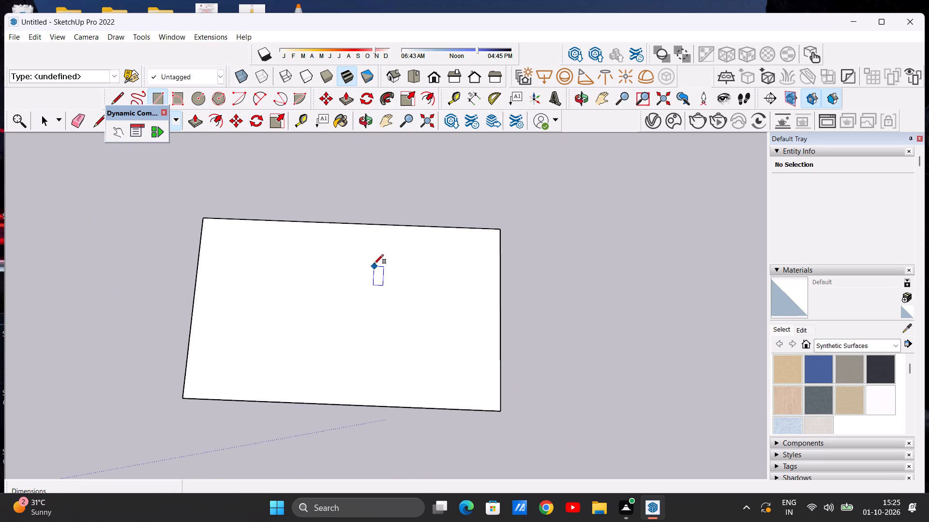
scroll(374, 264, down, 6)
middle_drag(412, 346, 423, 364)
middle_click(412, 366)
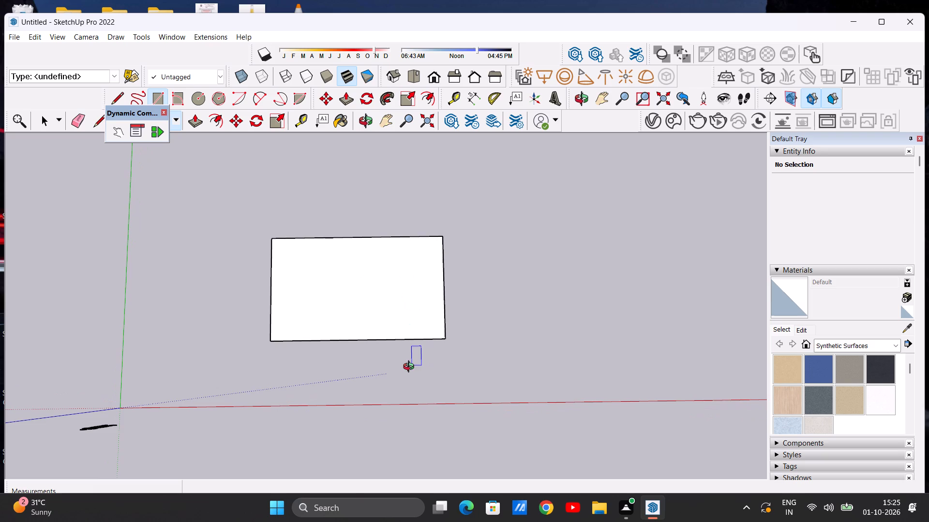
scroll(481, 232, up, 6)
click(425, 238)
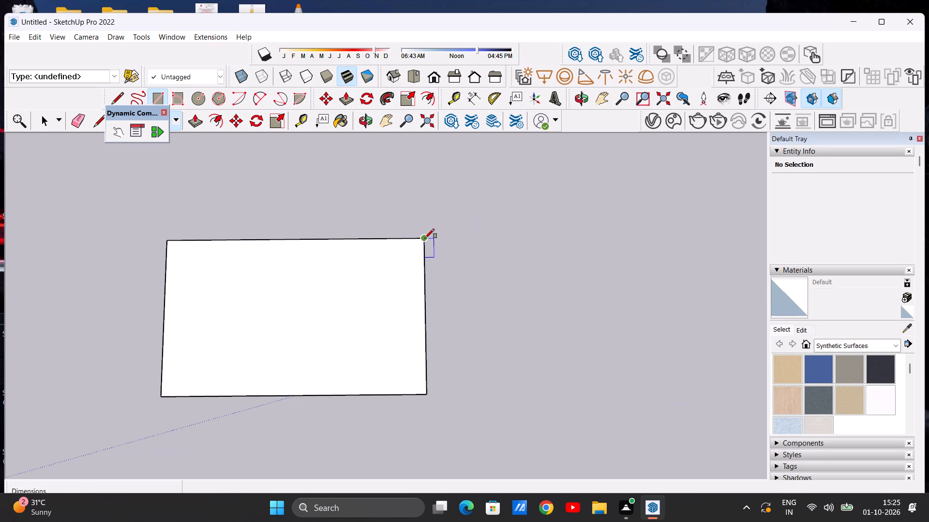
click(425, 394)
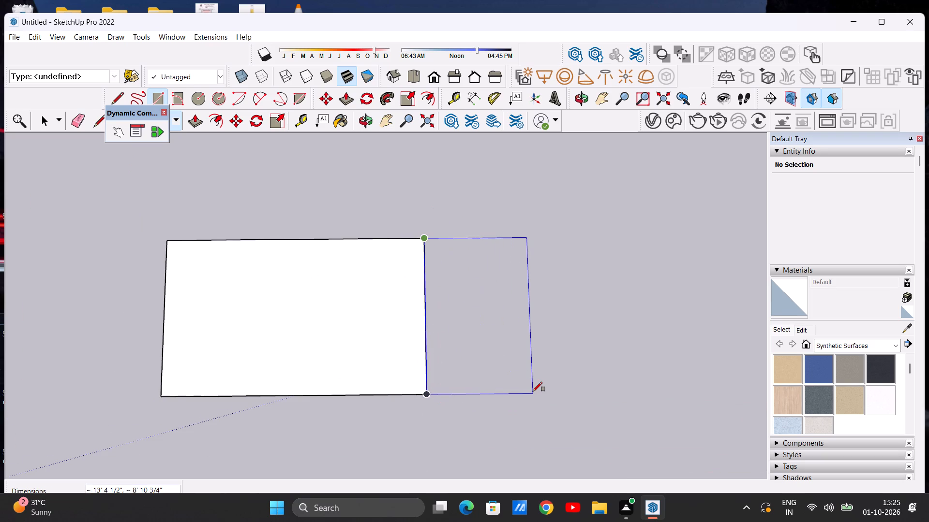
click(524, 390)
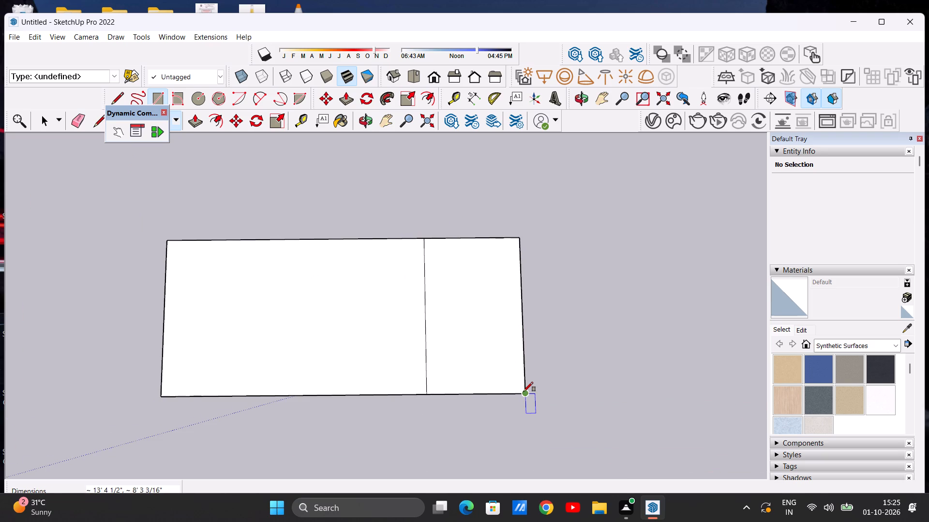
key(space)
Erase the dividing edge between the original face and the added right-hand rectangle to merge them.
key(e)
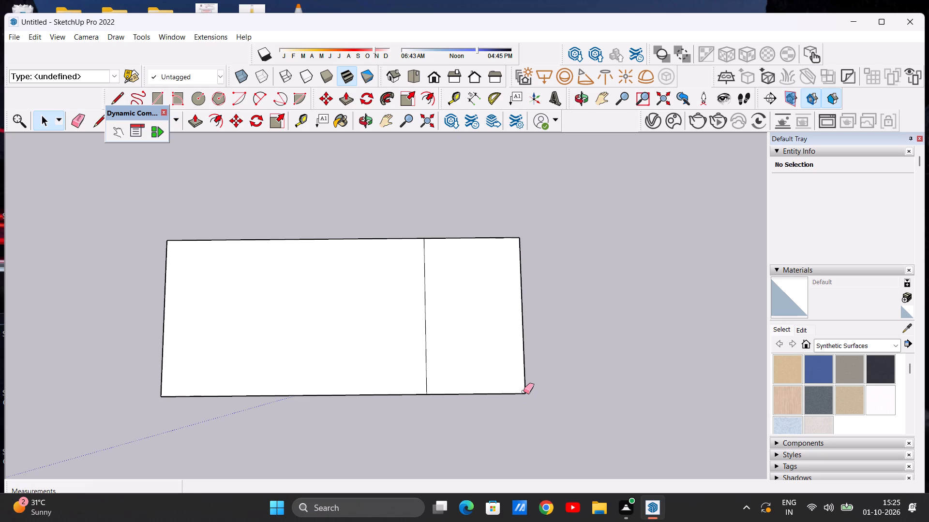
drag(420, 331, 459, 333)
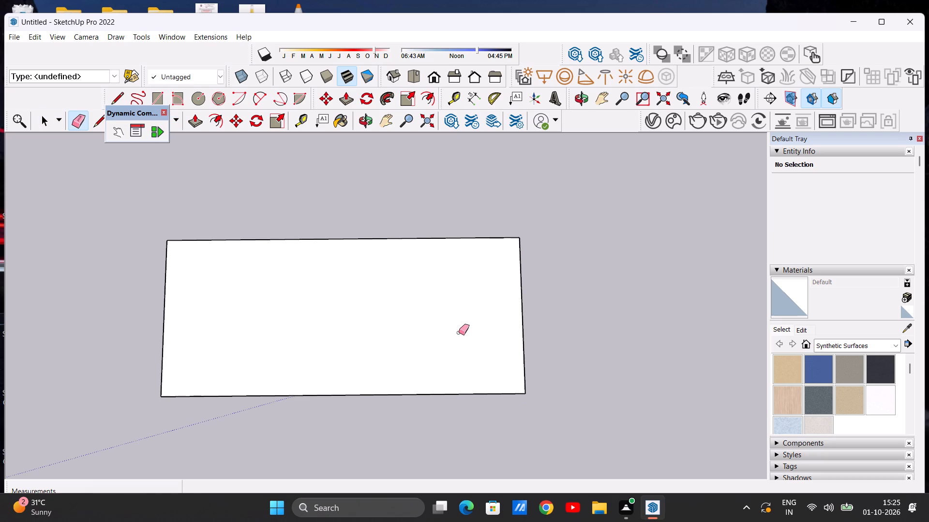
scroll(475, 323, down, 5)
scroll(537, 318, down, 4)
scroll(439, 318, up, 5)
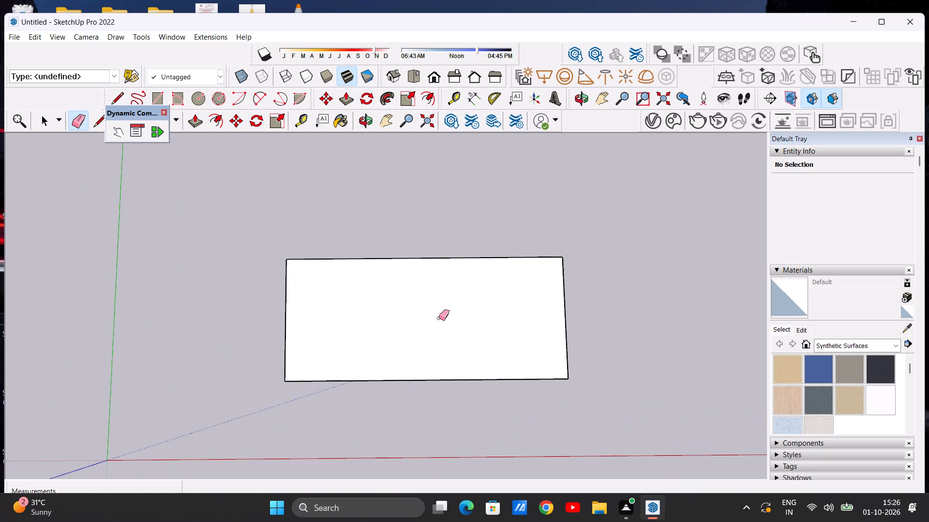
key(space)
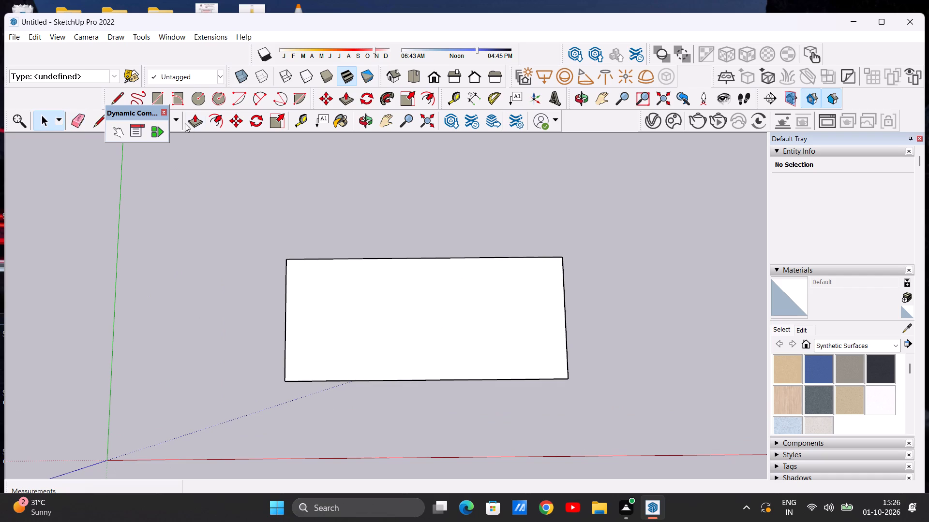
Draw a rectangle about 30' 6" by 9' 4" adjoining the full back edge of the merged face.
click(157, 93)
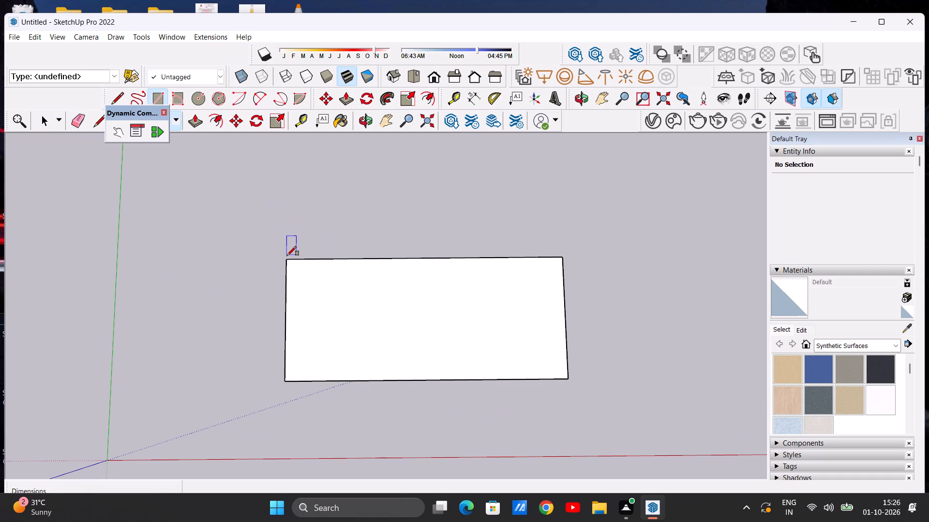
click(286, 261)
click(561, 262)
click(569, 174)
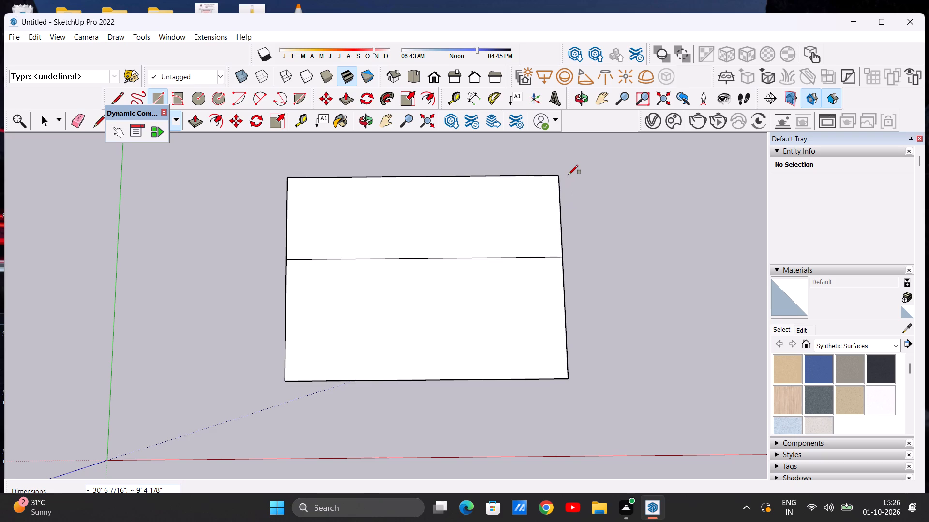
key(space)
Erase the dividing edge between the back rectangle and the front face to form one single face.
text(E)
drag(444, 242, 444, 252)
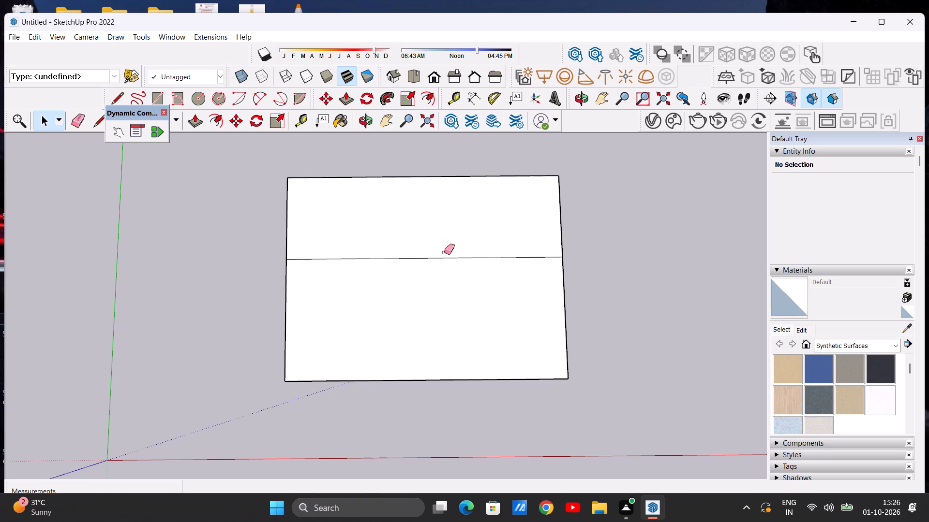
drag(444, 252, 447, 284)
key(space)
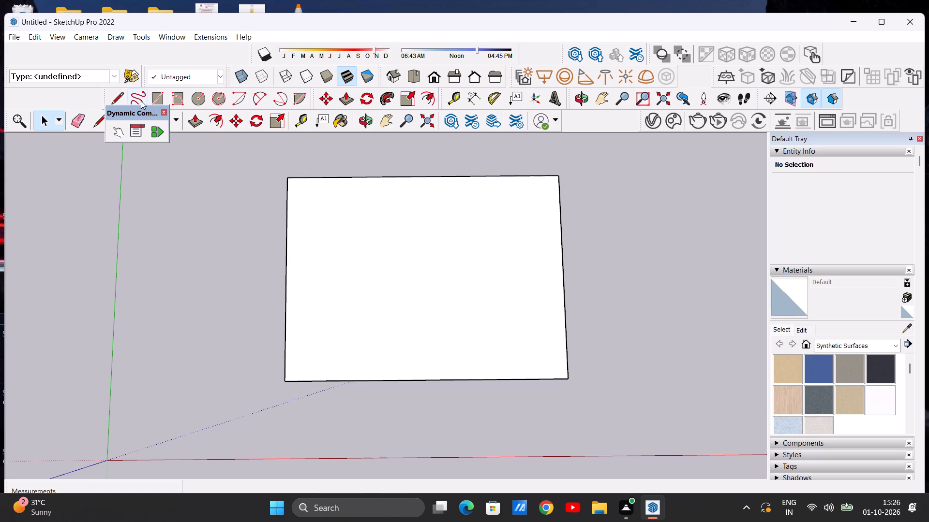
Push/Pull the merged rectangular face up 9" to form the base slab.
click(198, 124)
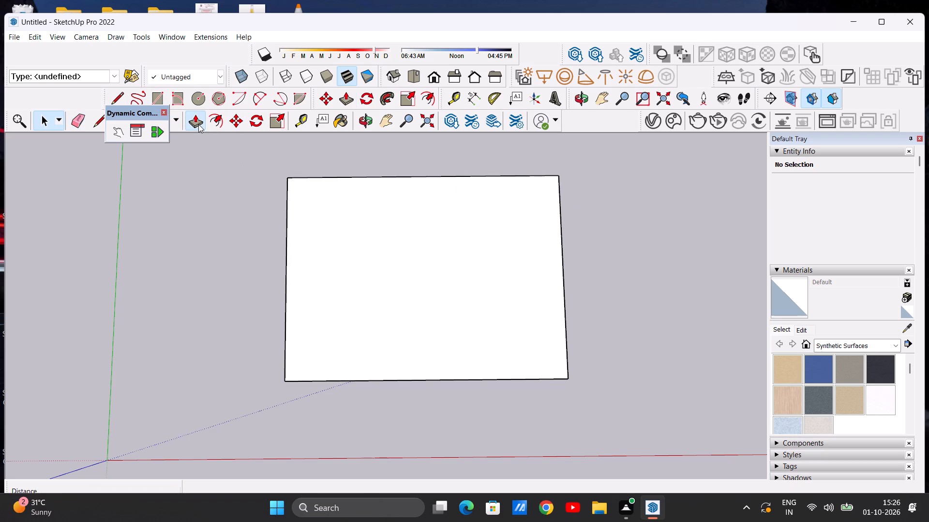
middle_drag(317, 415, 321, 240)
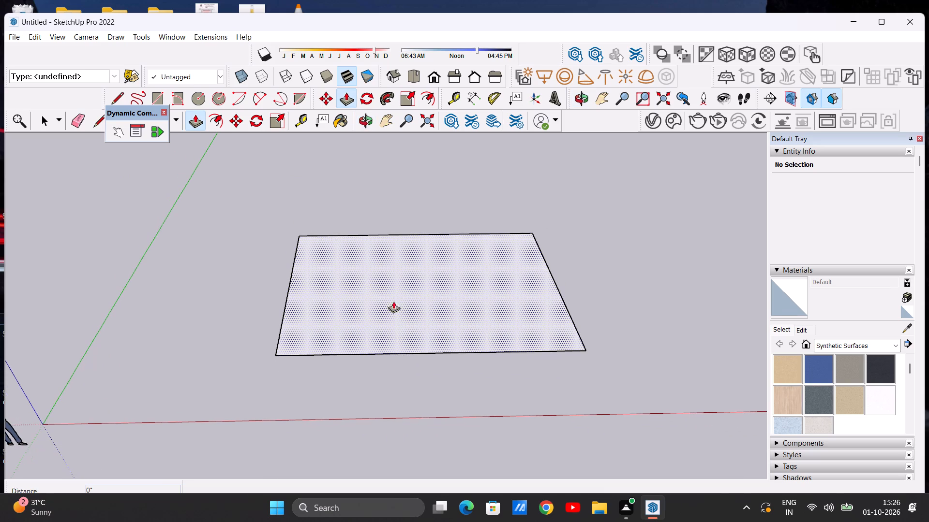
scroll(400, 383, up, 6)
middle_drag(401, 375, 390, 380)
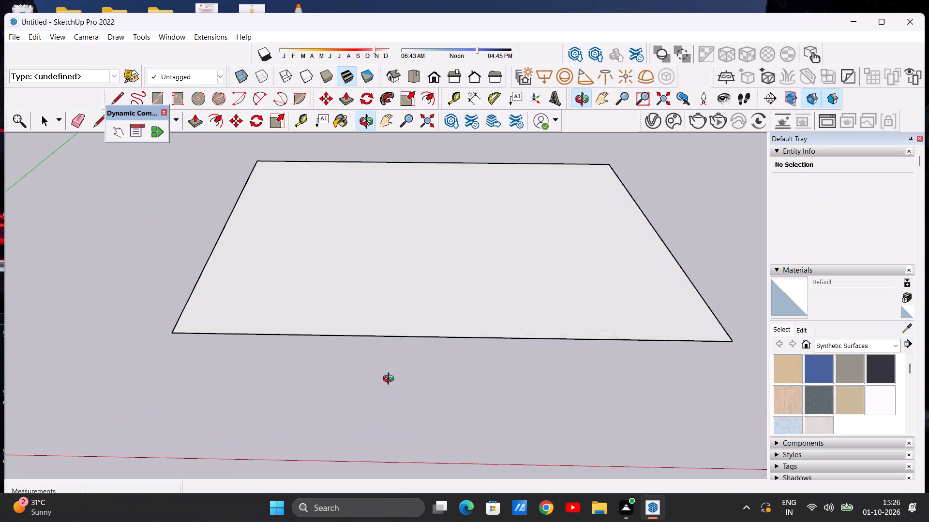
middle_drag(390, 380, 382, 415)
click(400, 344)
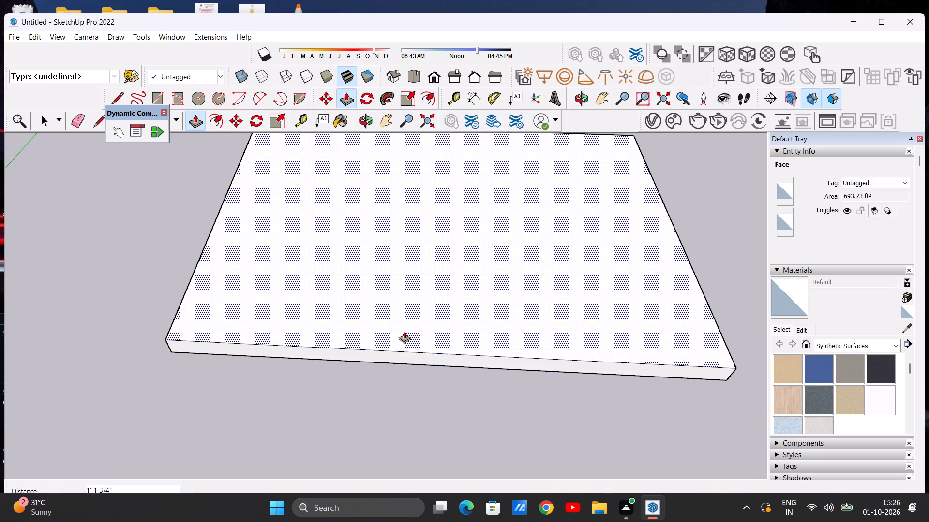
text(9")
key(Return)
key(space)
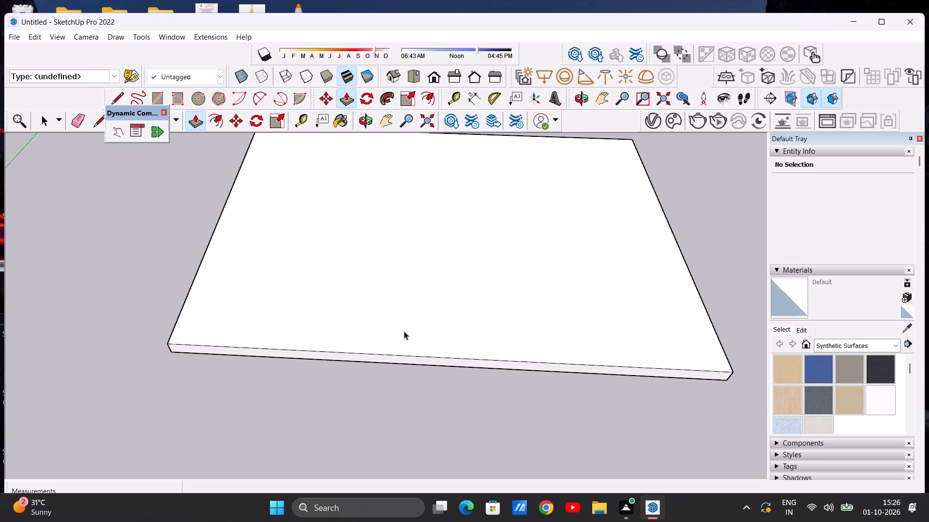
Offset the slab's top face outline inward by 9" to form a border strip.
scroll(404, 319, down, 7)
middle_drag(398, 287, 400, 389)
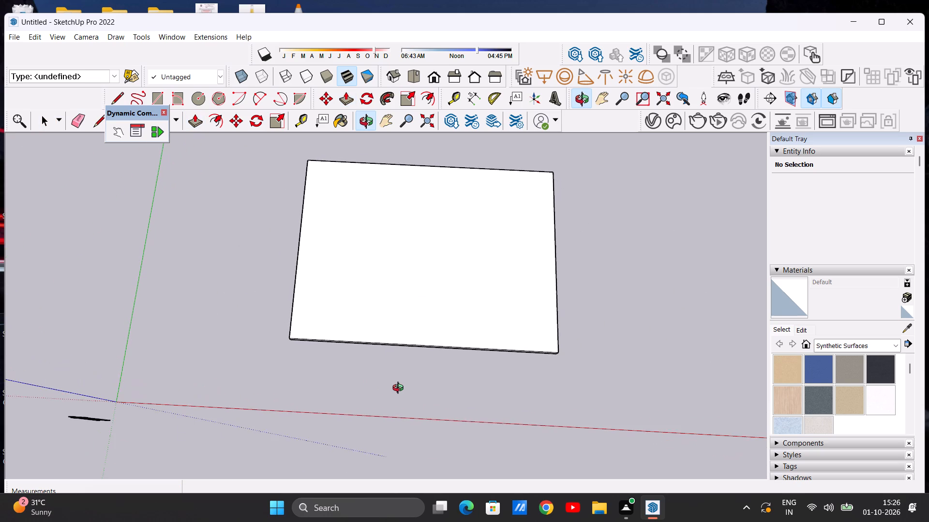
middle_drag(400, 389, 403, 418)
middle_drag(342, 172, 444, 200)
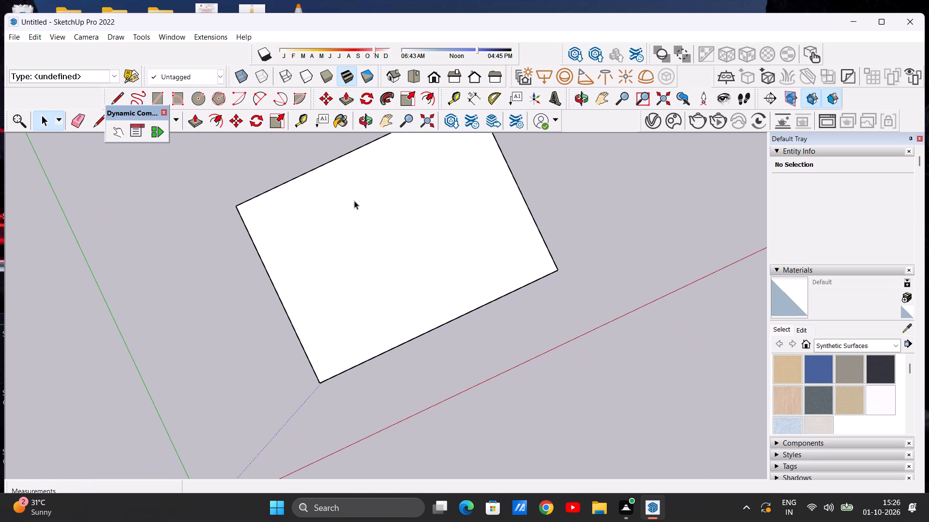
middle_drag(349, 201, 248, 196)
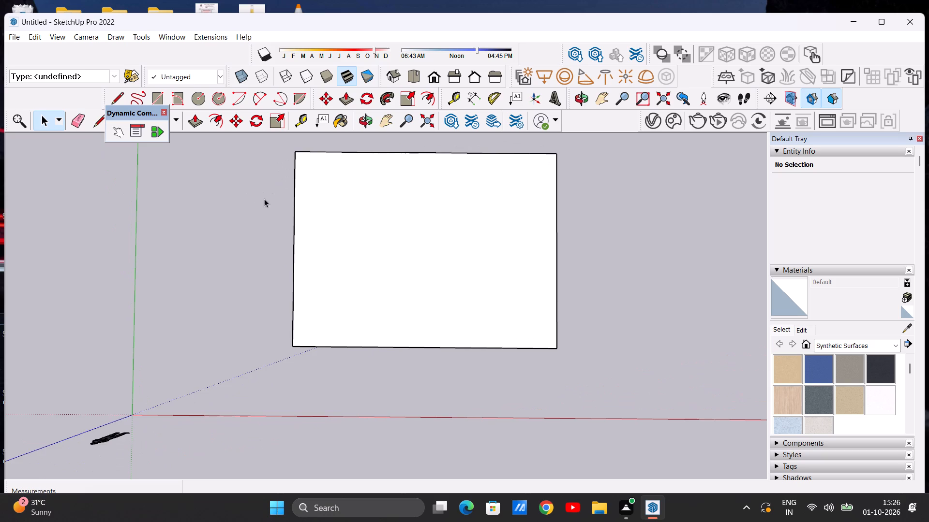
scroll(276, 206, down, 5)
scroll(402, 150, up, 1)
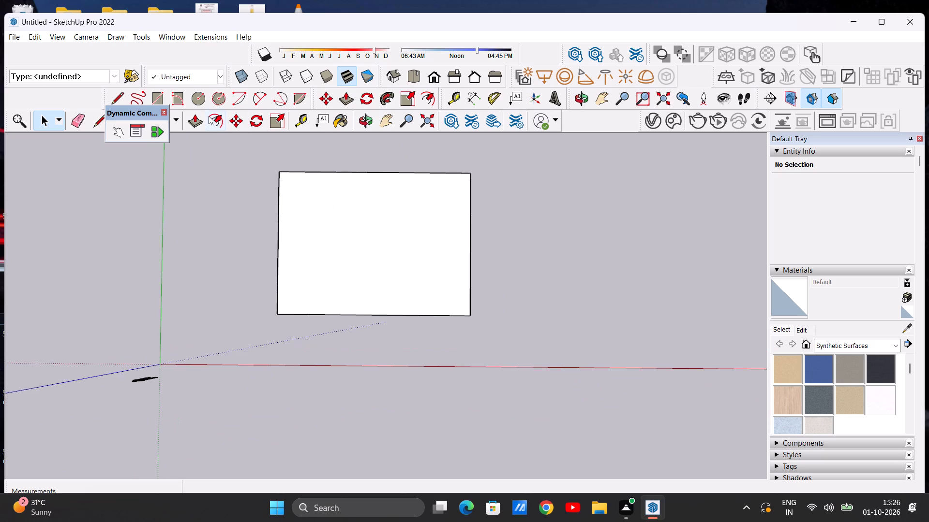
click(217, 119)
click(354, 187)
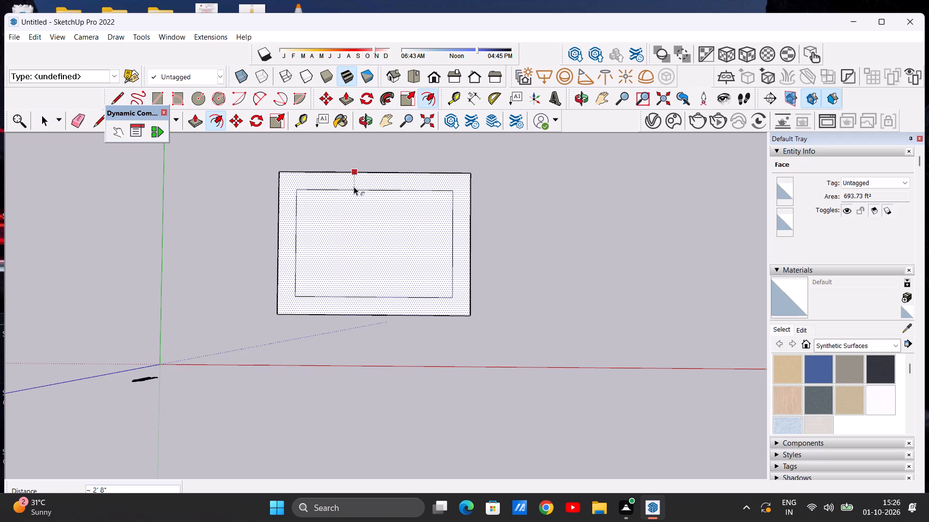
text(9")
key(Return)
key(space)
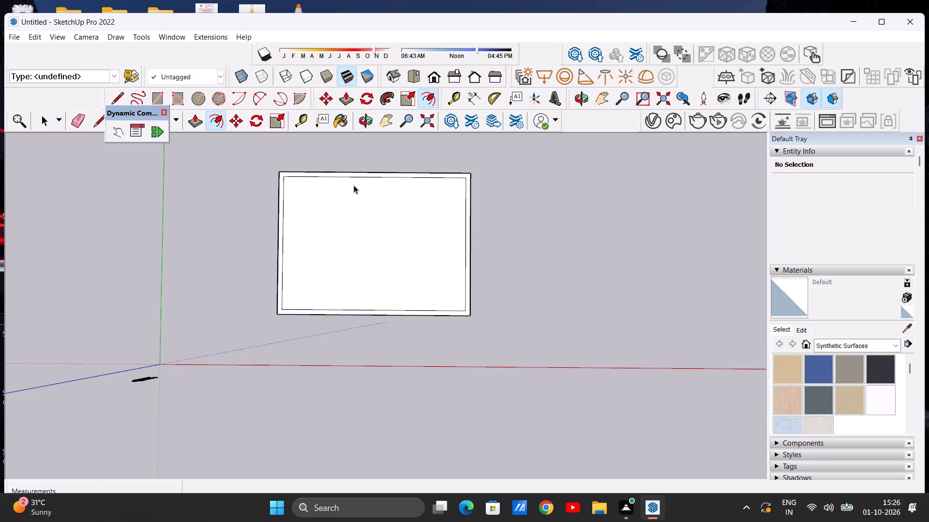
Draw a line about 30' 6" long across the slab's full width, slightly in front of mid-depth.
scroll(353, 201, down, 3)
scroll(346, 238, up, 3)
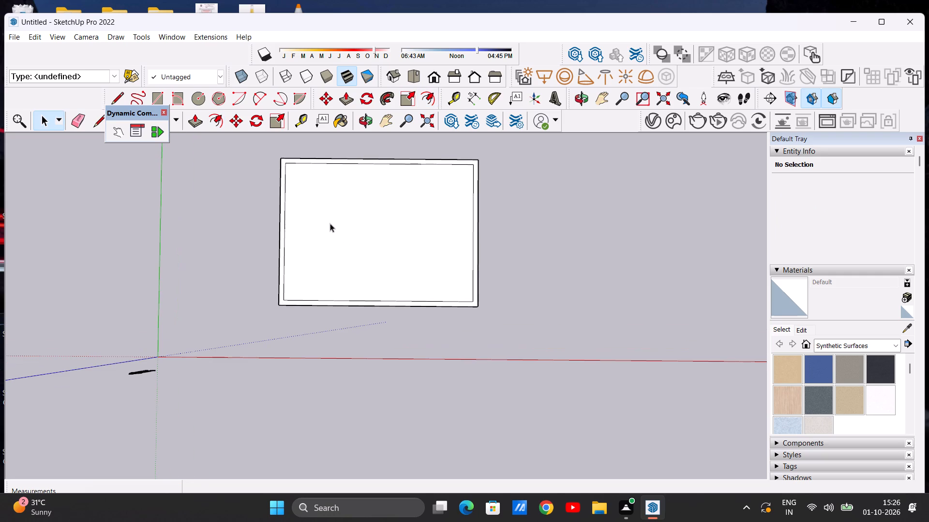
key(l)
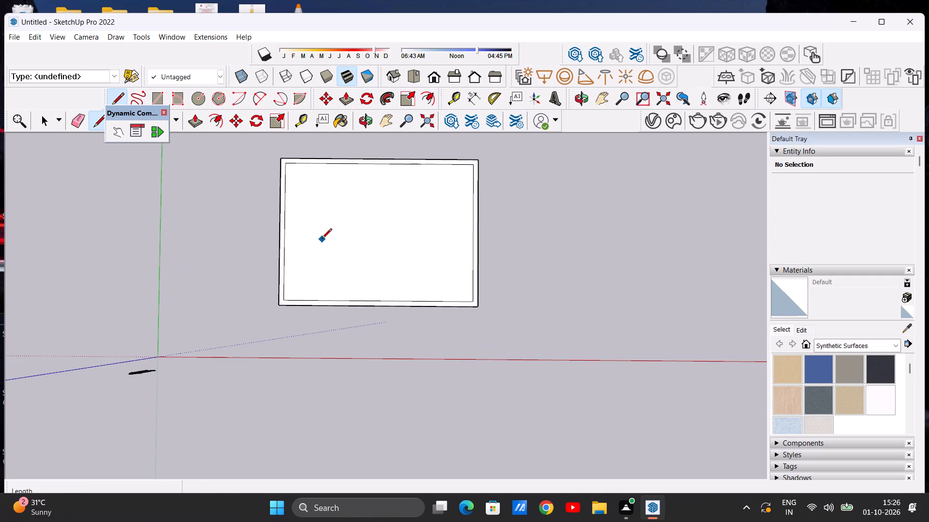
scroll(331, 247, down, 2)
scroll(354, 279, up, 6)
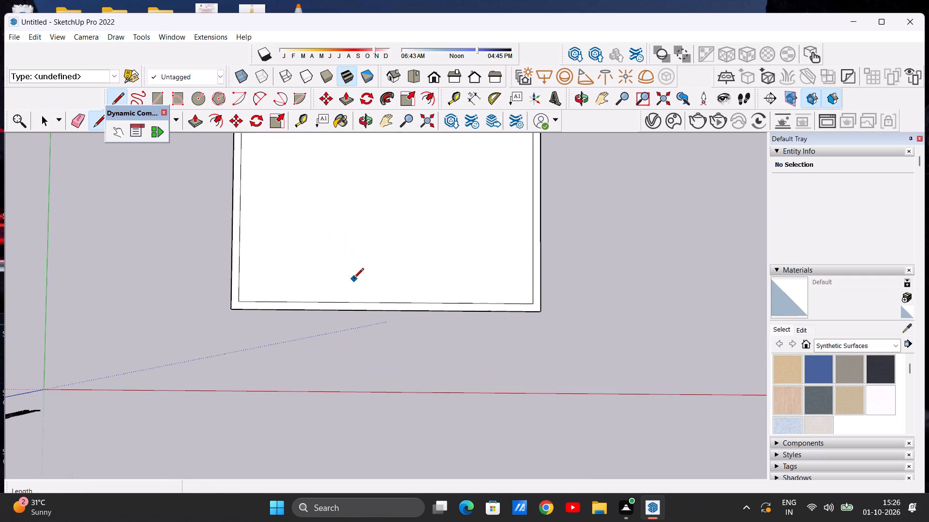
scroll(354, 268, down, 3)
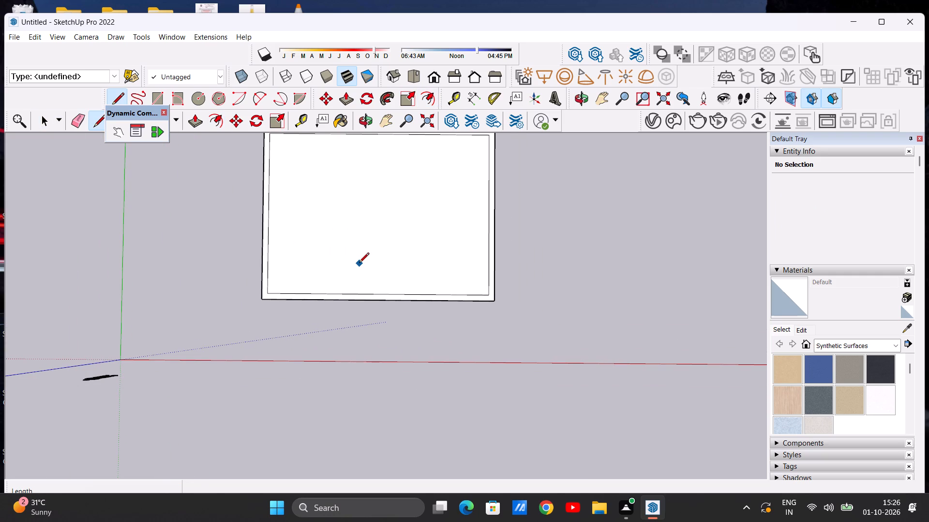
scroll(318, 206, up, 1)
scroll(300, 250, down, 6)
scroll(357, 192, up, 7)
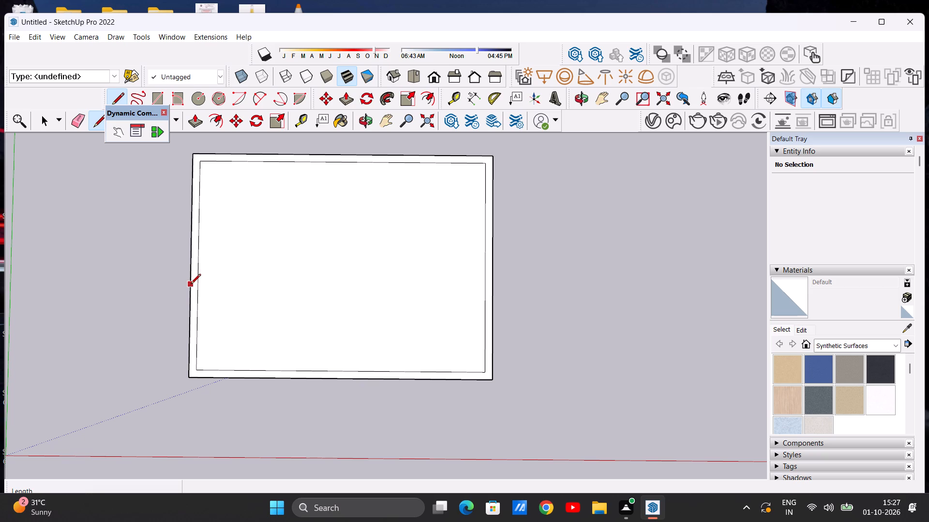
click(191, 285)
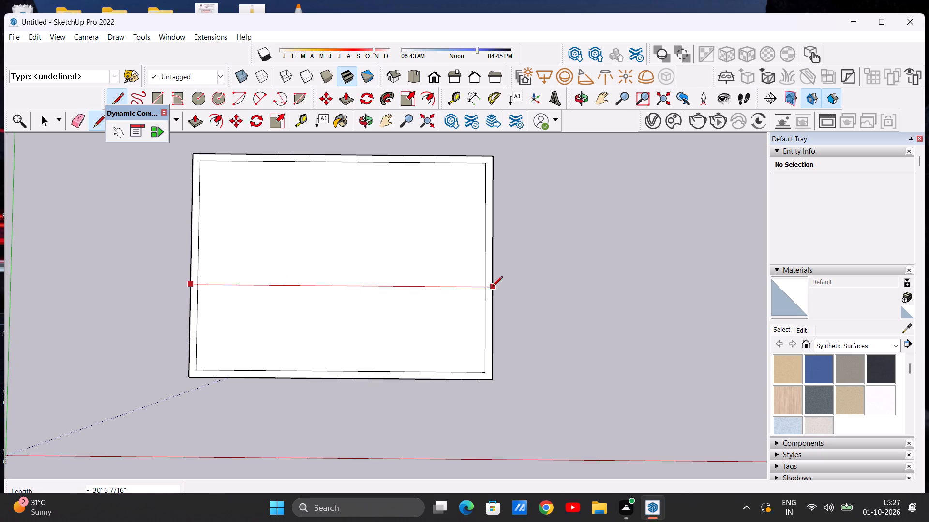
click(493, 288)
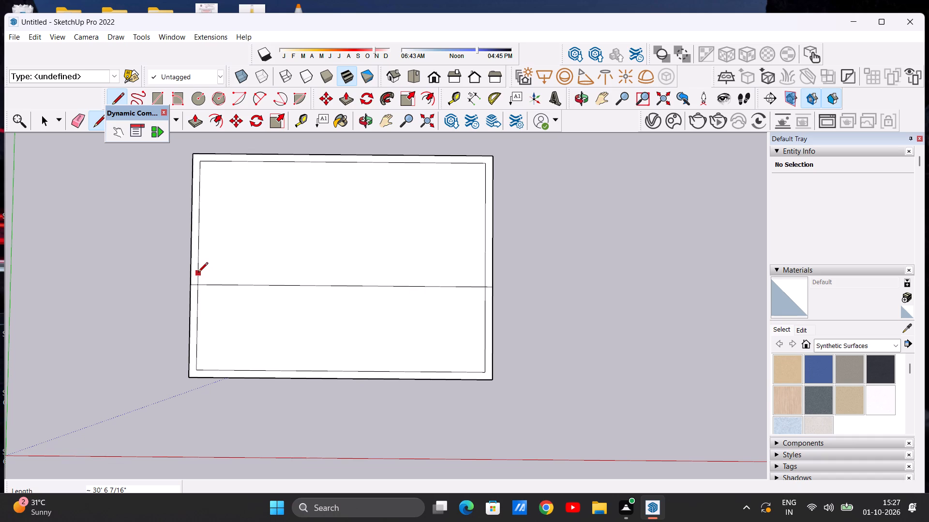
Draw a parallel line about 29' long just behind the cross line, between the inner left and right offset edges.
click(198, 273)
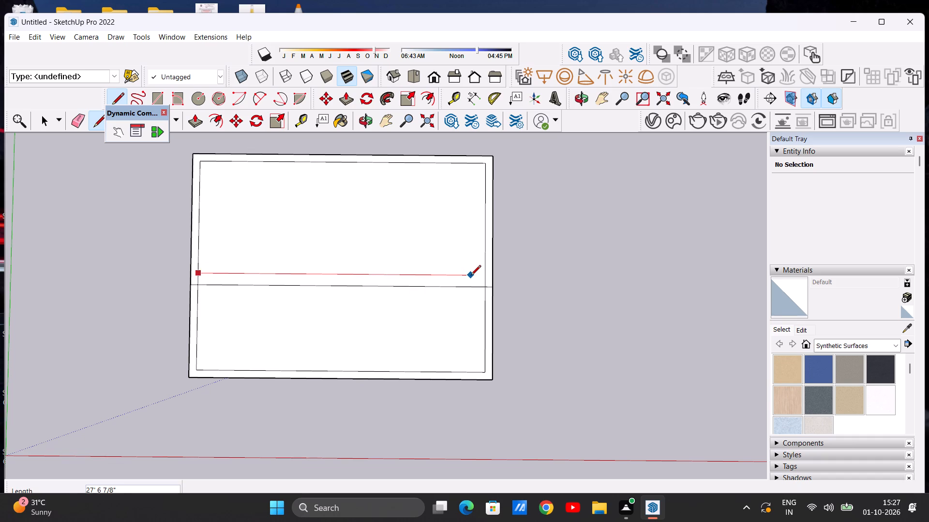
key(space)
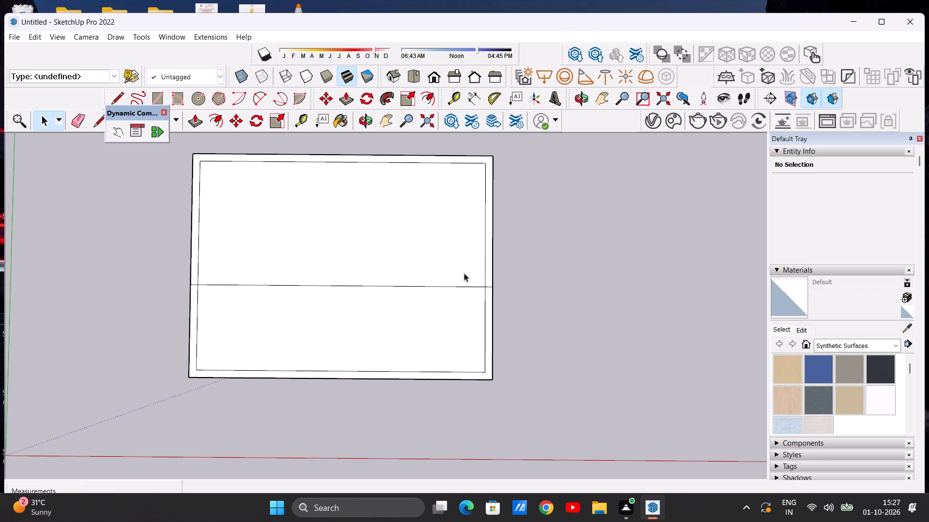
key(l)
scroll(202, 284, up, 5)
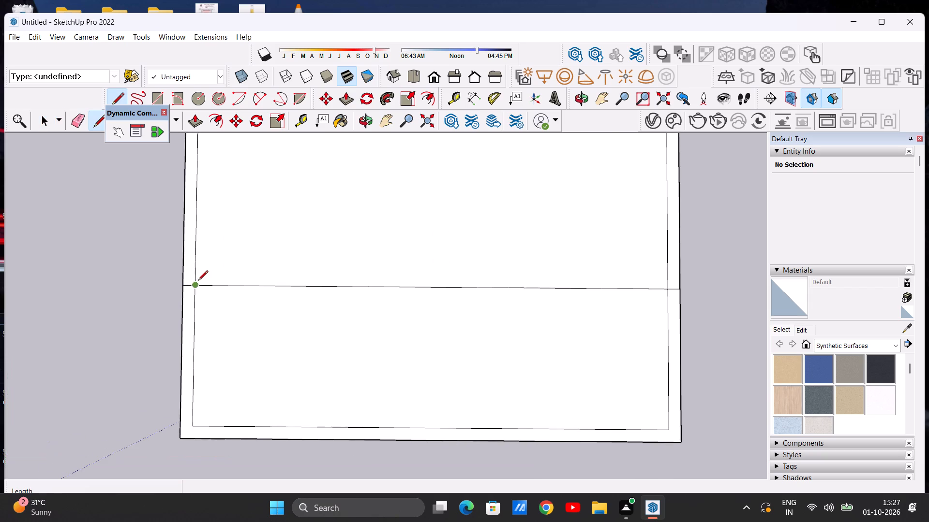
click(195, 270)
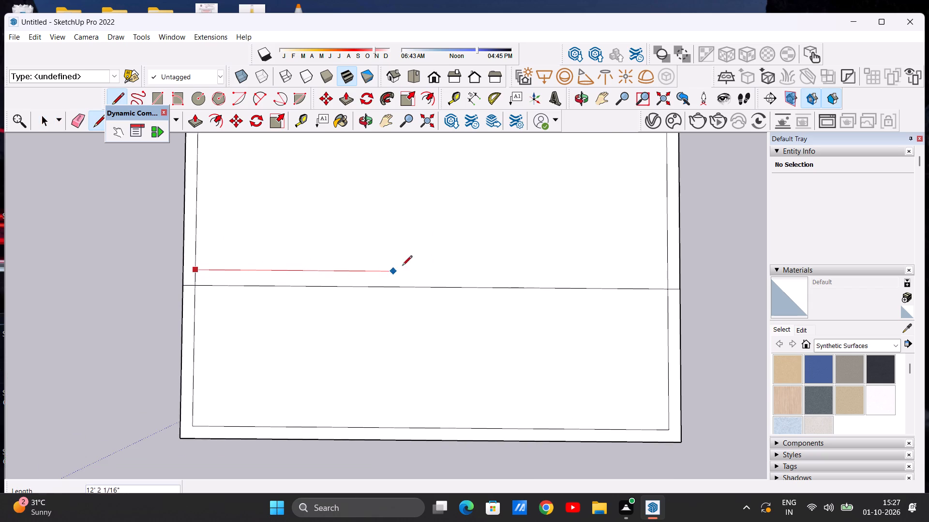
click(665, 272)
key(space)
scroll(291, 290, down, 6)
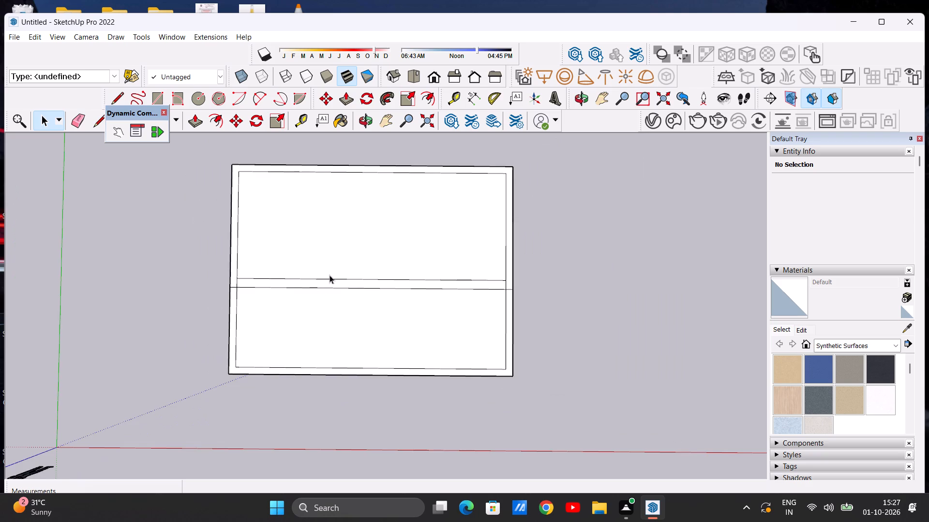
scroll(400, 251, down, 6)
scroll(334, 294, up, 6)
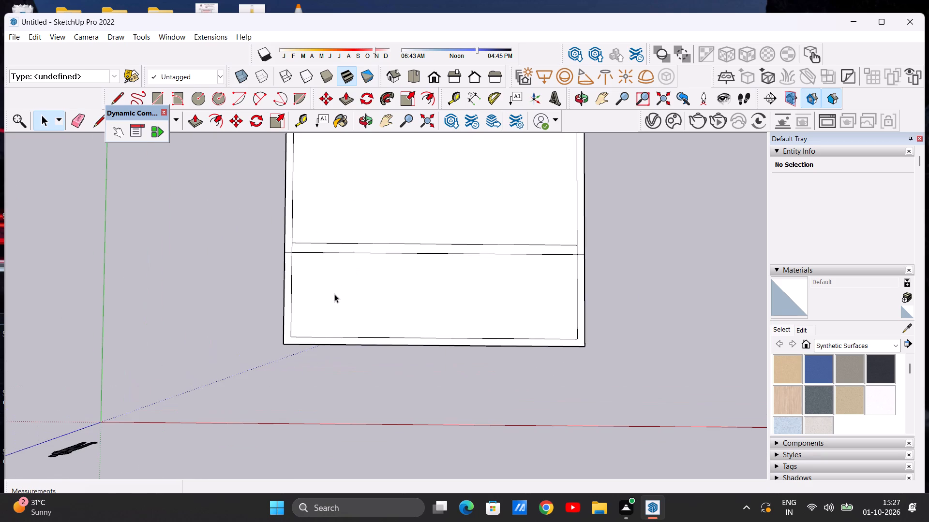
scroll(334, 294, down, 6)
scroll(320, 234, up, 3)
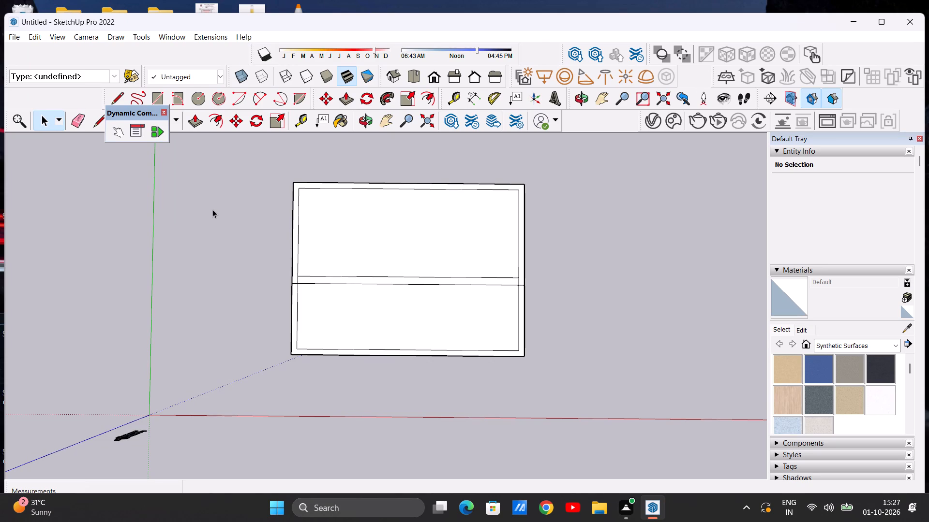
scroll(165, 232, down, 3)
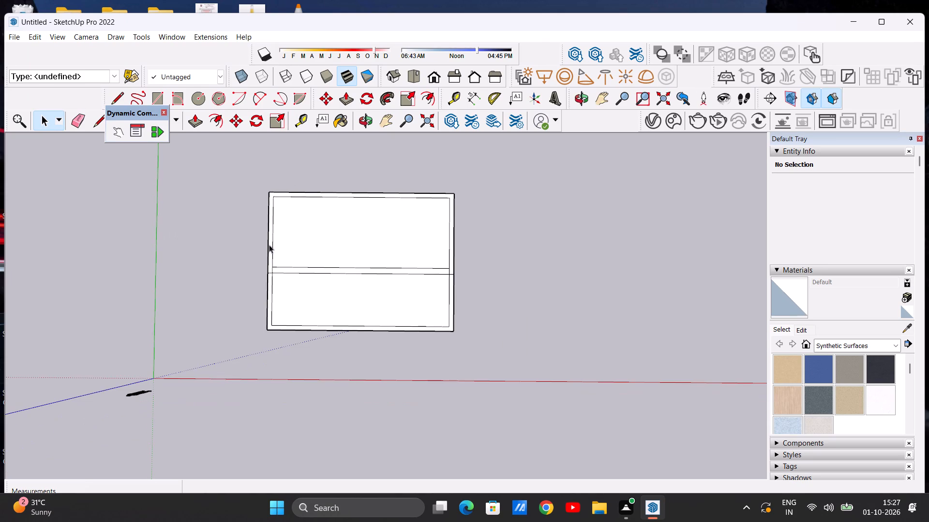
Draw two 9" lines from the offset outline's front-right corner to the slab's right and front edges.
scroll(428, 362, up, 6)
scroll(452, 316, up, 6)
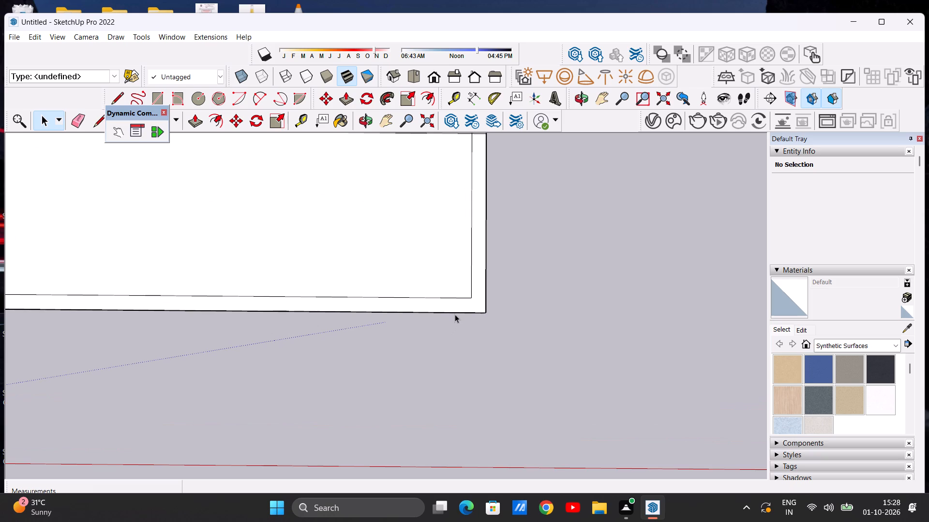
key(l)
scroll(464, 311, up, 4)
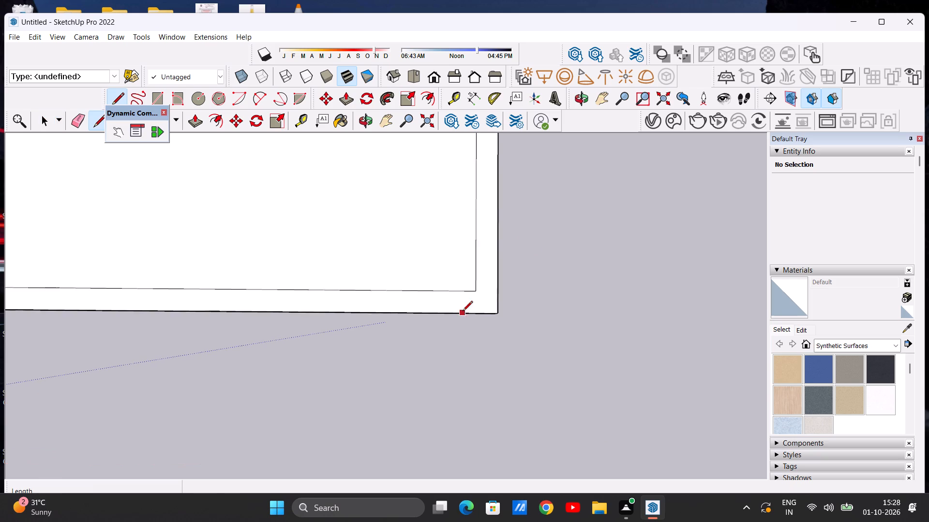
scroll(463, 312, up, 2)
click(478, 285)
click(506, 284)
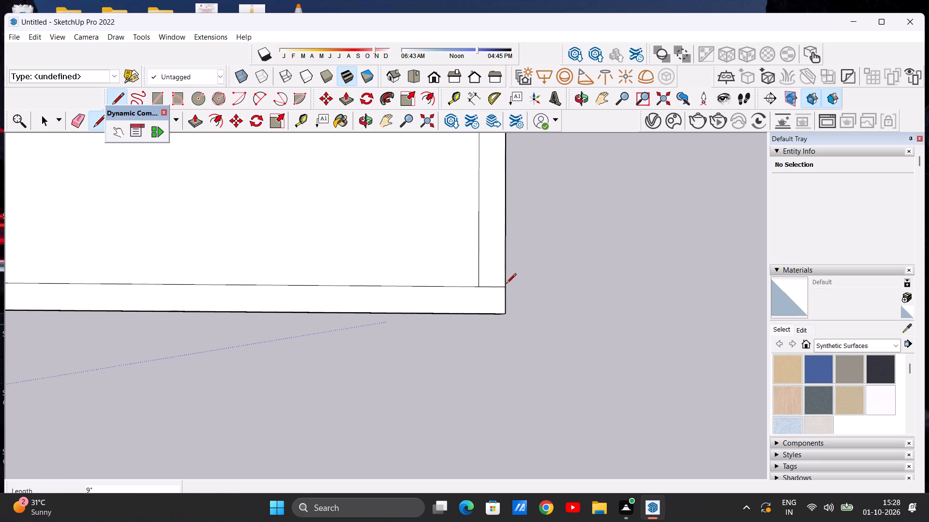
click(479, 289)
click(482, 315)
key(space)
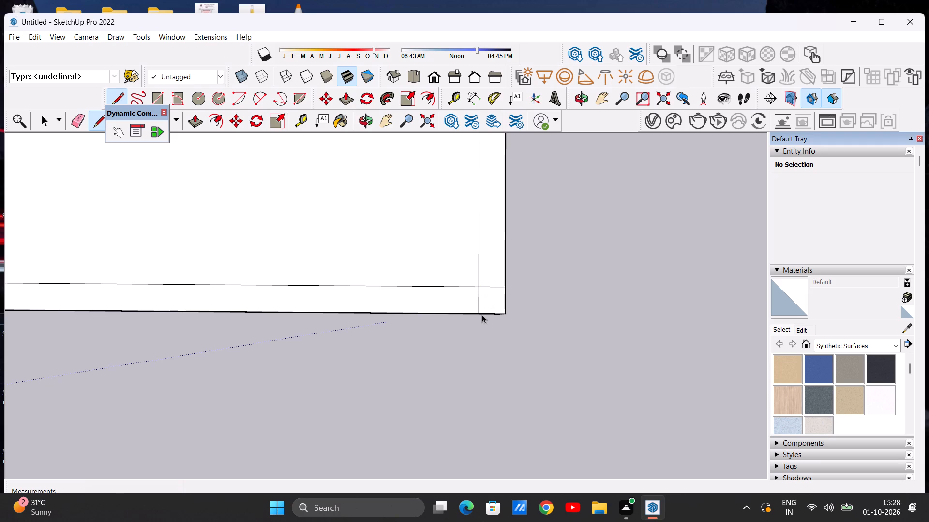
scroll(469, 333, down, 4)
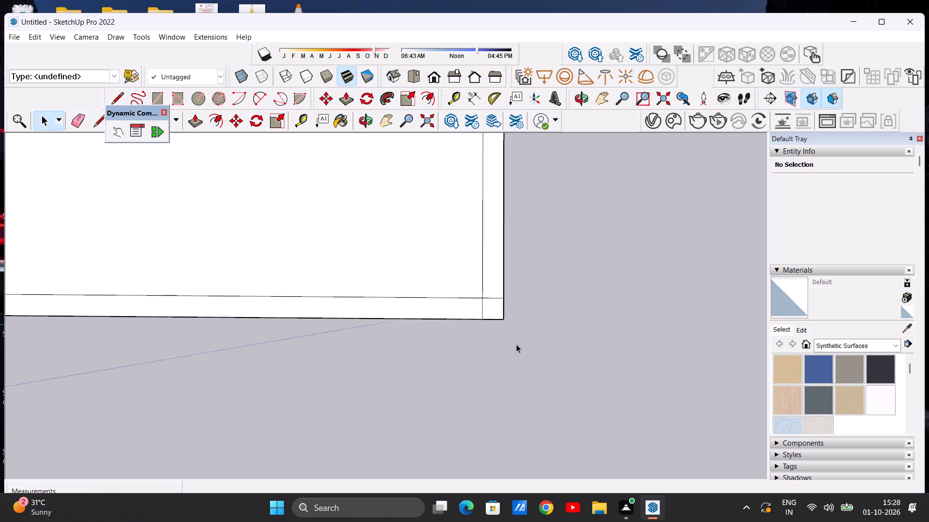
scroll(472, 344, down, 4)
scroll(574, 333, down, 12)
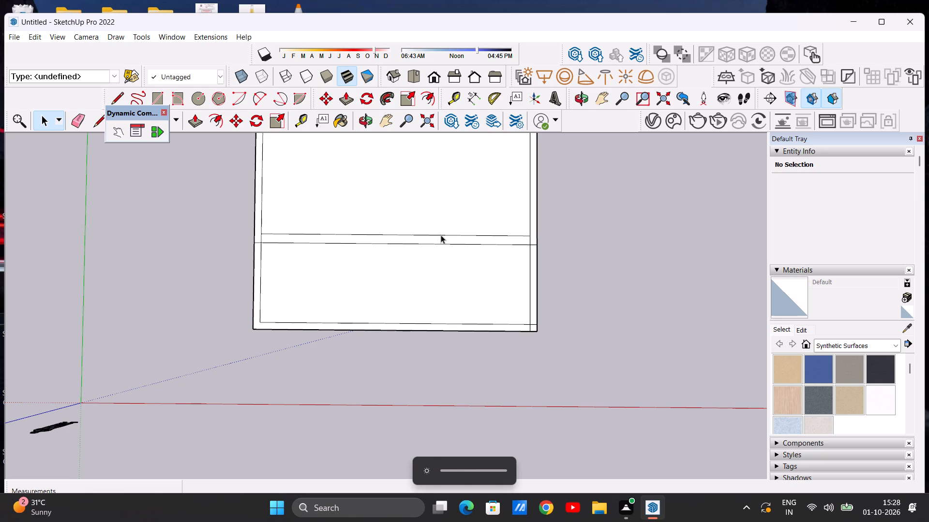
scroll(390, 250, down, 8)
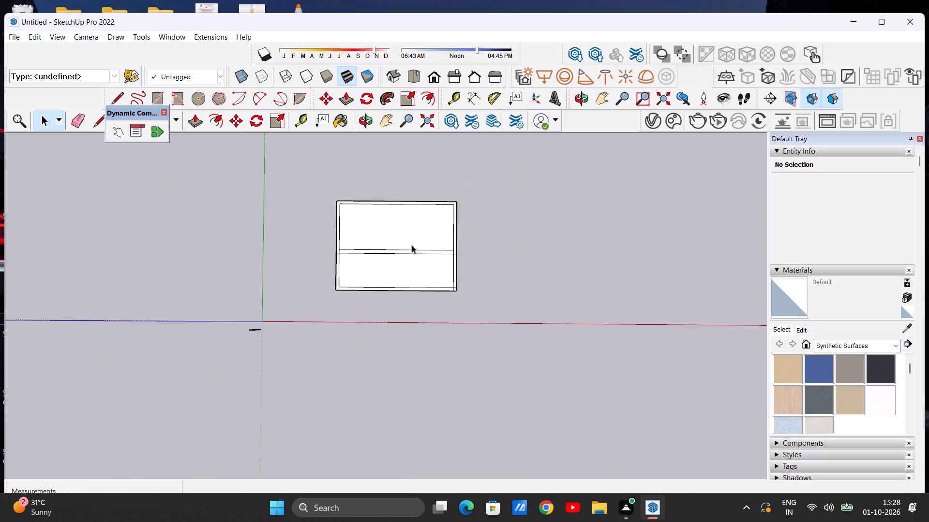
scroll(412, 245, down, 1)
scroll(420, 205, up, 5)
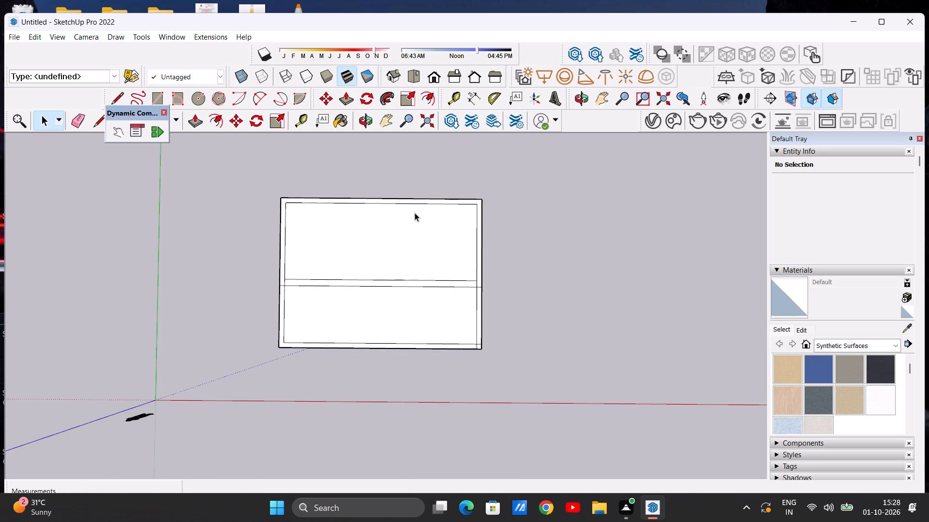
Draw a 9" line from the midpoint of the offset outline's front edge to the slab's front edge.
scroll(401, 252, down, 2)
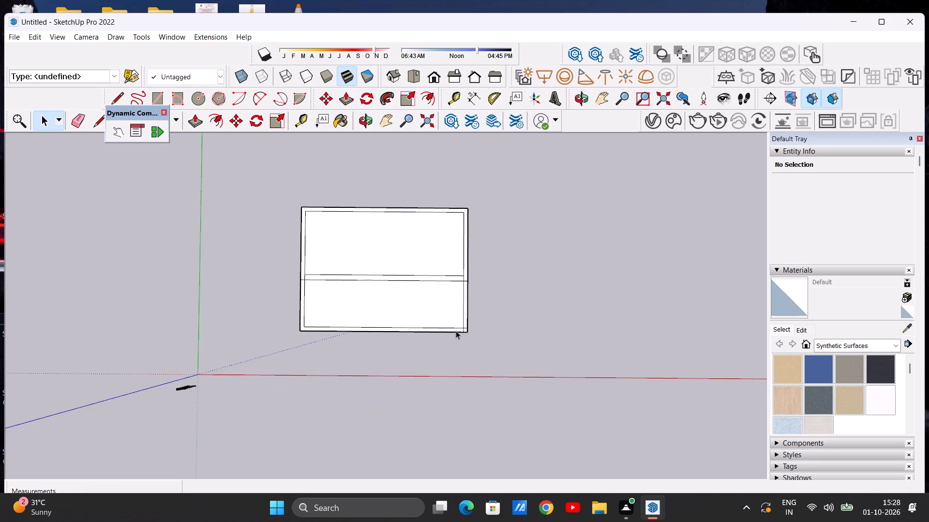
scroll(453, 316, up, 7)
scroll(511, 297, down, 5)
scroll(315, 246, up, 3)
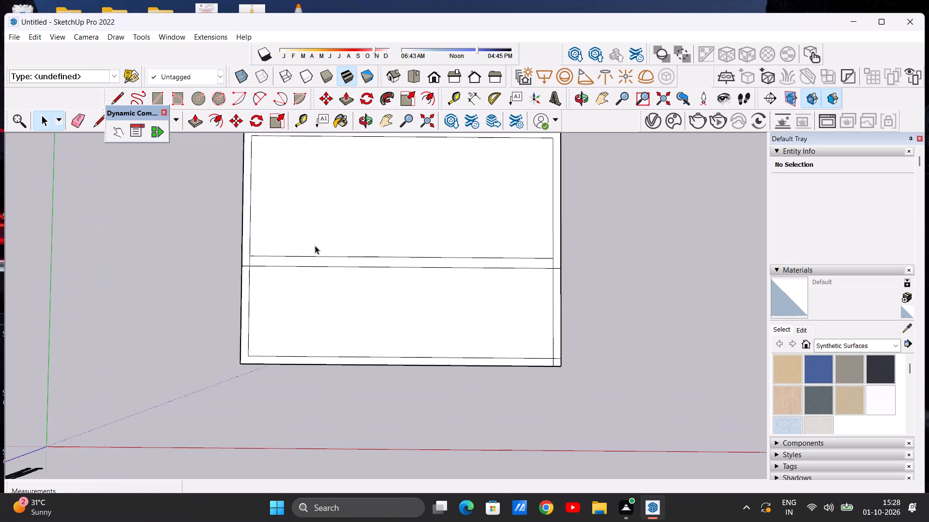
scroll(241, 247, down, 3)
scroll(484, 331, up, 3)
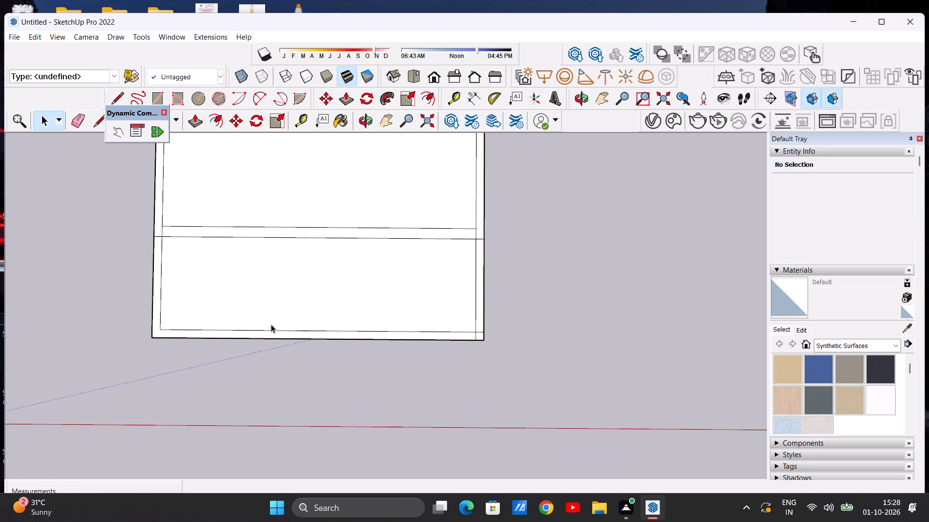
middle_drag(351, 325, 354, 316)
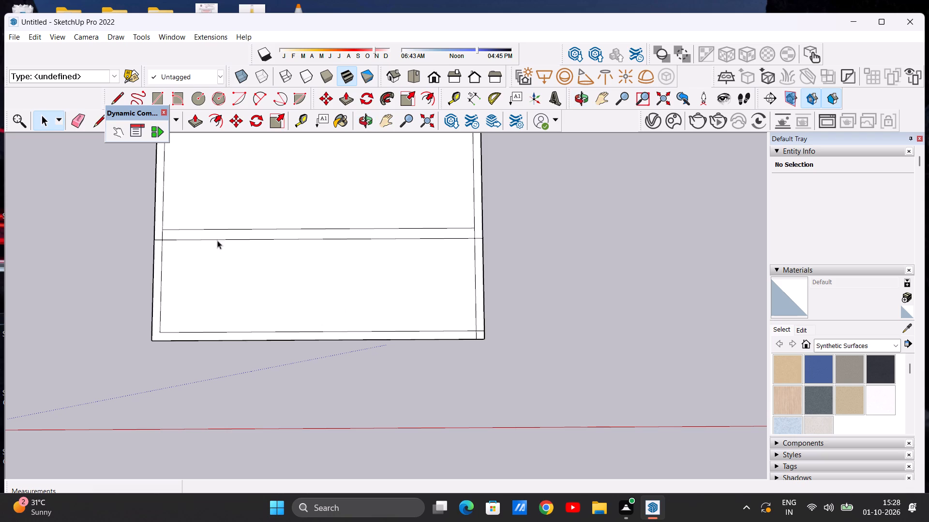
click(122, 97)
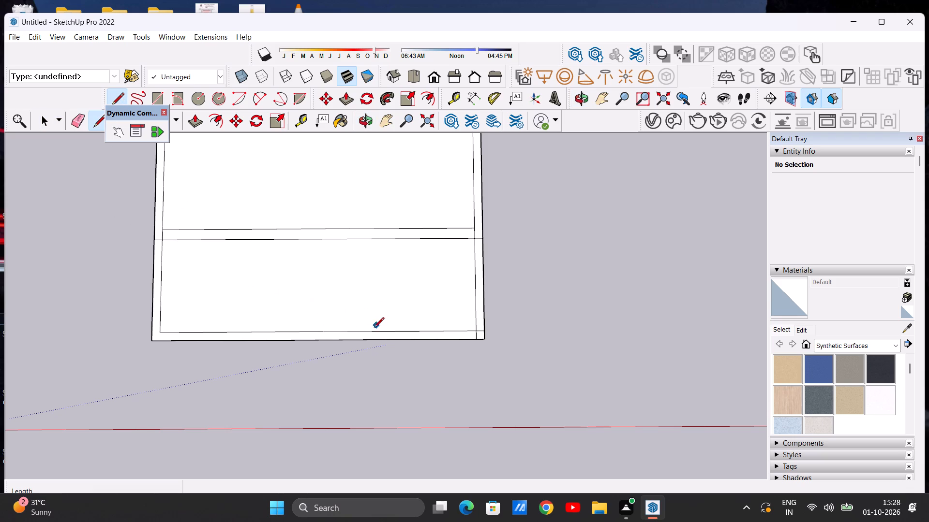
click(320, 331)
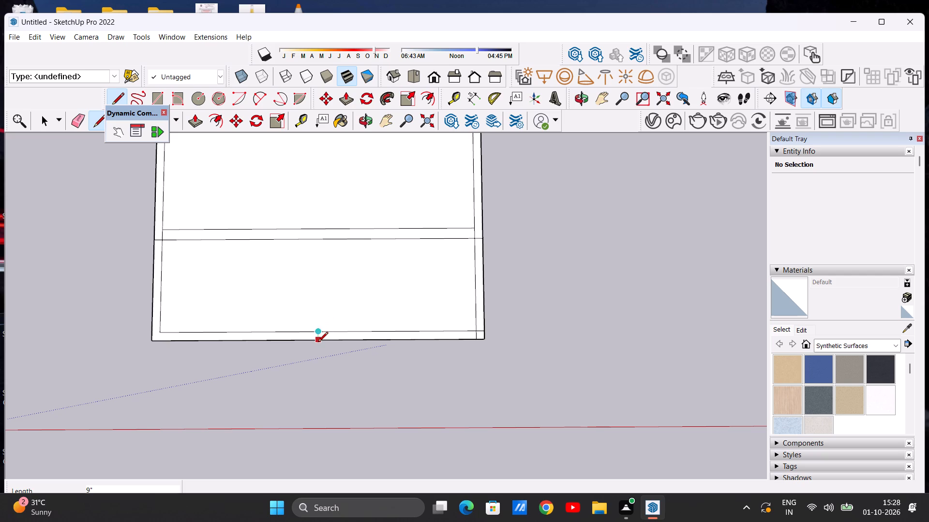
click(318, 343)
key(space)
Draw a 9" line from the offset outline's front-left corner to the slab's left edge.
scroll(324, 306, down, 3)
middle_drag(335, 339, 348, 232)
scroll(204, 318, up, 1)
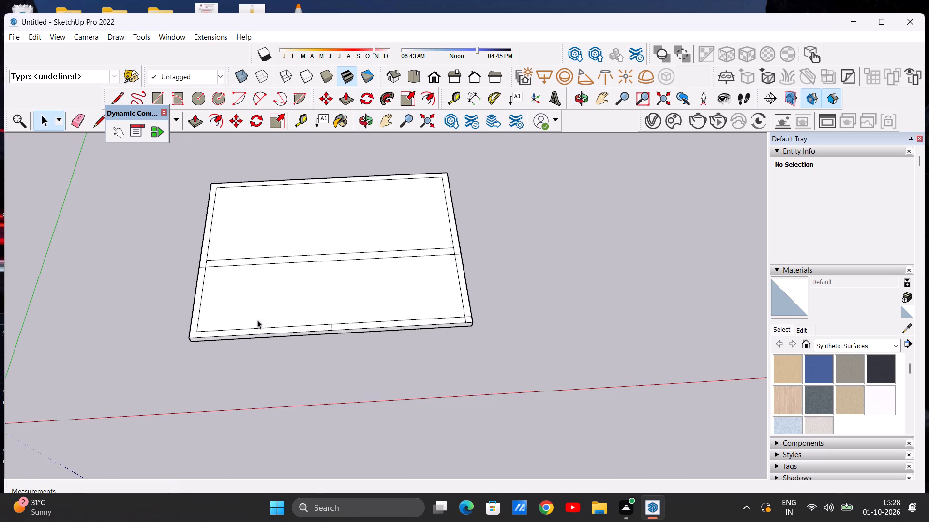
middle_drag(257, 320, 240, 404)
middle_drag(265, 392, 270, 405)
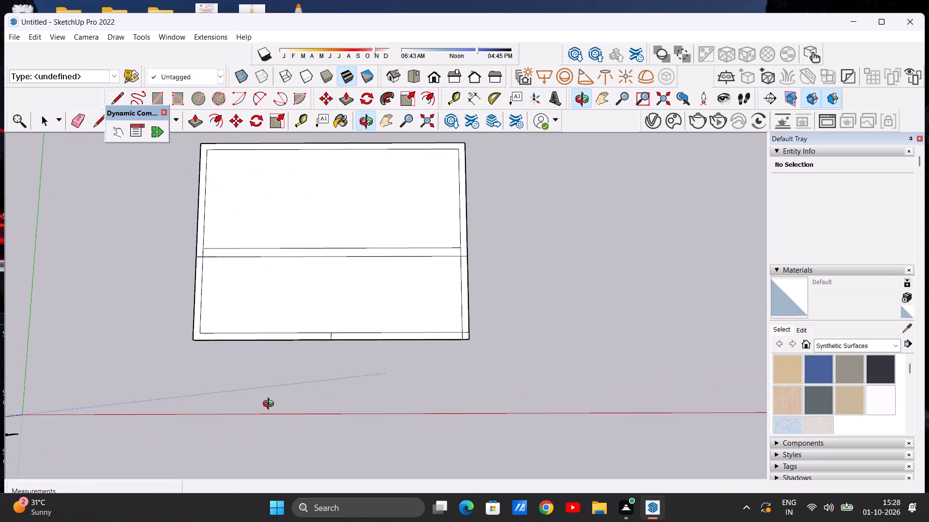
middle_drag(270, 405, 279, 407)
scroll(255, 351, up, 5)
key(l)
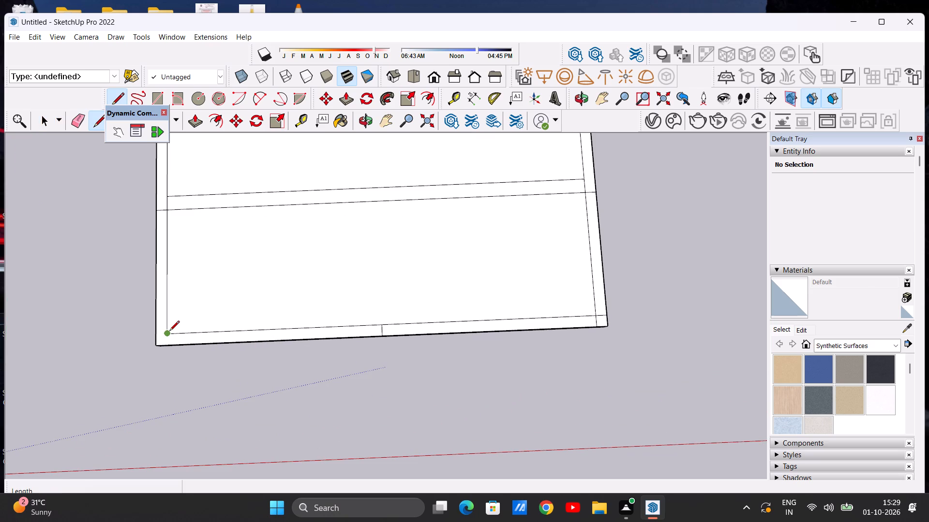
scroll(169, 332, up, 6)
click(169, 332)
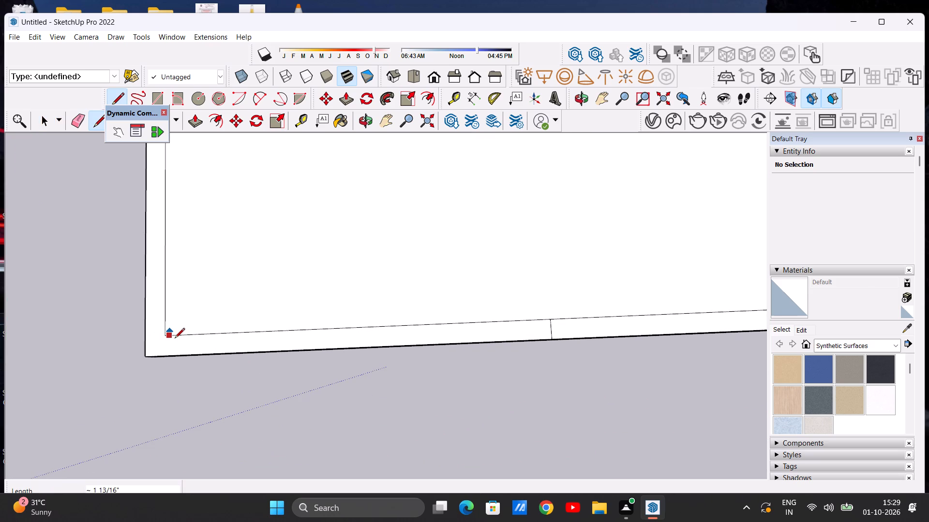
key(space)
key(l)
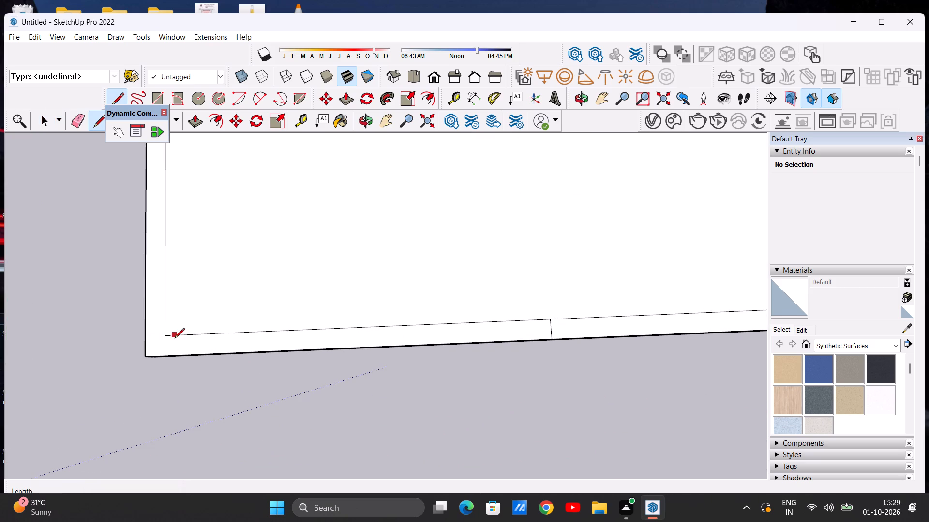
click(163, 339)
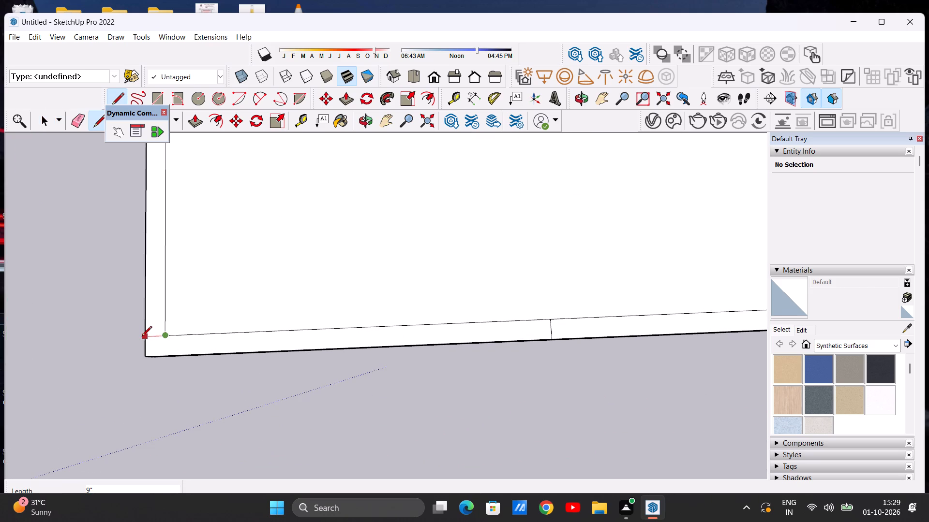
click(142, 337)
key(space)
Push/Pull the U-shaped border strip behind the cross wall up 10' to raise the rear and side walls.
scroll(157, 342, up, 10)
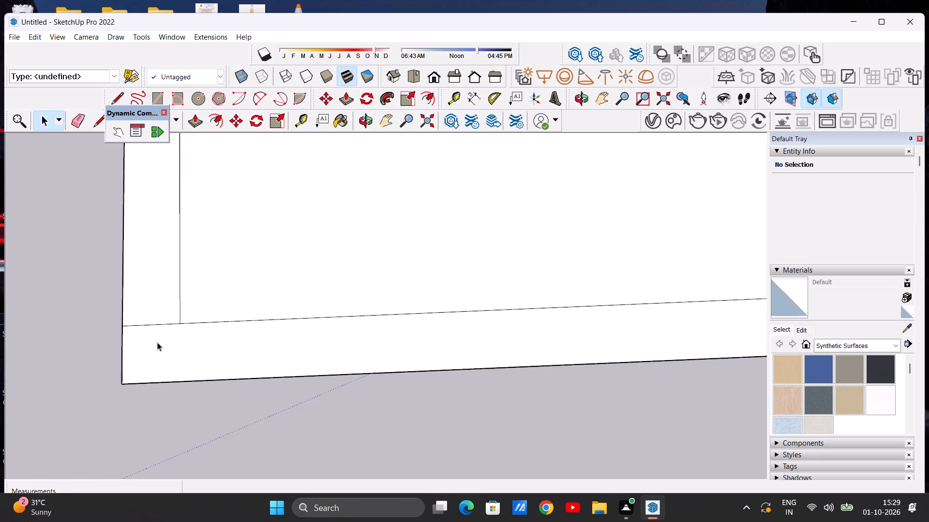
scroll(157, 342, up, 2)
scroll(162, 347, down, 20)
scroll(162, 347, down, 11)
scroll(320, 293, up, 2)
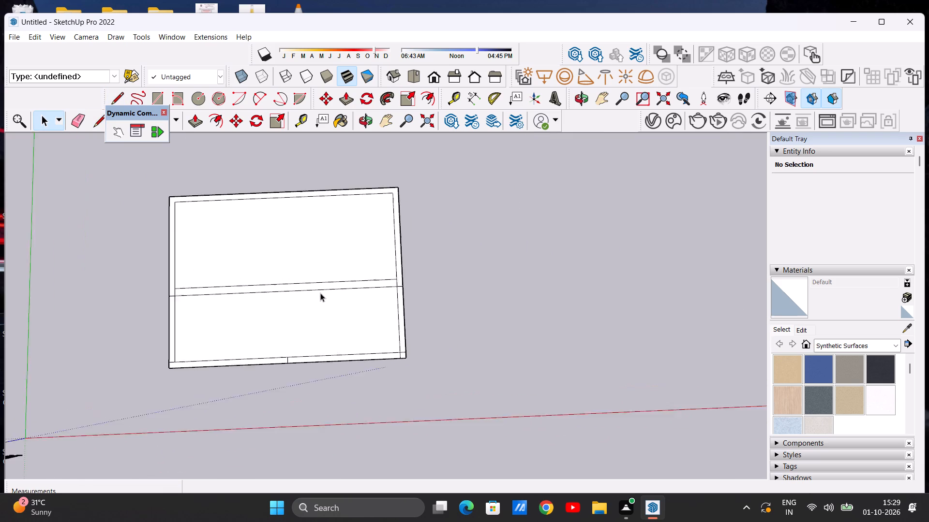
scroll(320, 293, up, 4)
scroll(350, 295, down, 7)
scroll(248, 293, up, 8)
scroll(231, 291, down, 4)
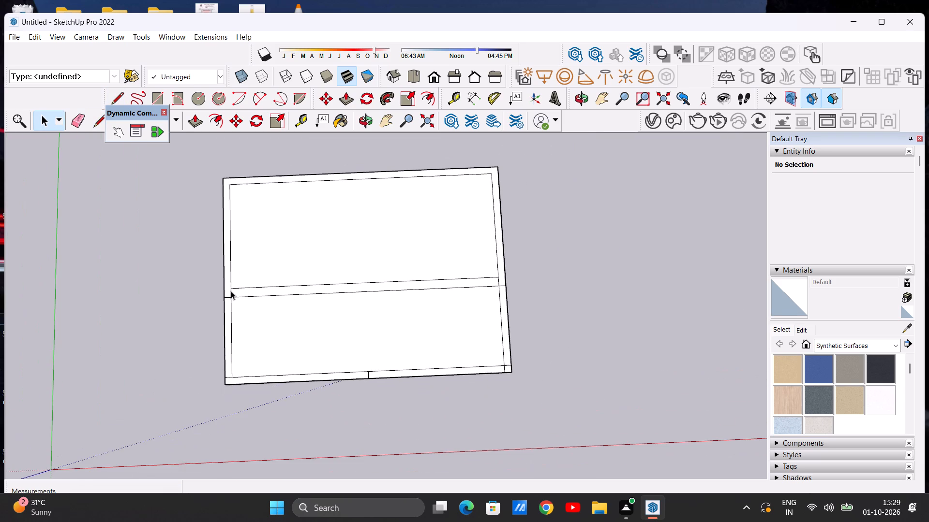
scroll(414, 289, up, 1)
scroll(359, 289, down, 1)
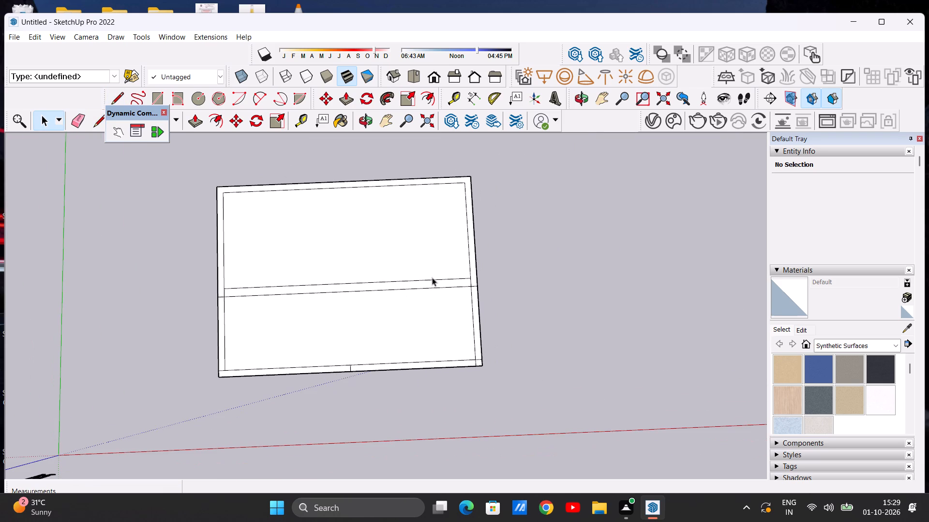
scroll(464, 266, up, 3)
scroll(452, 264, down, 6)
middle_drag(413, 376, 410, 352)
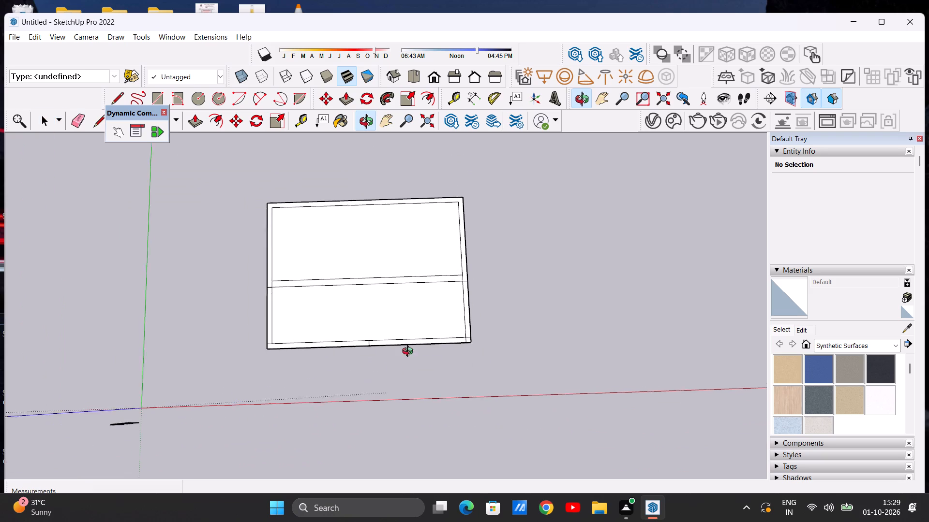
middle_drag(410, 352, 404, 226)
scroll(488, 249, up, 7)
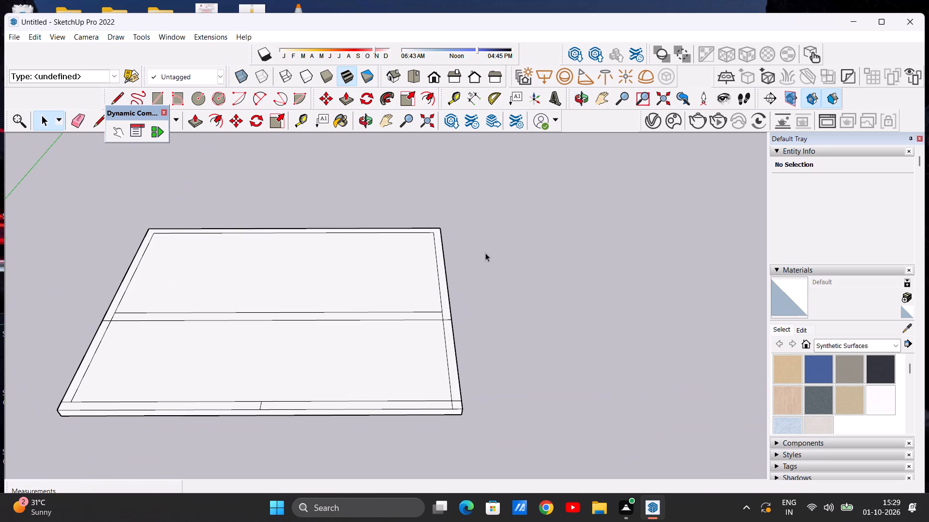
click(195, 118)
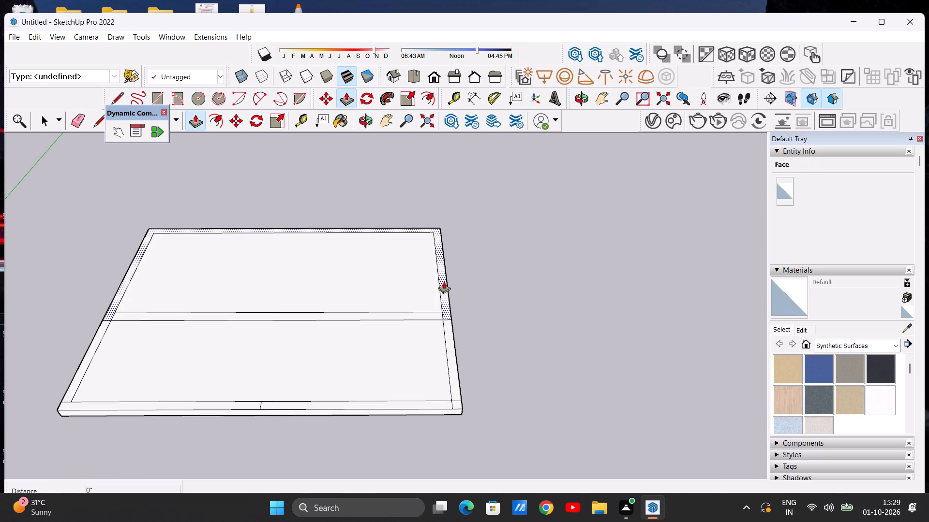
click(444, 281)
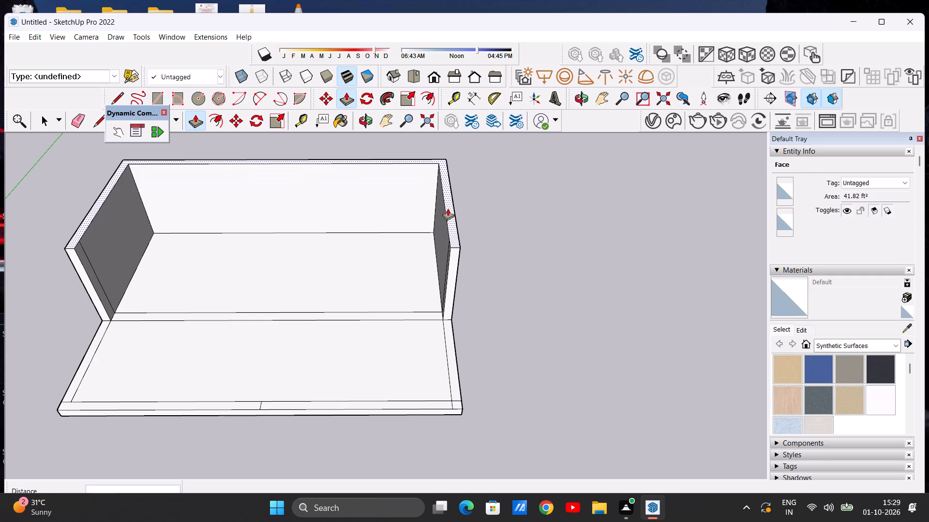
text(10')
key(Return)
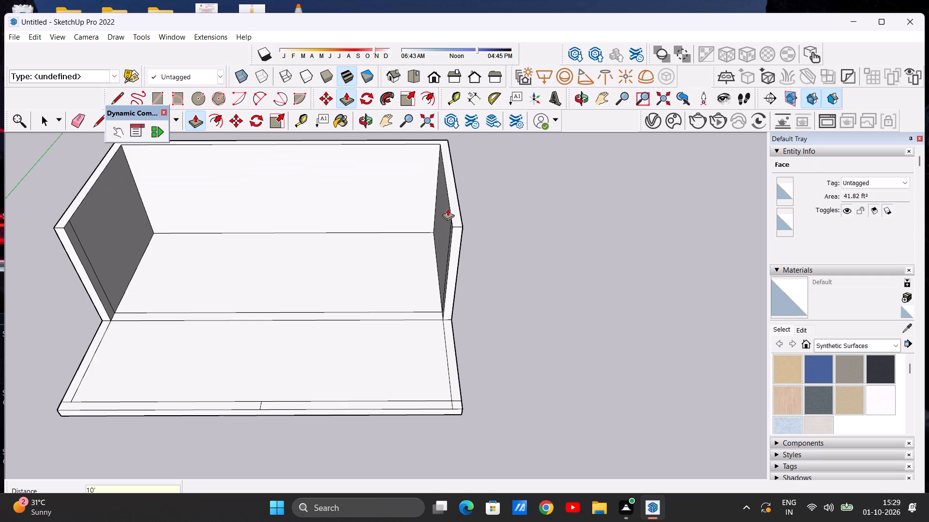
key(space)
Push/Pull the cross wall strip up 10', level with the top of the raised side walls.
scroll(359, 273, down, 3)
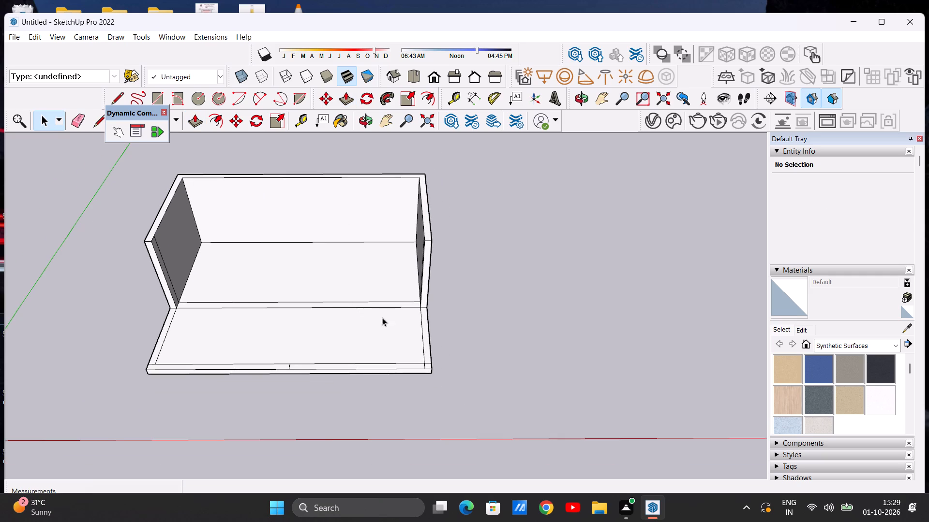
middle_drag(388, 328, 392, 341)
scroll(397, 316, down, 1)
scroll(405, 291, up, 5)
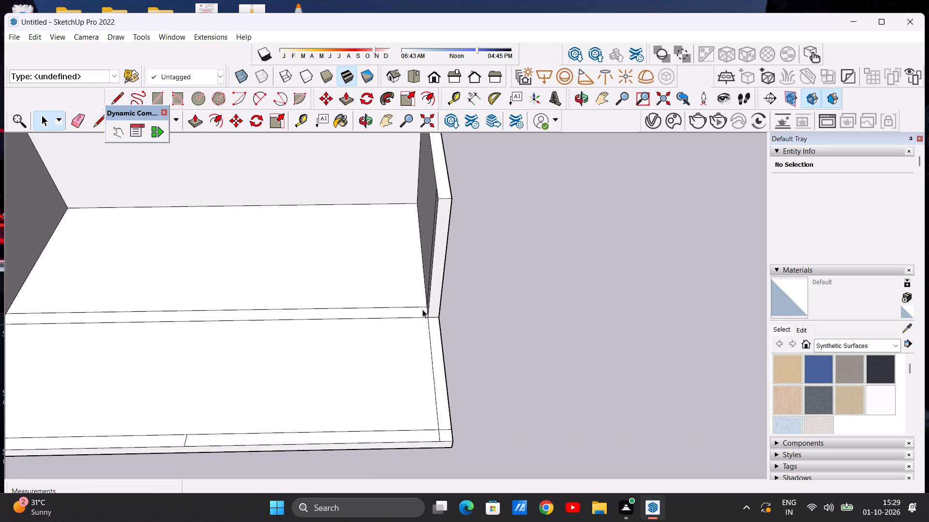
scroll(422, 309, up, 4)
click(198, 120)
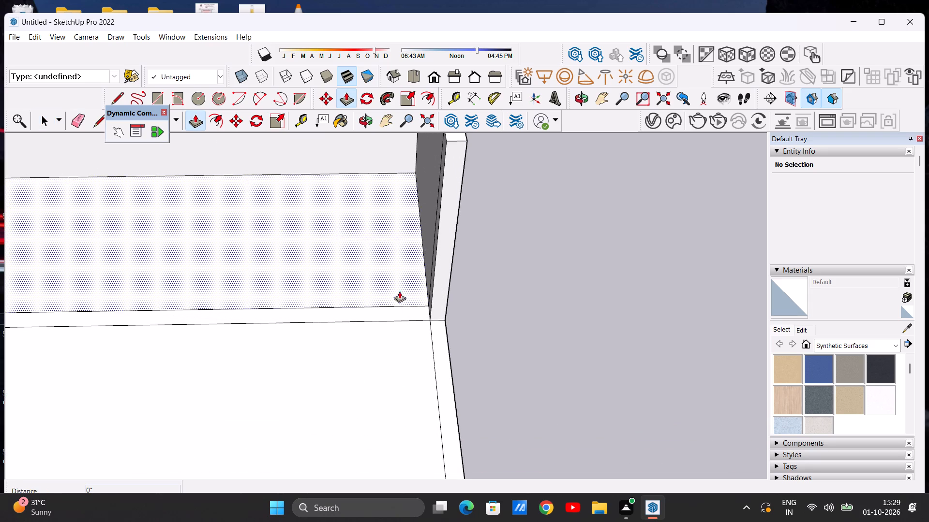
click(420, 311)
scroll(427, 230, down, 6)
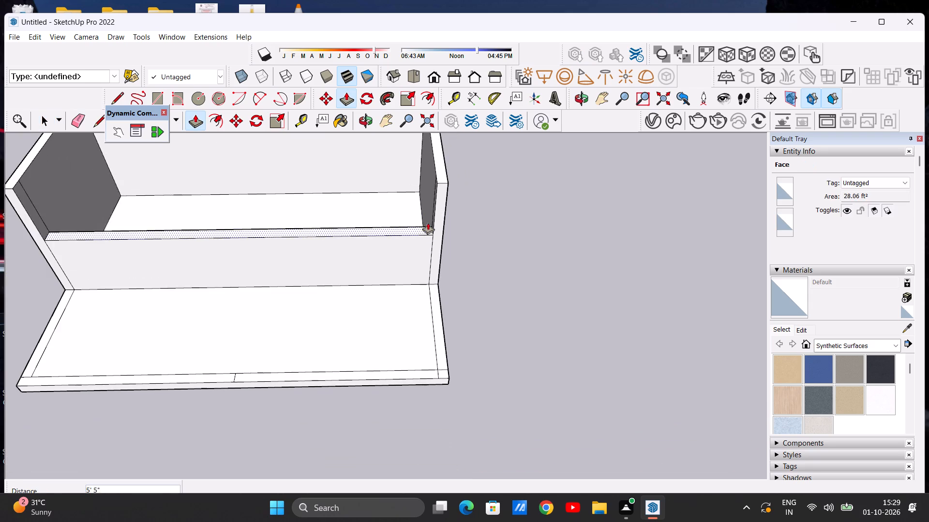
click(436, 184)
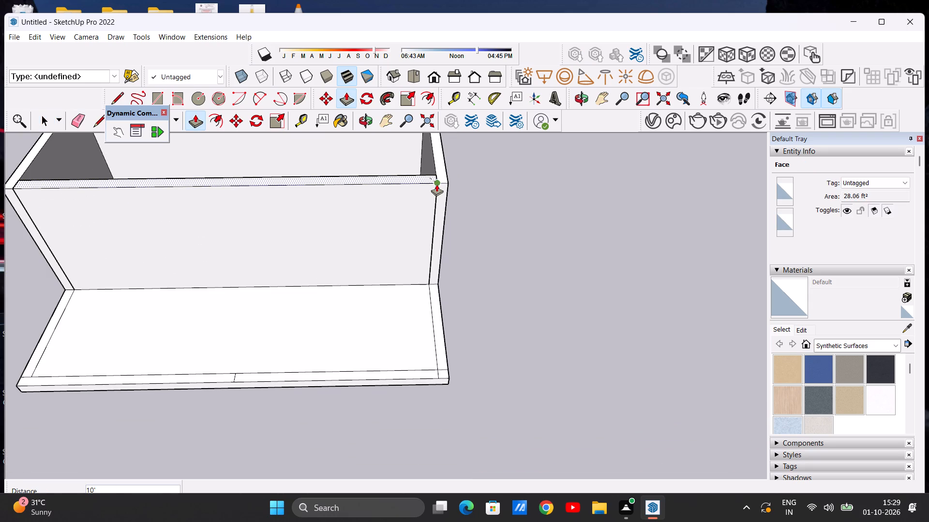
drag(436, 184, 442, 194)
key(space)
Push/Pull the left border strip in front of the cross wall up 10', level with the existing walls.
scroll(473, 298, down, 8)
middle_drag(419, 356, 494, 333)
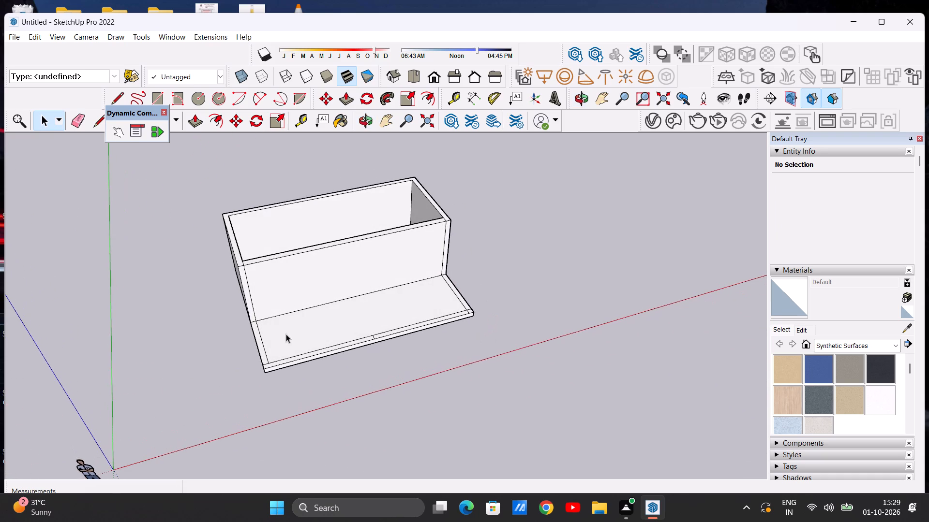
middle_drag(286, 334, 262, 372)
scroll(276, 364, up, 7)
scroll(262, 355, down, 5)
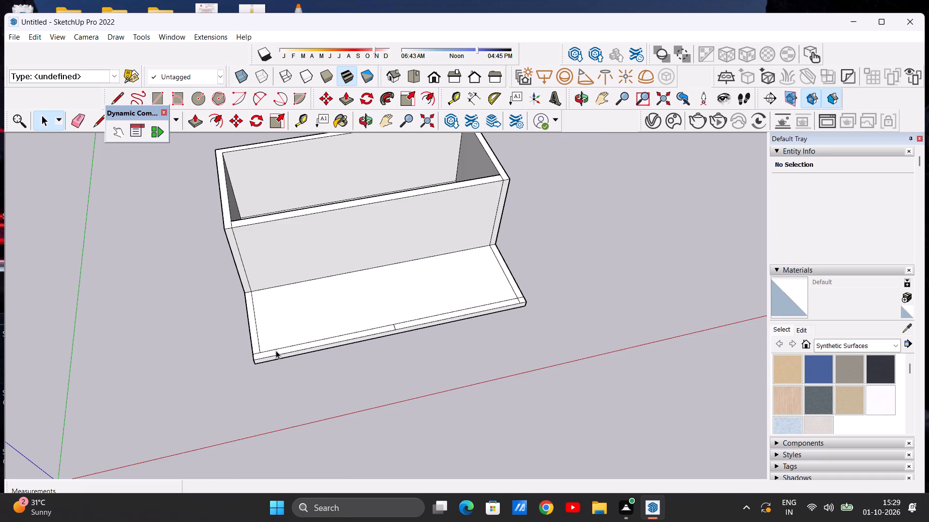
middle_drag(283, 348, 267, 378)
scroll(245, 352, up, 1)
middle_drag(244, 352, 332, 327)
middle_click(332, 327)
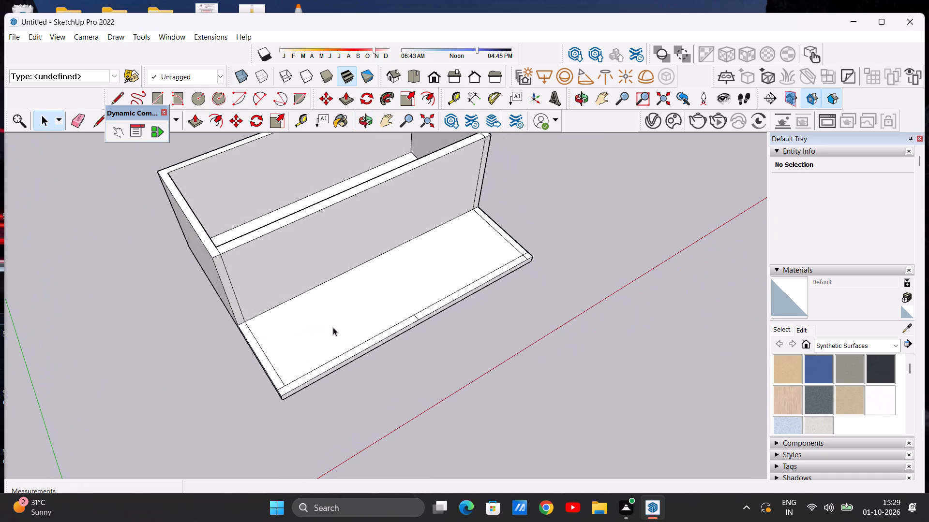
scroll(269, 362, up, 1)
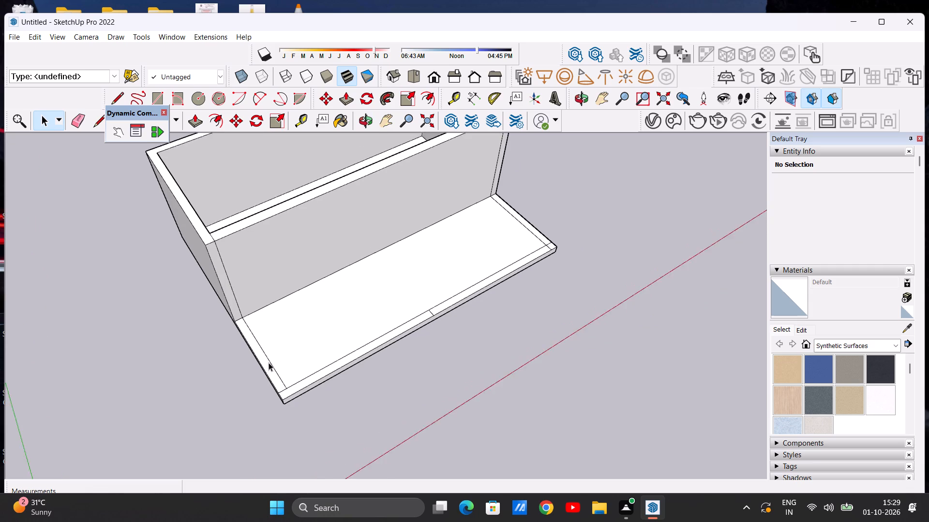
scroll(269, 362, up, 1)
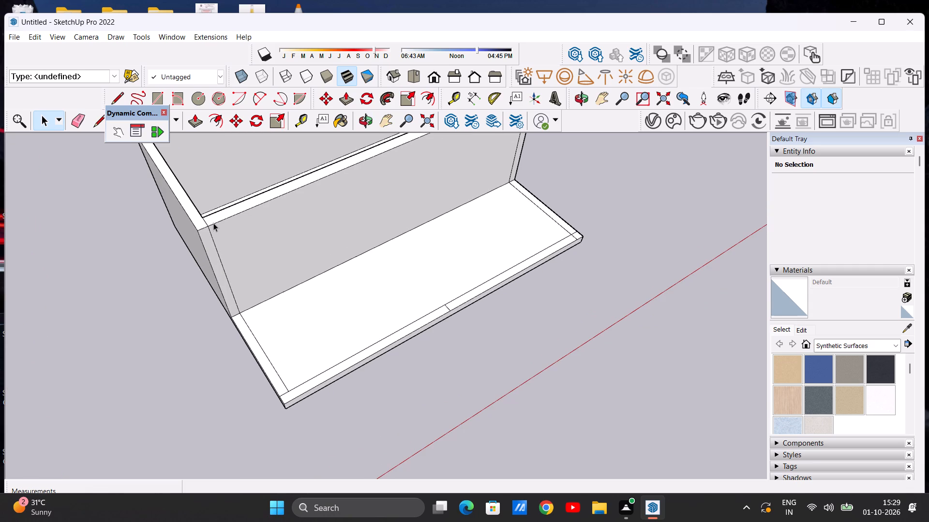
key(p)
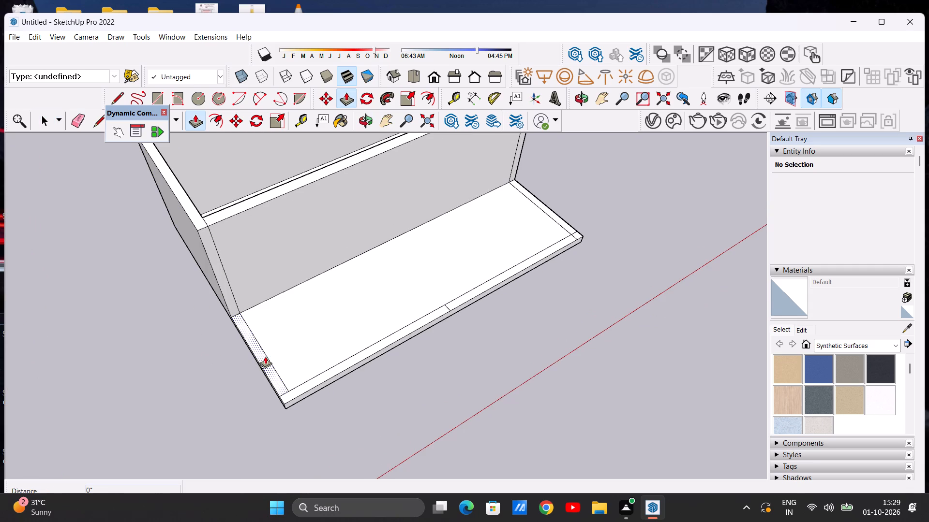
click(265, 356)
click(199, 227)
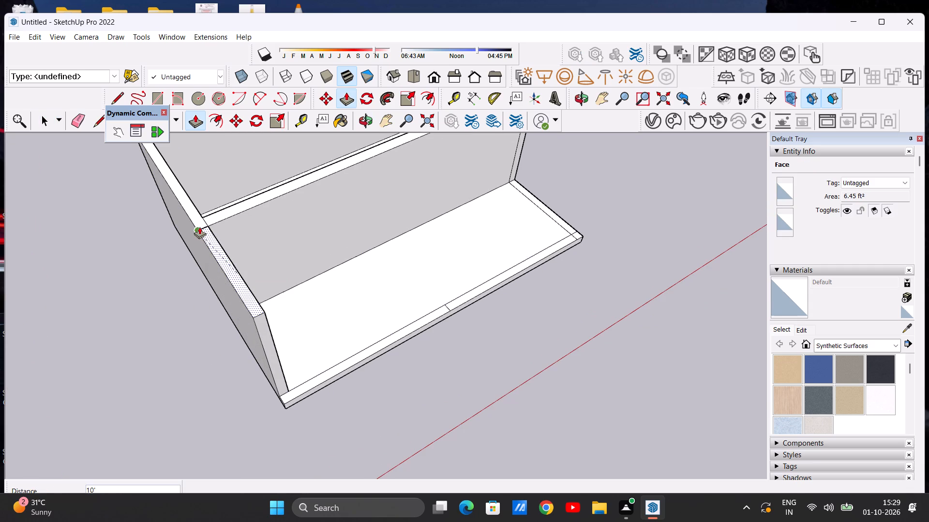
key(space)
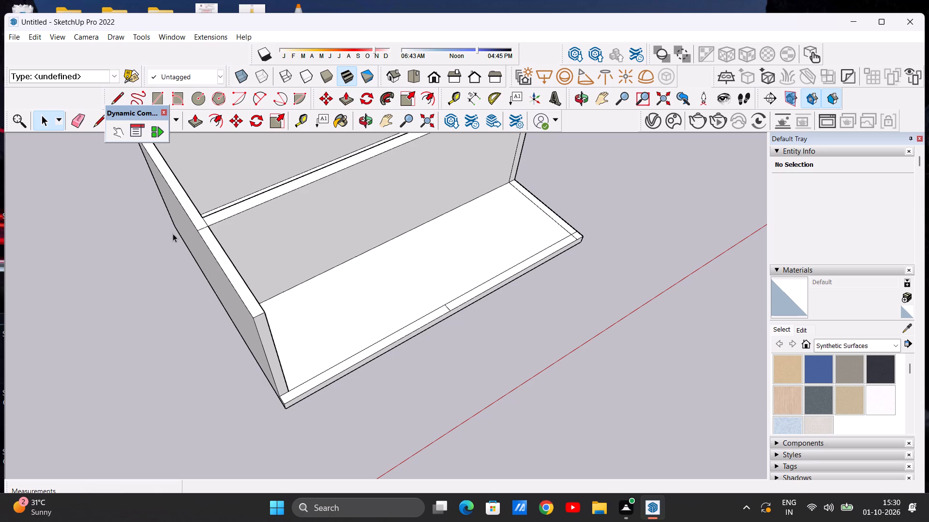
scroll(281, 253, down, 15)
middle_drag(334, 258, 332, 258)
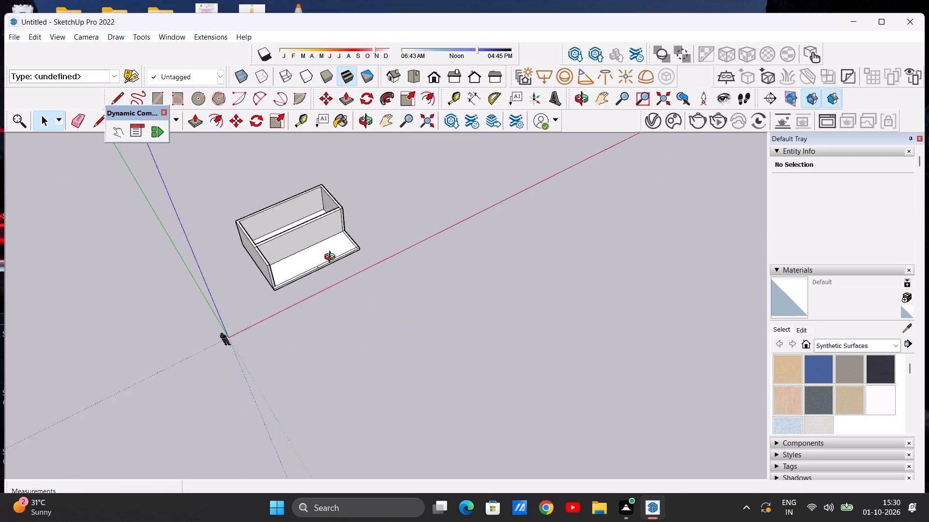
Examine the raised walls and the open front edge of the slab from above and in Front view.
middle_drag(332, 258, 229, 217)
scroll(375, 219, up, 10)
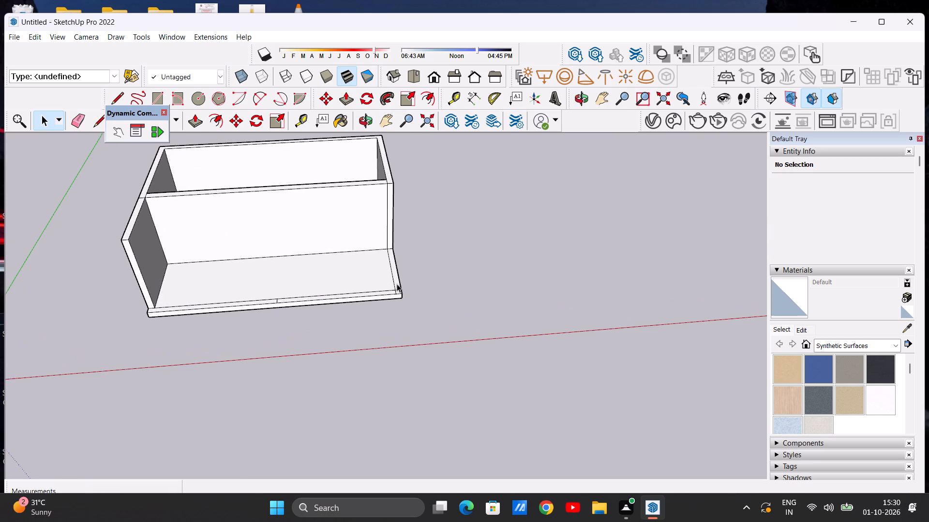
middle_drag(372, 312, 378, 231)
scroll(238, 216, up, 4)
middle_drag(216, 269, 210, 369)
middle_click(209, 374)
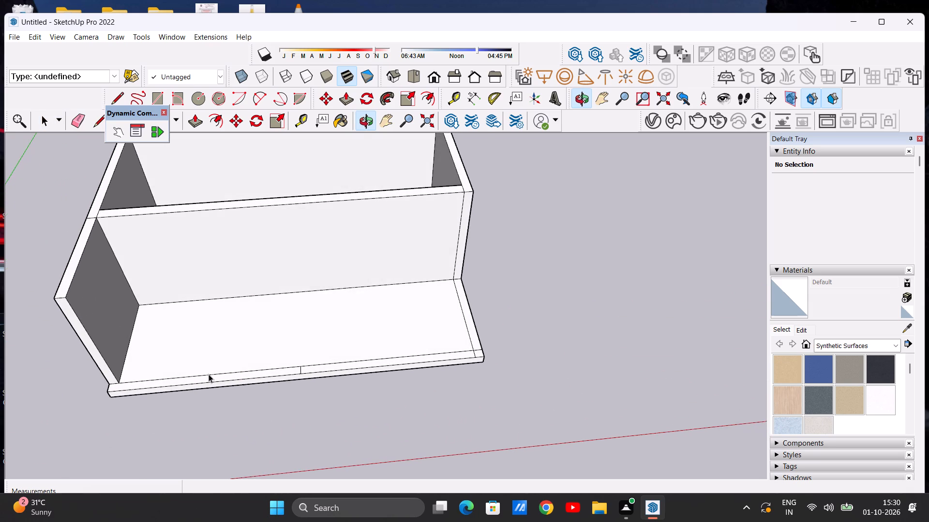
scroll(176, 374, up, 1)
scroll(279, 288, down, 2)
middle_drag(275, 345, 272, 303)
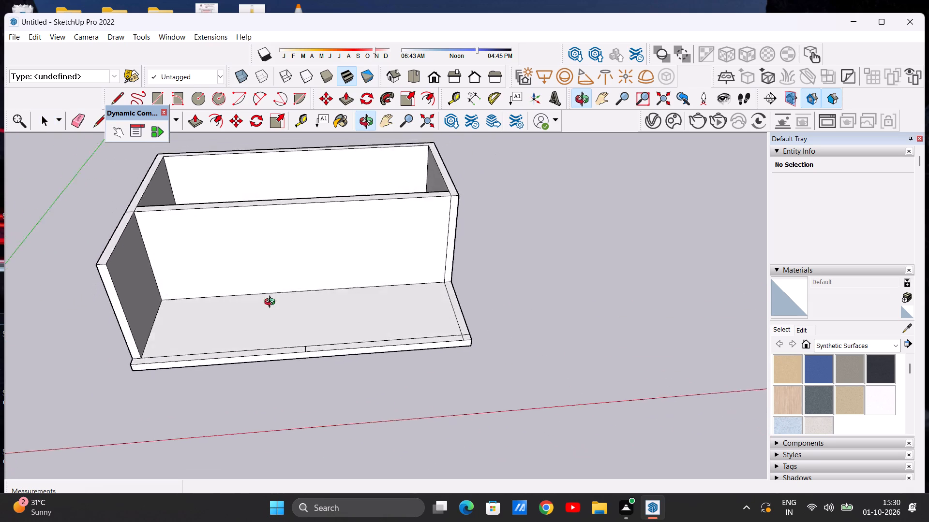
middle_drag(272, 303, 289, 249)
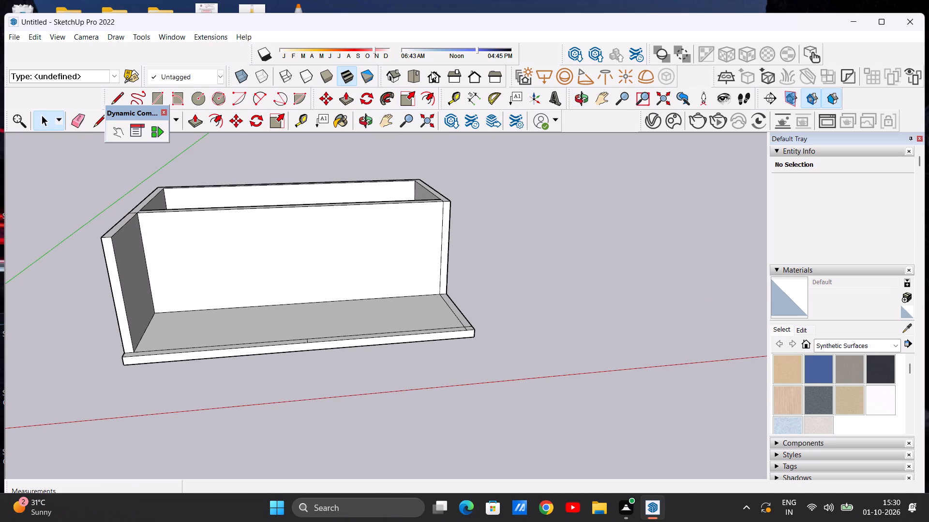
click(431, 72)
scroll(381, 270, up, 2)
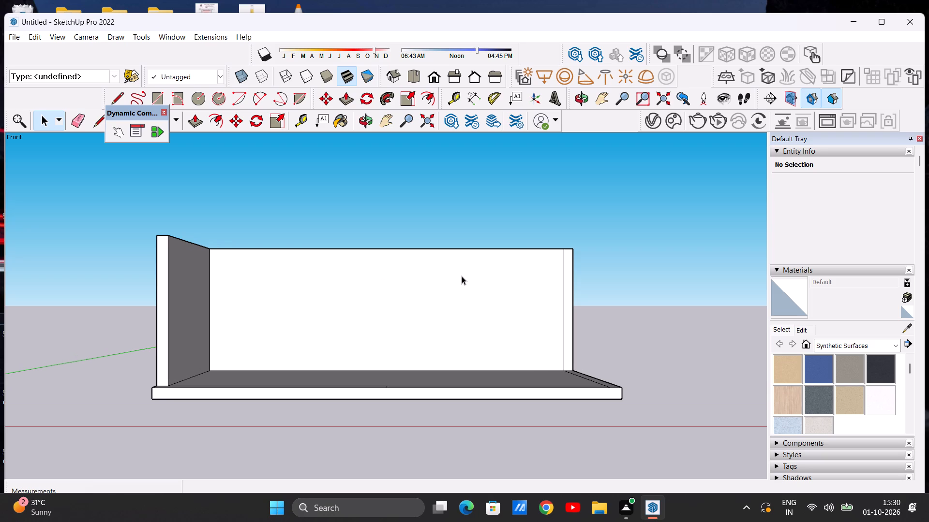
scroll(370, 255, down, 2)
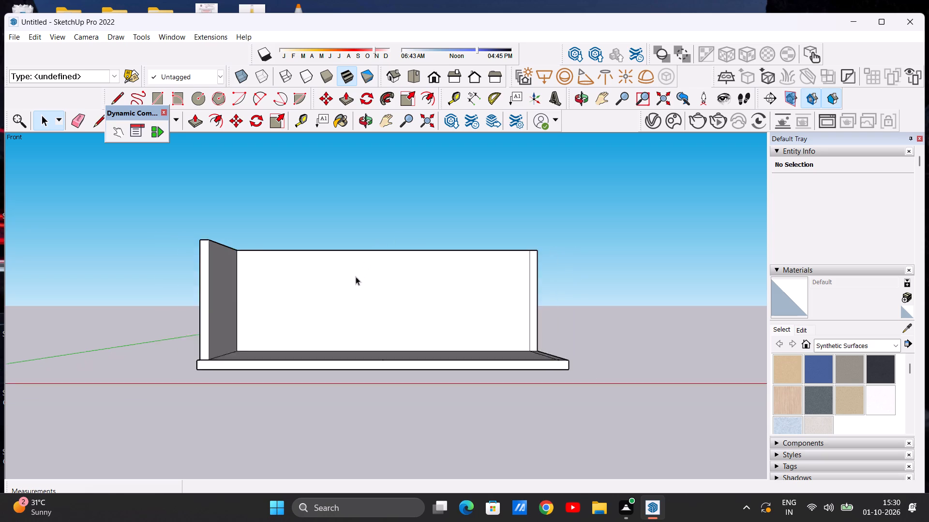
scroll(356, 276, down, 1)
Push/Pull the left half of the front border strip up 10', level with the existing left side wall.
middle_drag(333, 311, 339, 406)
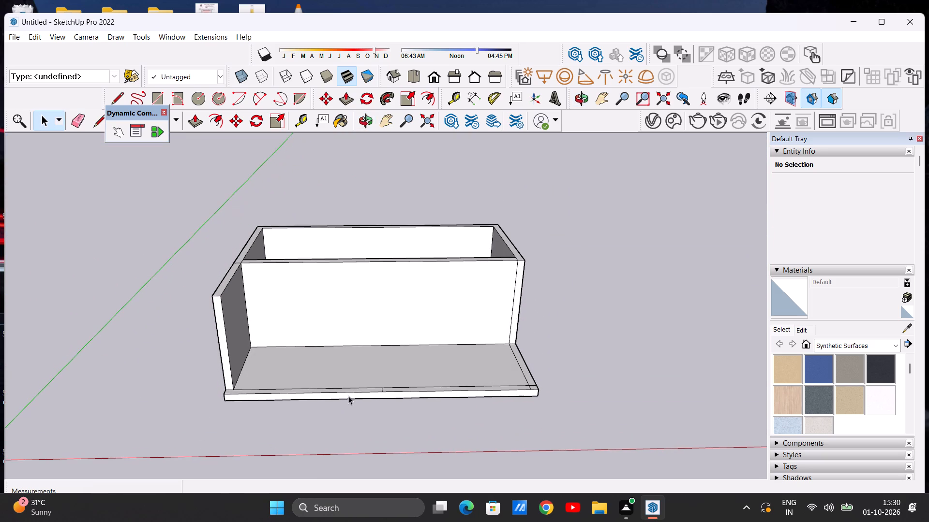
scroll(348, 388, up, 5)
middle_drag(344, 407, 342, 438)
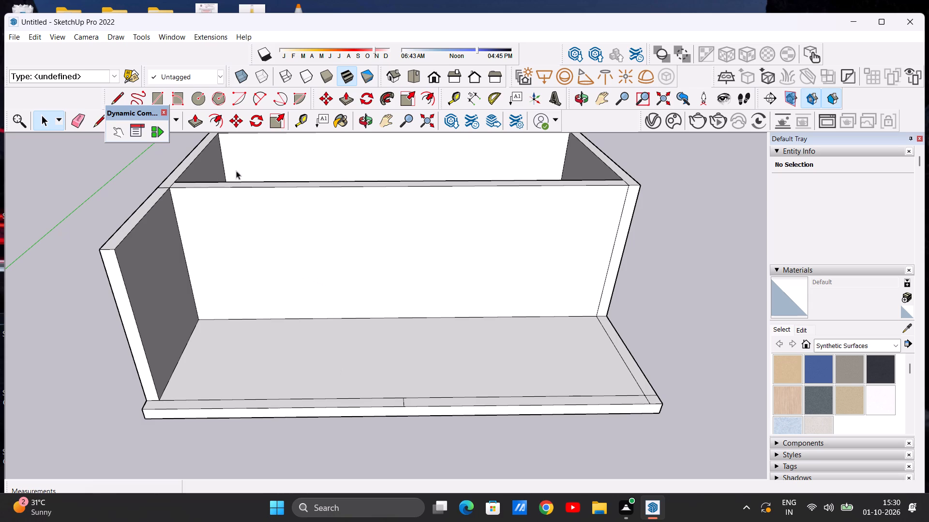
middle_drag(391, 363, 388, 407)
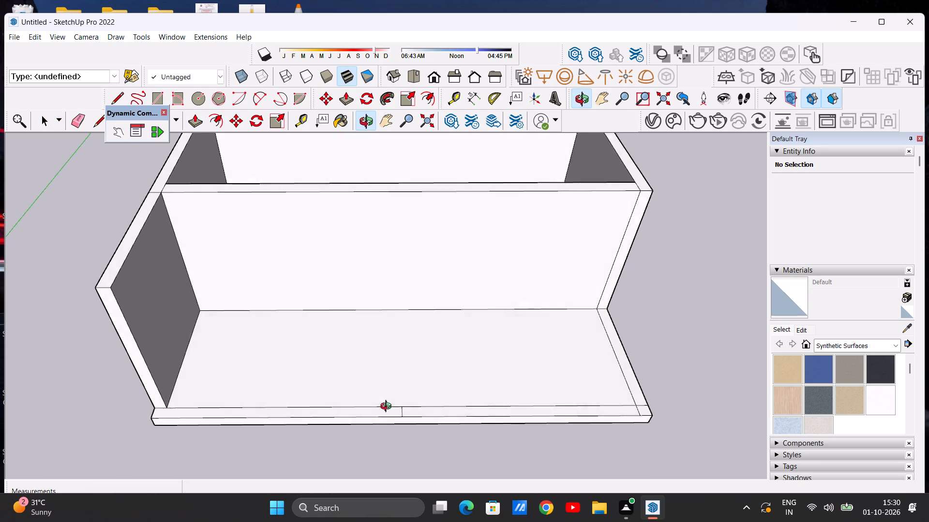
middle_drag(388, 407, 386, 418)
scroll(388, 417, up, 3)
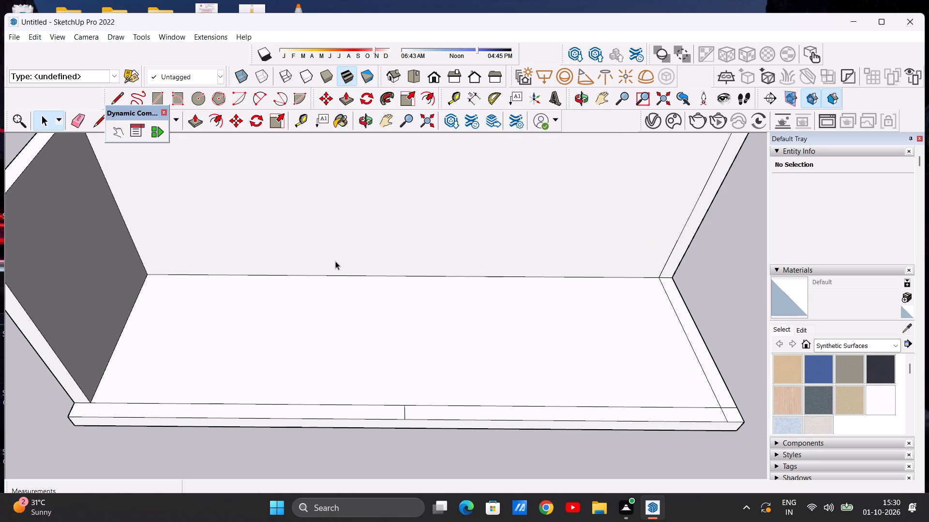
key(p)
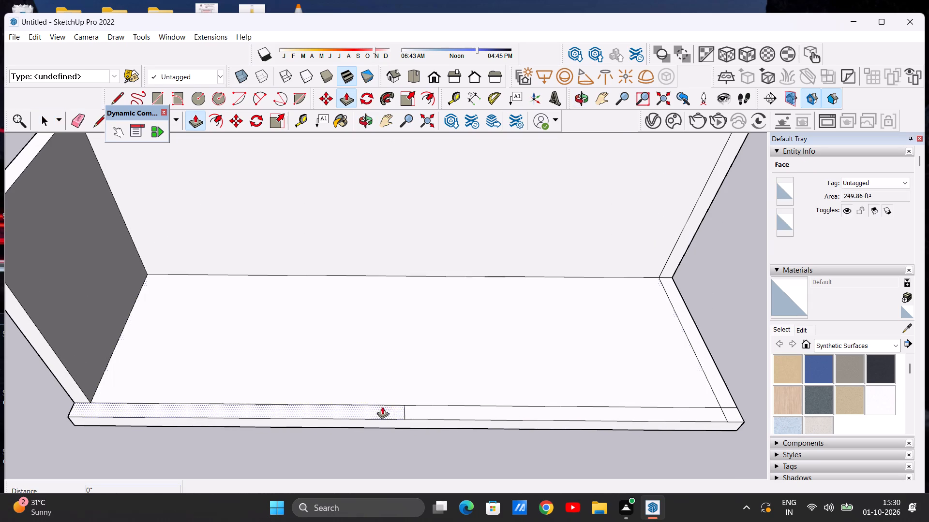
click(396, 407)
scroll(403, 294, down, 8)
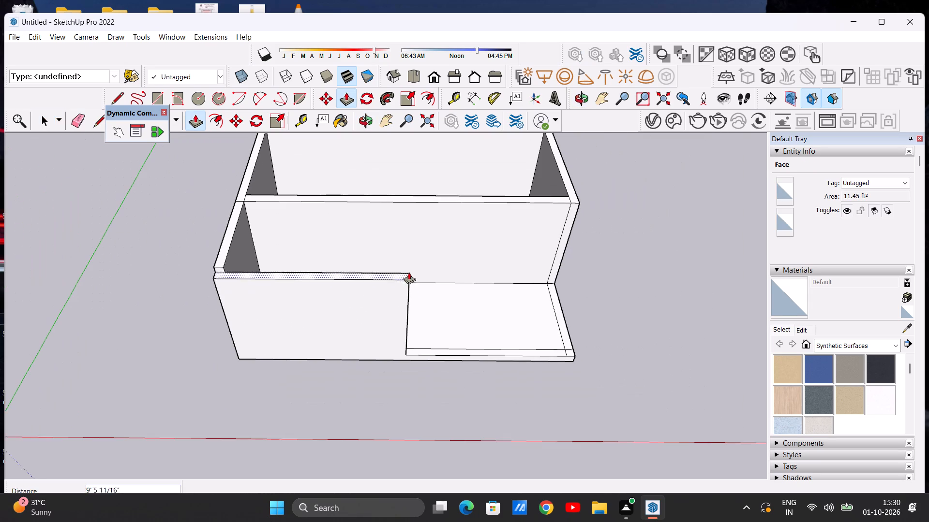
click(218, 263)
key(space)
Examine the front wall and the exposed part of the cross wall from above and in Front view.
scroll(232, 295, down, 7)
middle_drag(251, 321, 259, 240)
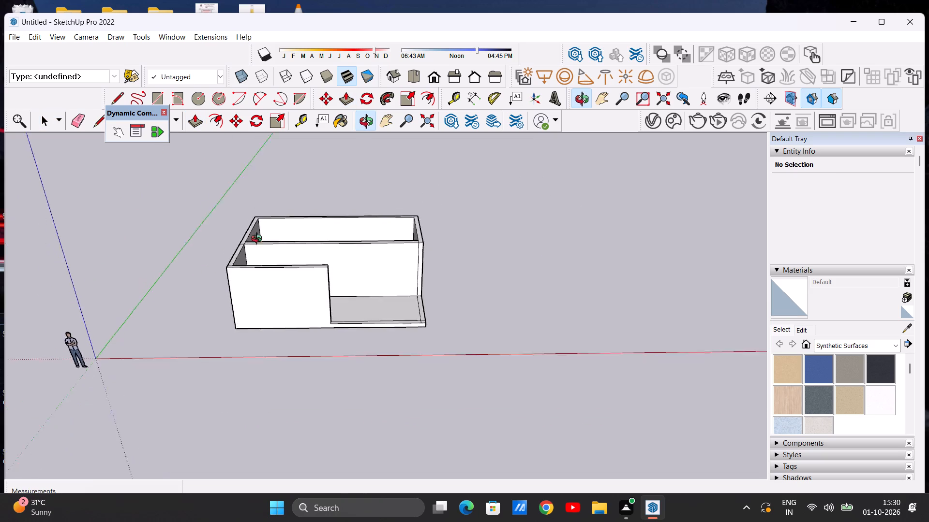
middle_drag(259, 240, 272, 204)
middle_drag(286, 295, 277, 265)
scroll(318, 276, up, 4)
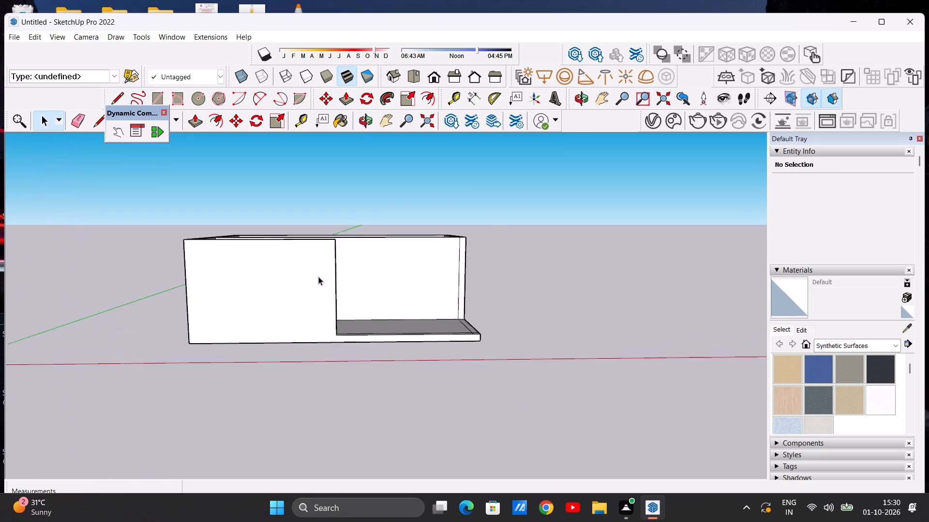
scroll(318, 276, up, 5)
scroll(325, 285, down, 7)
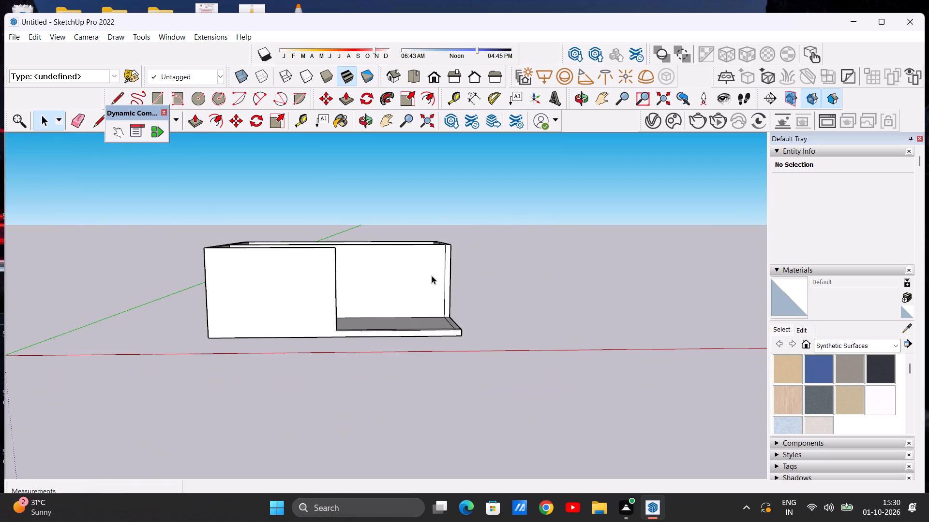
scroll(406, 276, up, 4)
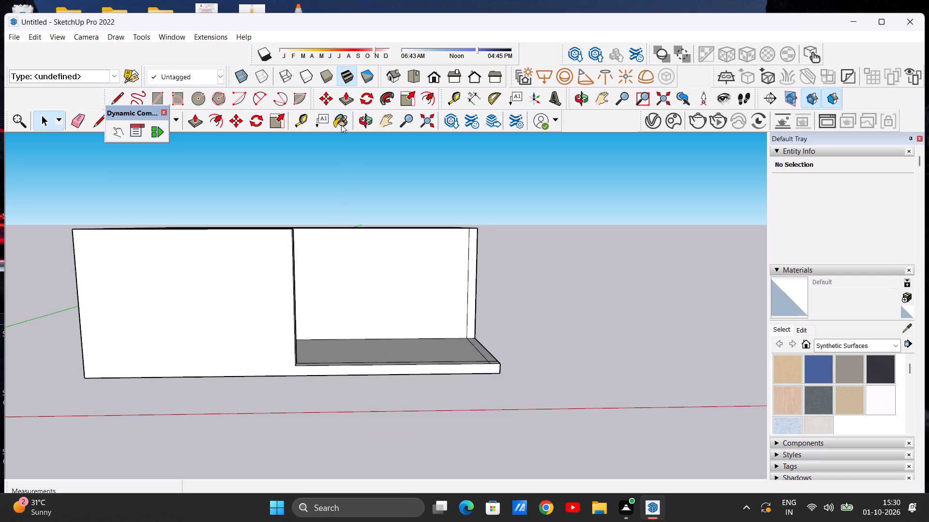
click(433, 77)
scroll(552, 242, up, 2)
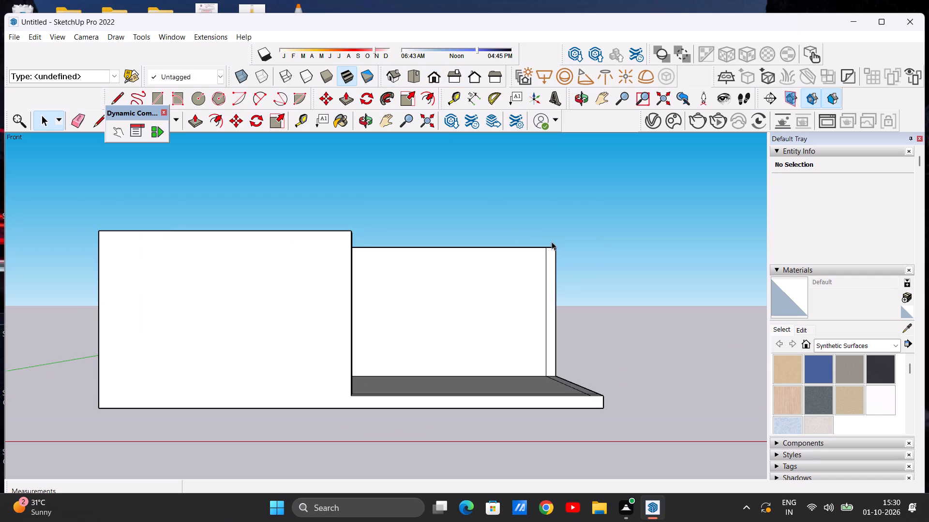
scroll(467, 264, down, 1)
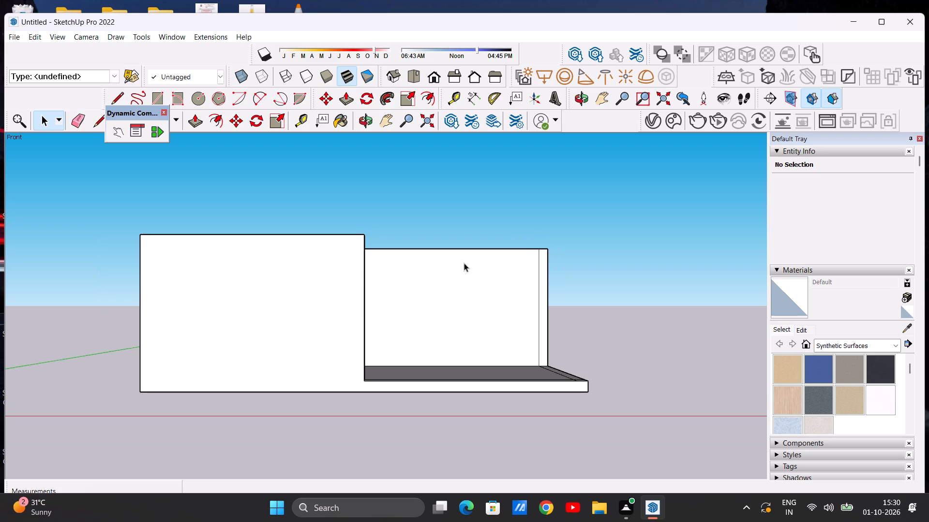
middle_drag(481, 314, 460, 388)
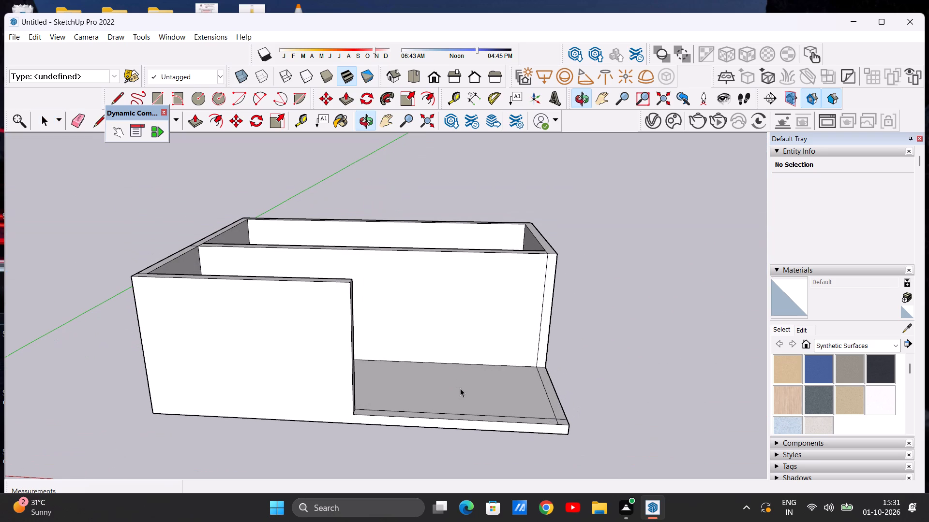
scroll(461, 379, down, 1)
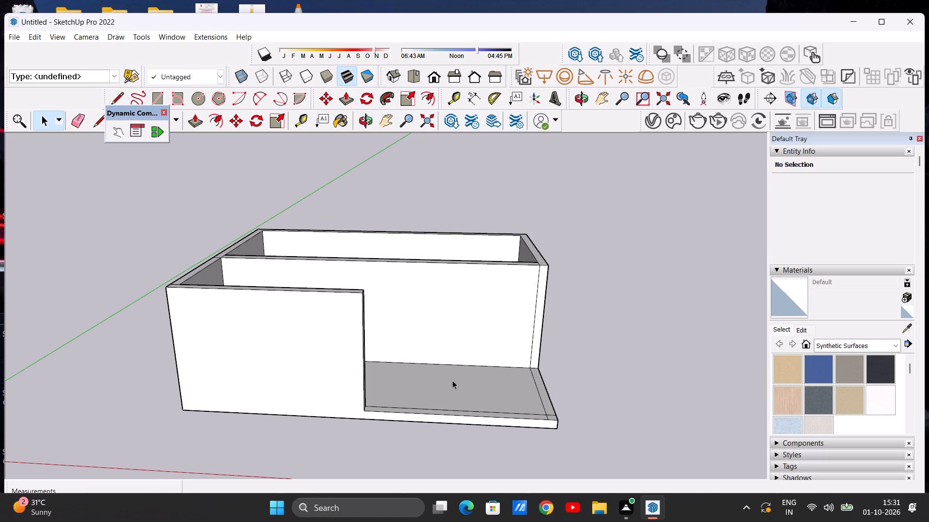
scroll(481, 355, down, 2)
middle_drag(448, 380, 448, 307)
middle_drag(449, 309, 459, 318)
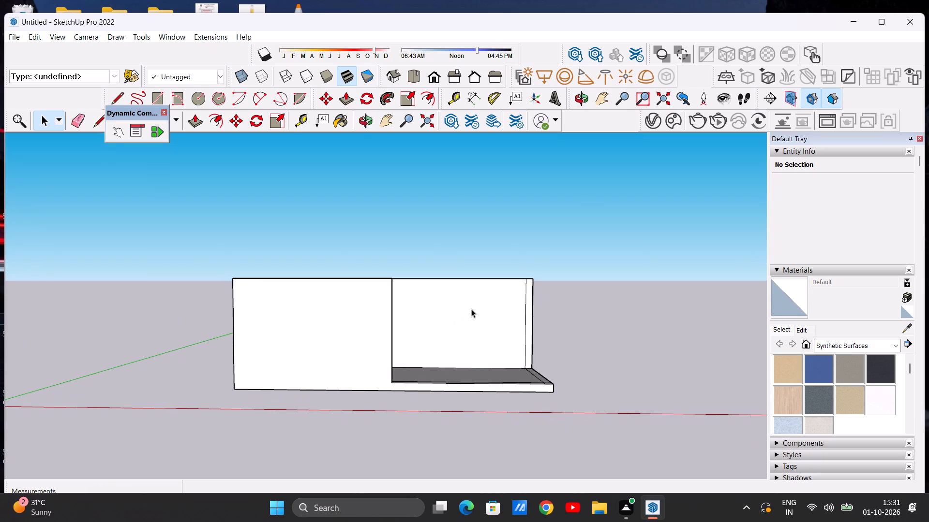
scroll(471, 309, up, 2)
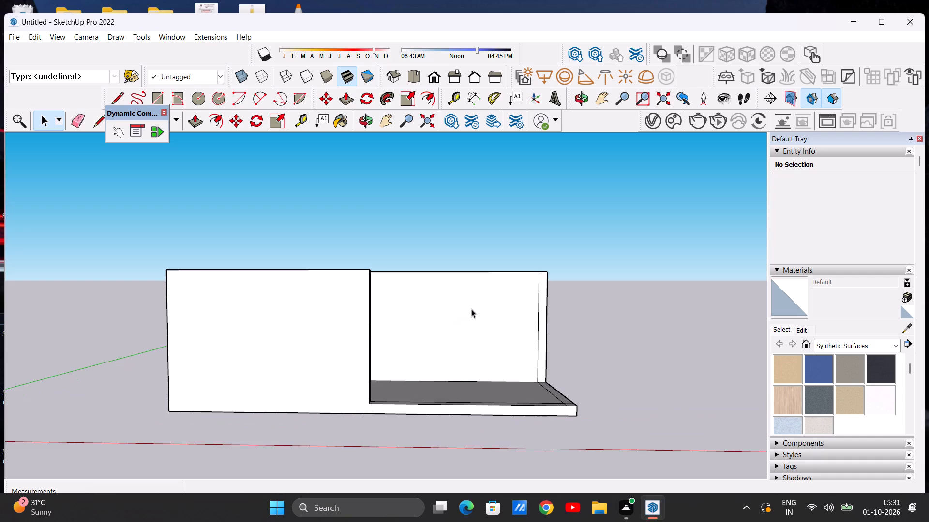
scroll(471, 308, up, 4)
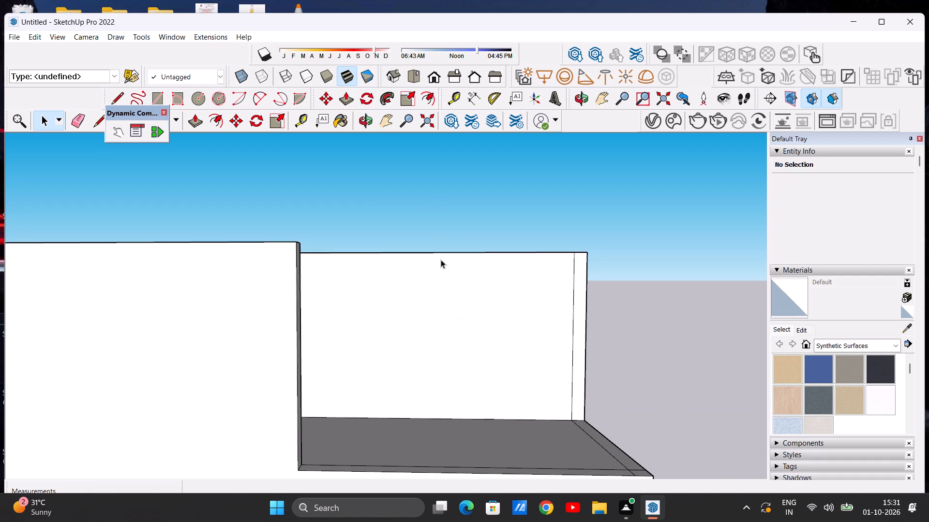
Draw a door rectangle about 4' 7" wide and 8' 8" high on the exposed cross wall, its base on the floor edge.
click(434, 78)
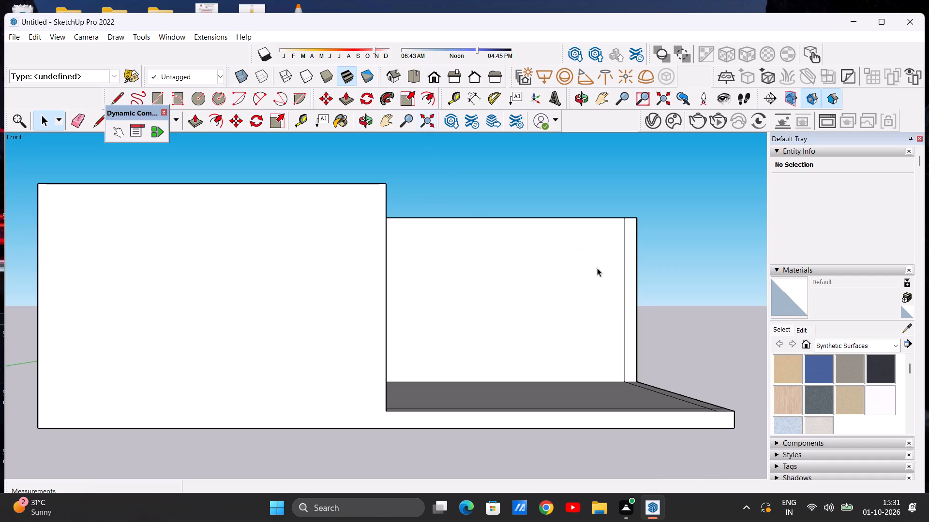
scroll(610, 257, up, 2)
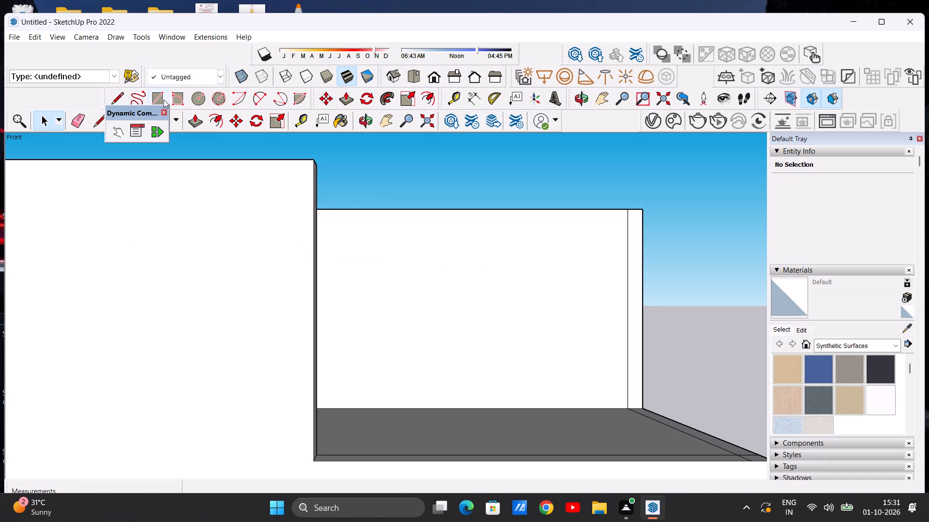
click(160, 98)
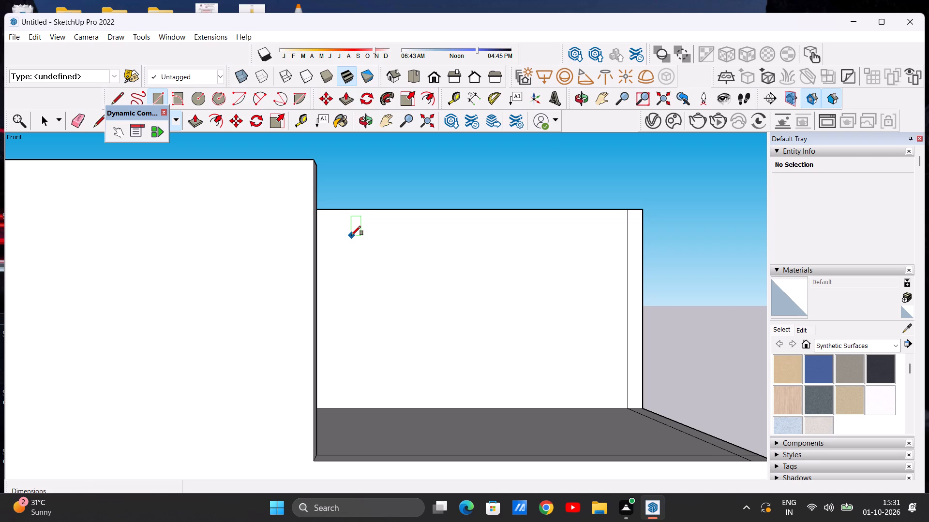
click(345, 235)
click(435, 406)
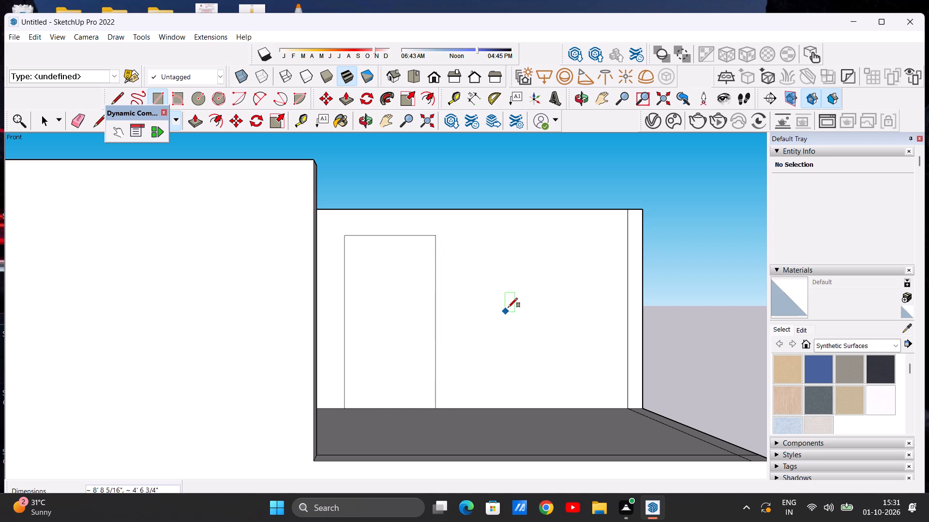
Draw a window rectangle about 5' 8" wide and 4' 11" high on the cross wall, to the right of the door outline.
click(484, 254)
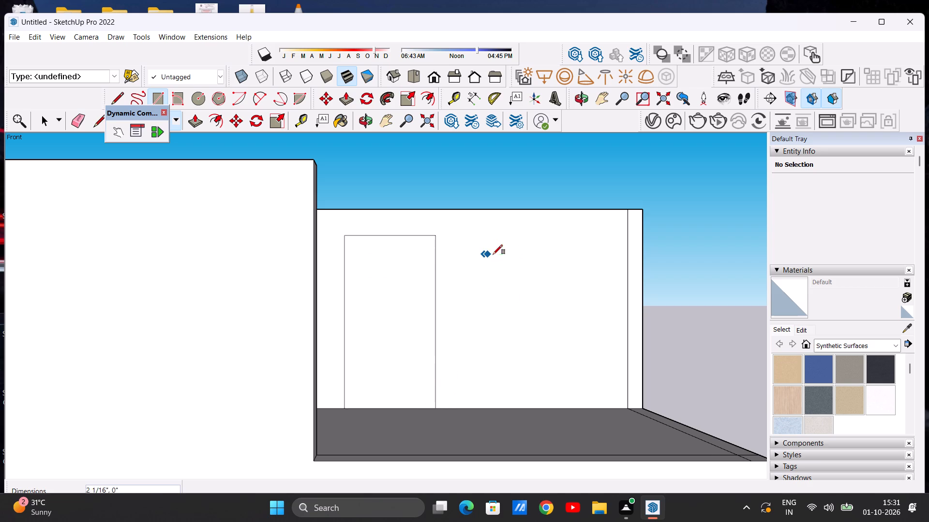
click(597, 351)
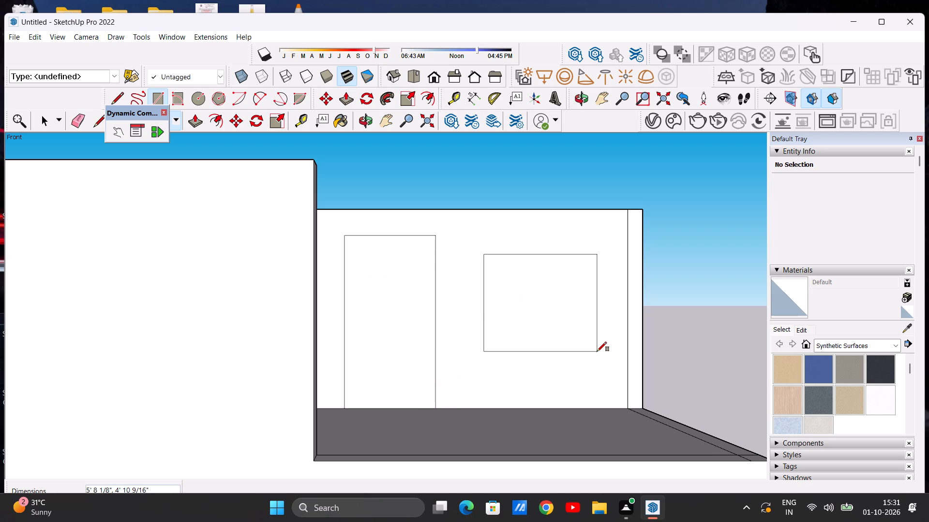
key(space)
Push/Pull the door rectangle back about 11 5/8" to the cross wall's rear edge to cut the doorway.
scroll(425, 283, down, 4)
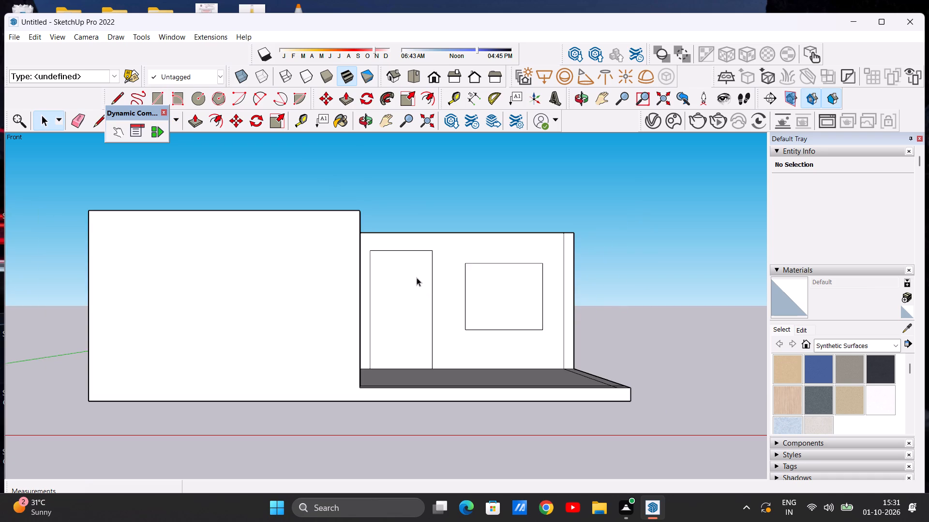
scroll(417, 277, up, 3)
middle_drag(473, 257, 337, 310)
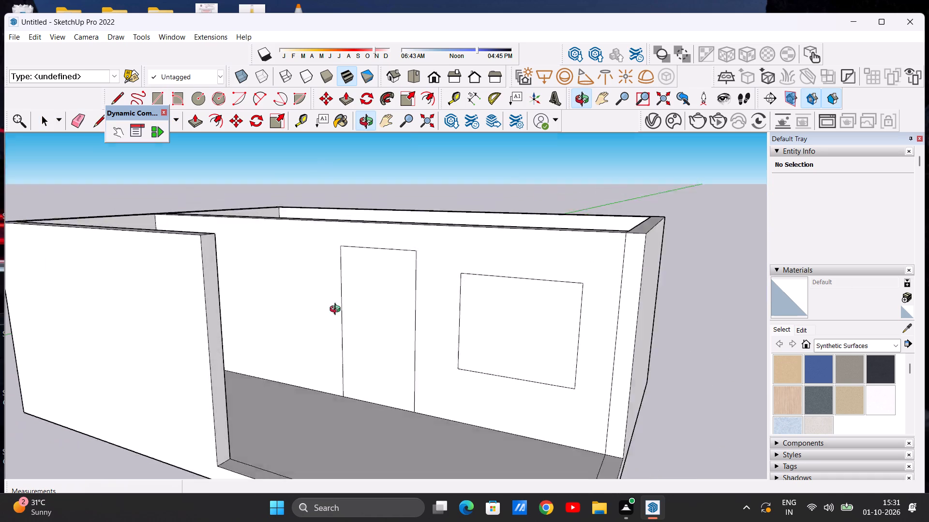
middle_drag(337, 310, 287, 401)
scroll(399, 316, up, 3)
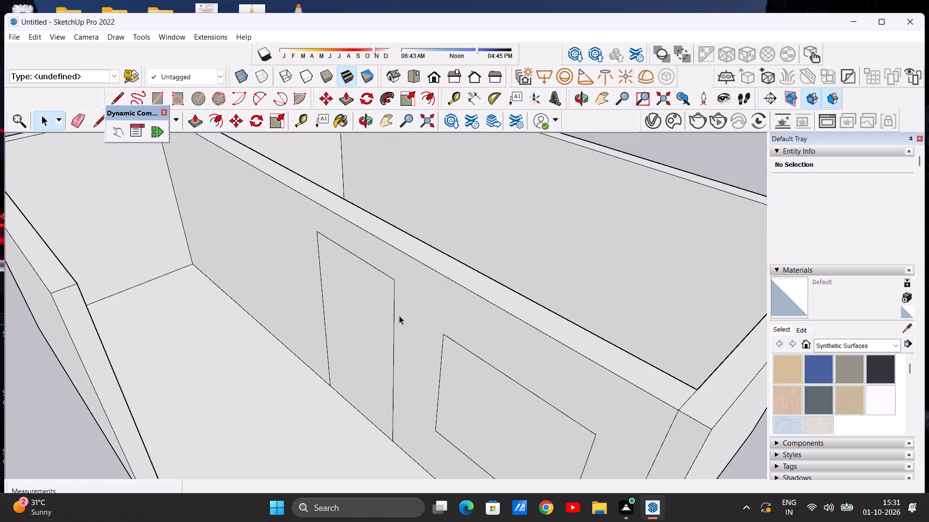
key(p)
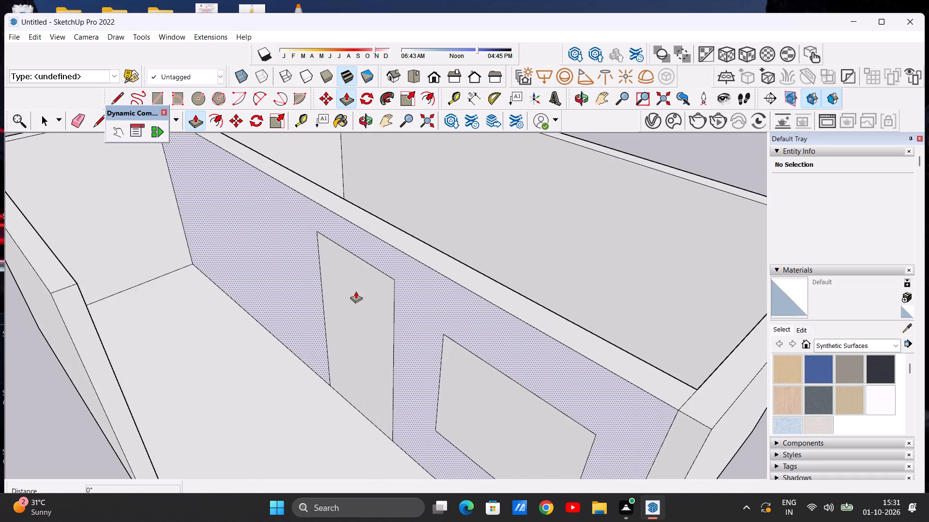
click(356, 291)
click(405, 231)
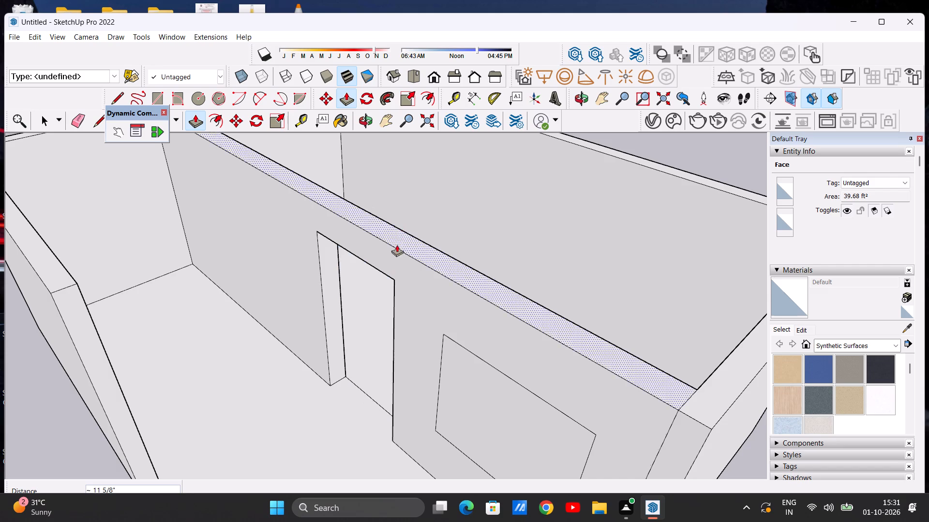
Push/Pull the window rectangle back about 11 5/8" to the cross wall's rear edge to cut the window opening.
scroll(382, 279, down, 4)
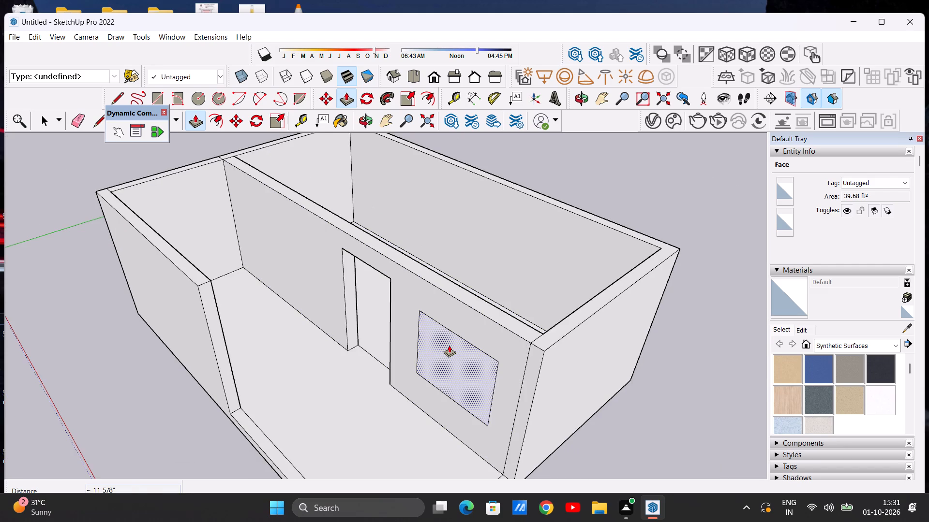
click(449, 345)
click(480, 303)
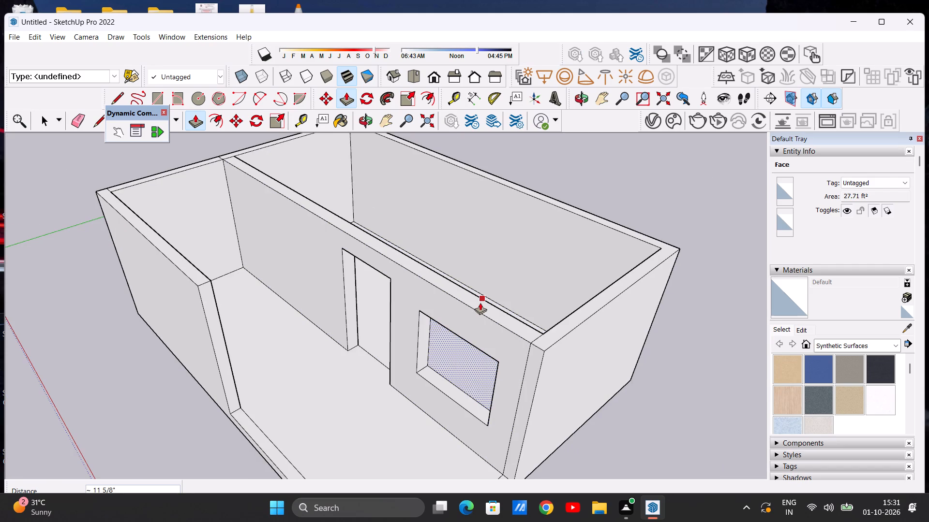
key(space)
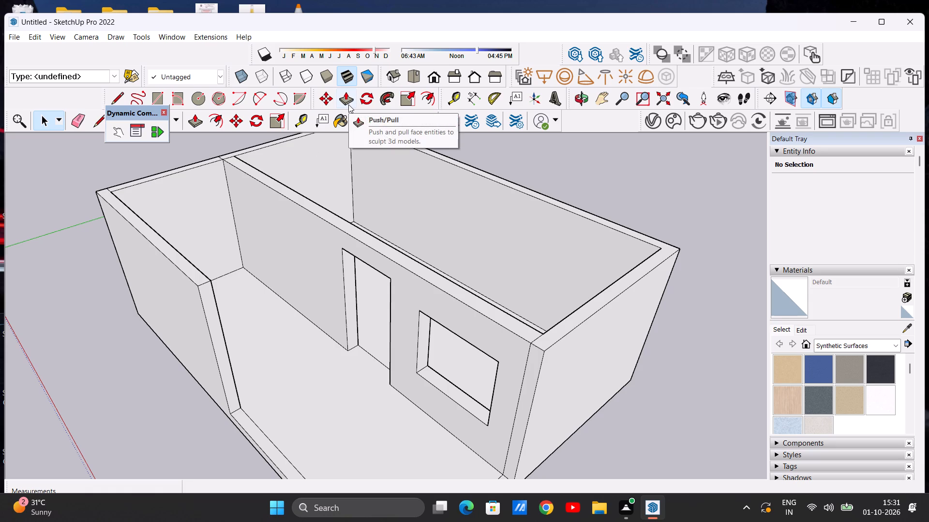
Examine the door and window openings in the cross wall from the front, at a distance and close up.
scroll(402, 233, down, 5)
middle_drag(398, 273, 399, 272)
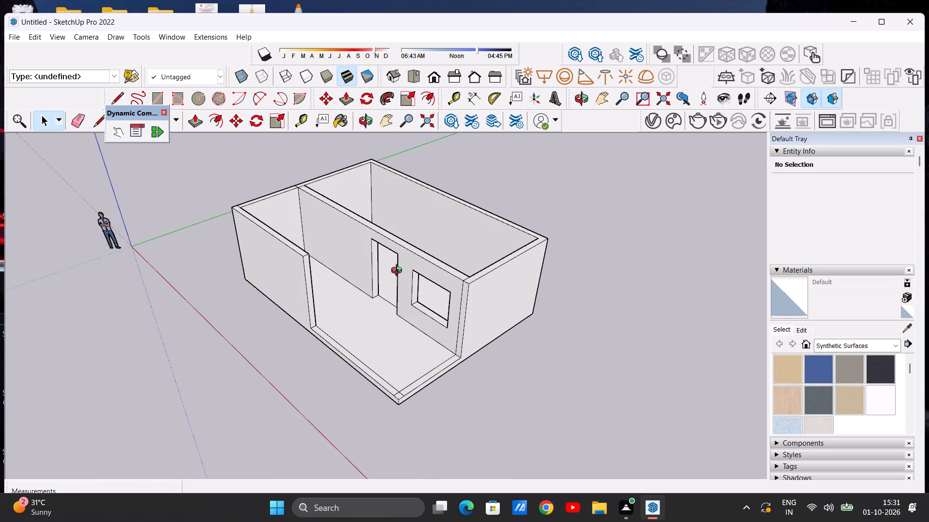
middle_drag(399, 272, 502, 190)
middle_drag(312, 311, 390, 268)
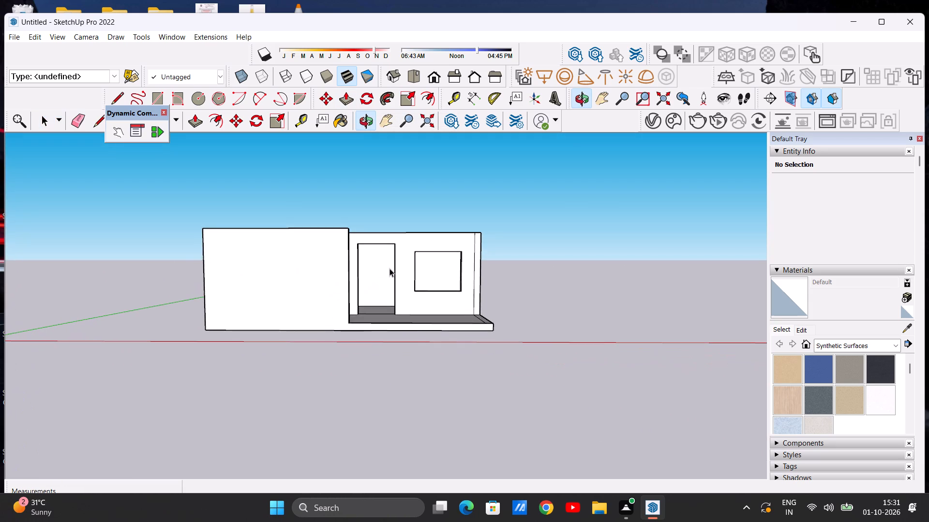
scroll(383, 247, up, 8)
scroll(360, 284, down, 8)
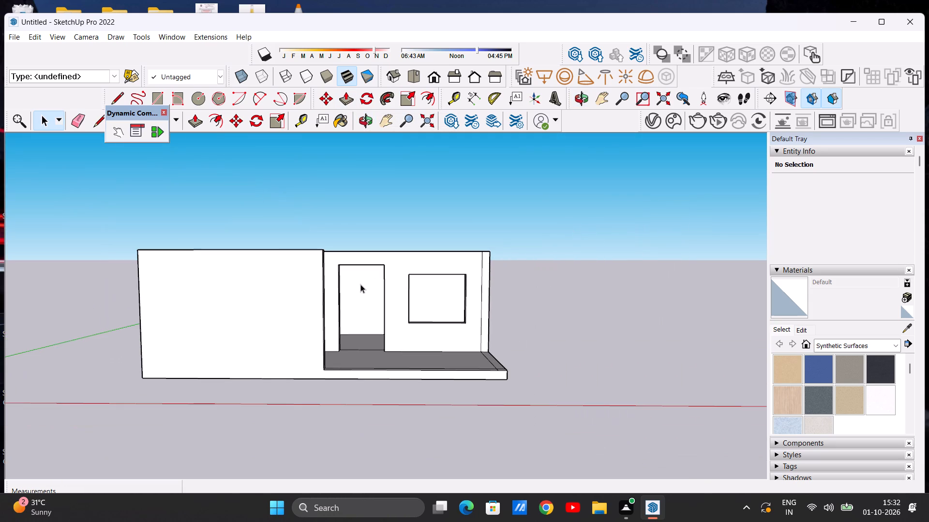
scroll(344, 268, up, 6)
scroll(396, 269, up, 1)
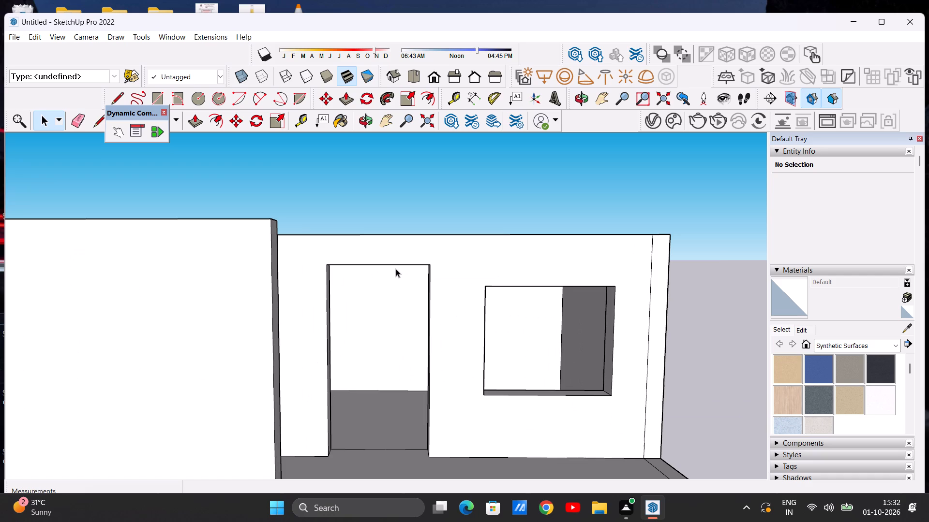
scroll(396, 269, up, 1)
scroll(384, 261, down, 2)
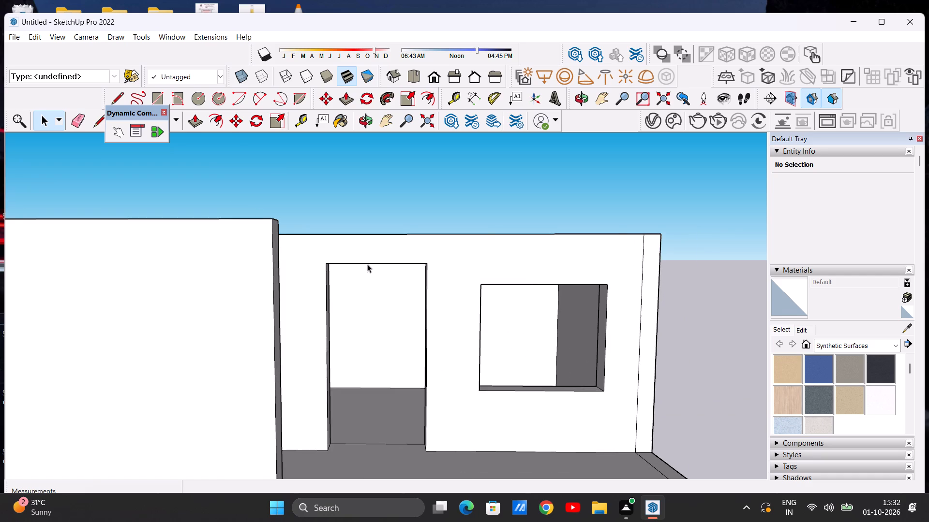
scroll(367, 264, up, 2)
scroll(359, 263, down, 4)
scroll(599, 288, up, 5)
scroll(522, 279, down, 1)
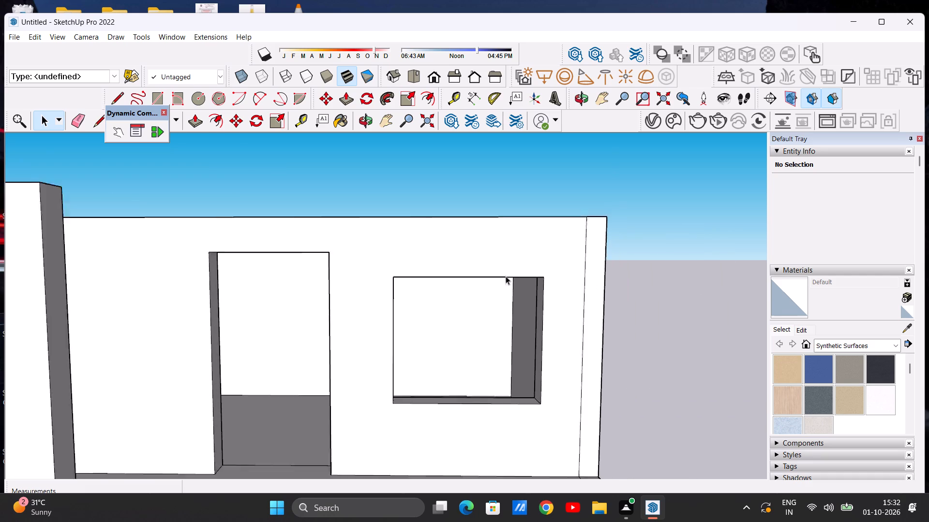
scroll(506, 276, down, 1)
scroll(568, 291, up, 3)
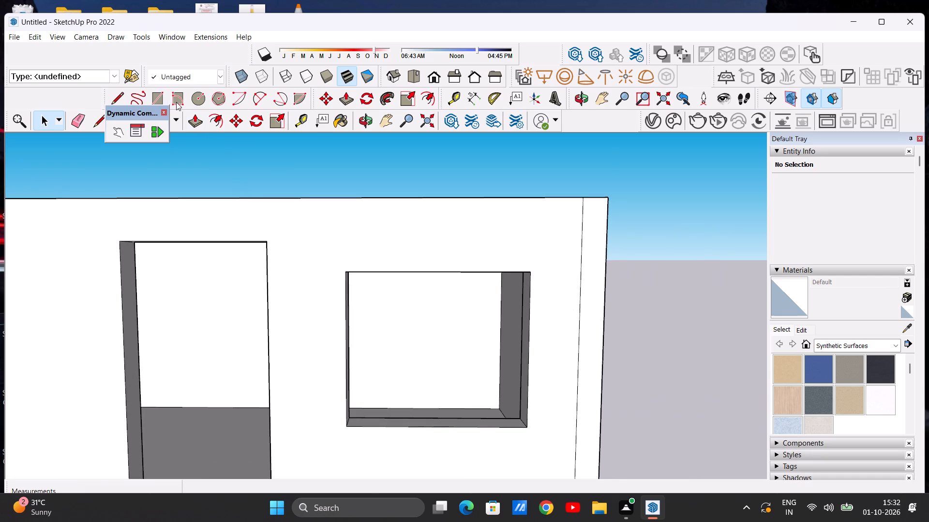
Draw a line corner to corner along the window opening's top front edge to close it with a face.
click(120, 93)
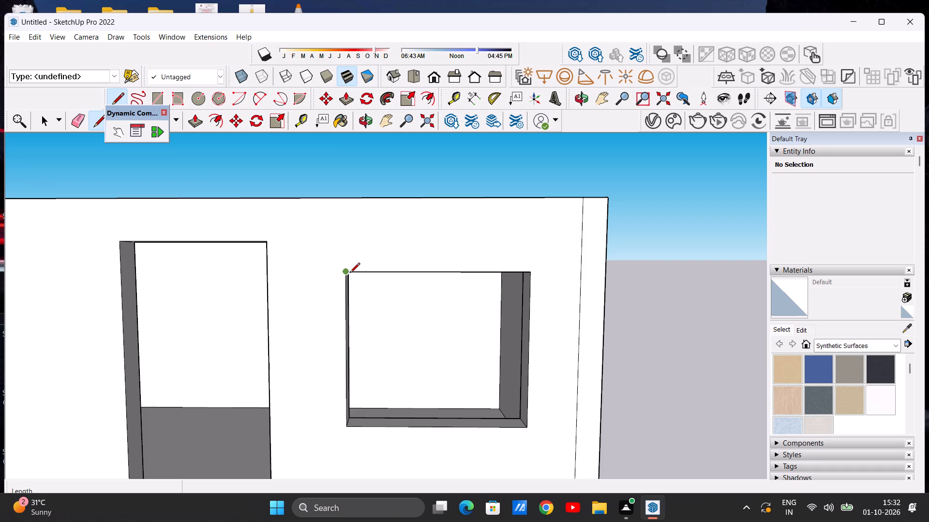
click(349, 274)
click(532, 275)
key(space)
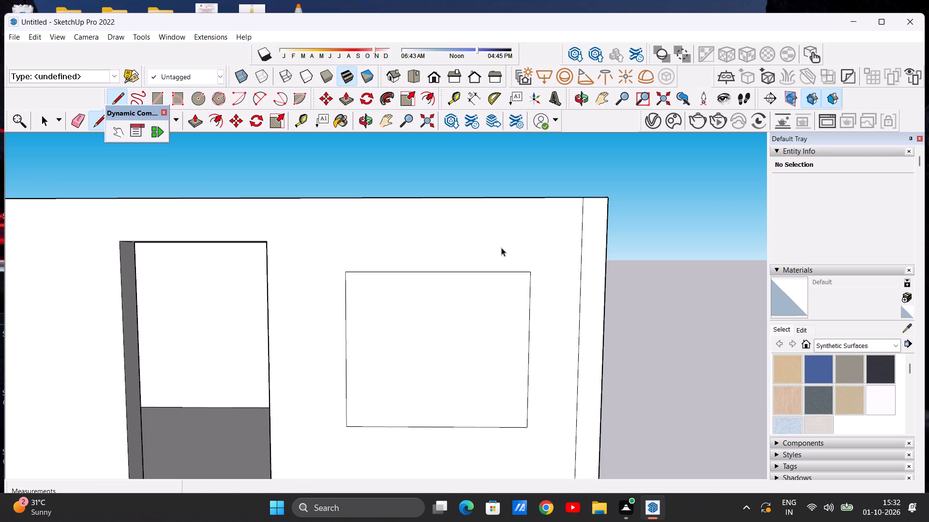
Offset the window face's outline inward about 4 1/2" to form the window frame.
click(213, 119)
click(448, 289)
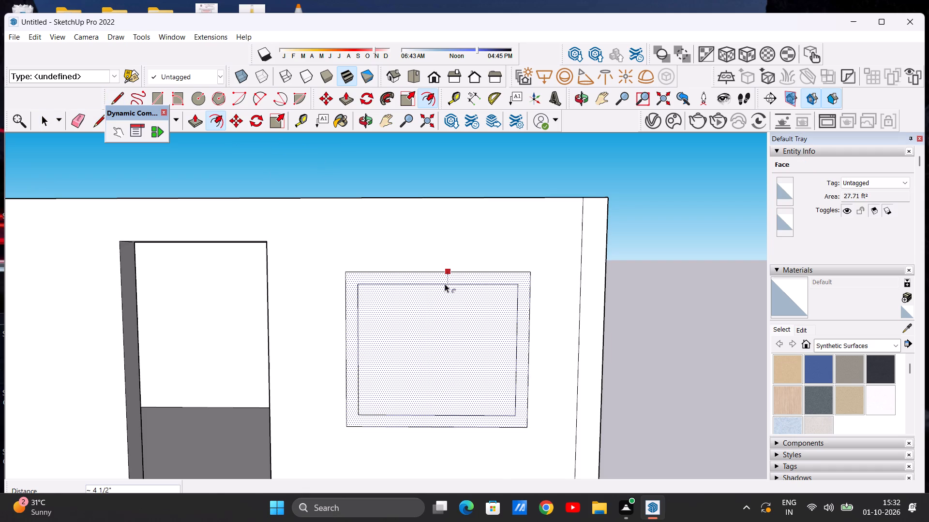
click(445, 284)
key(space)
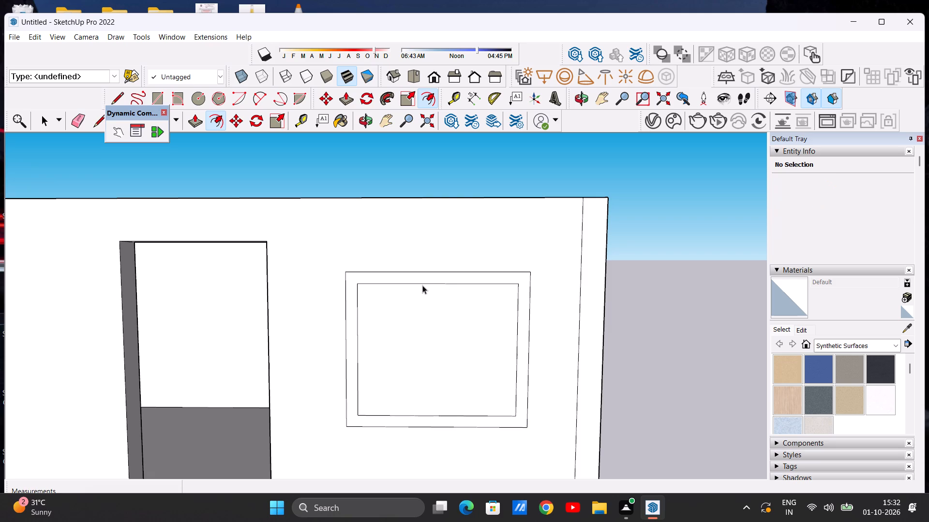
Draw two vertical lines between the inner frame's top and bottom edges to outline a central window mullion.
scroll(435, 278, down, 2)
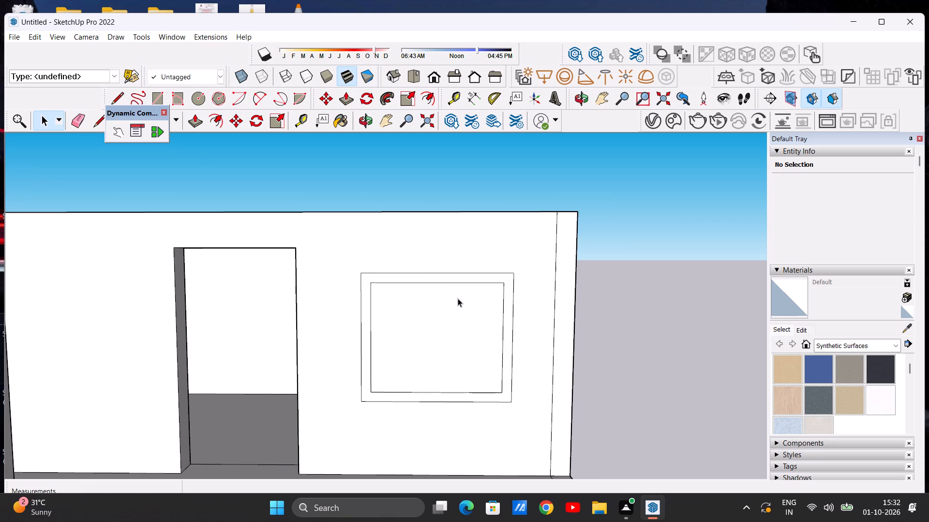
scroll(455, 294, down, 3)
scroll(457, 379, up, 6)
key(l)
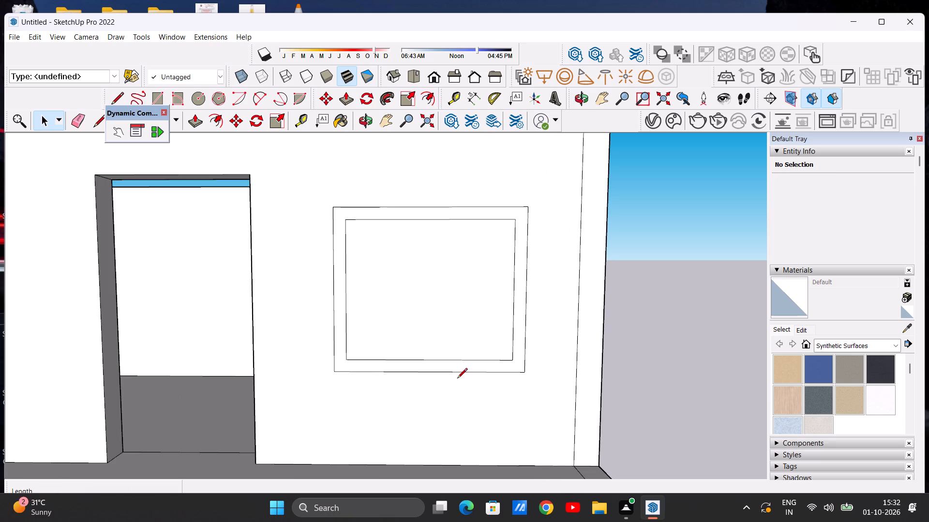
click(418, 218)
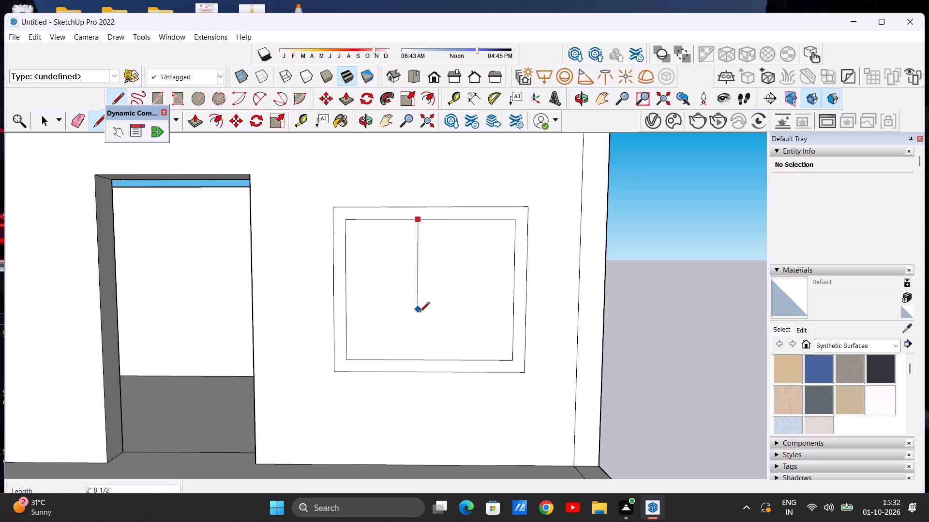
click(422, 360)
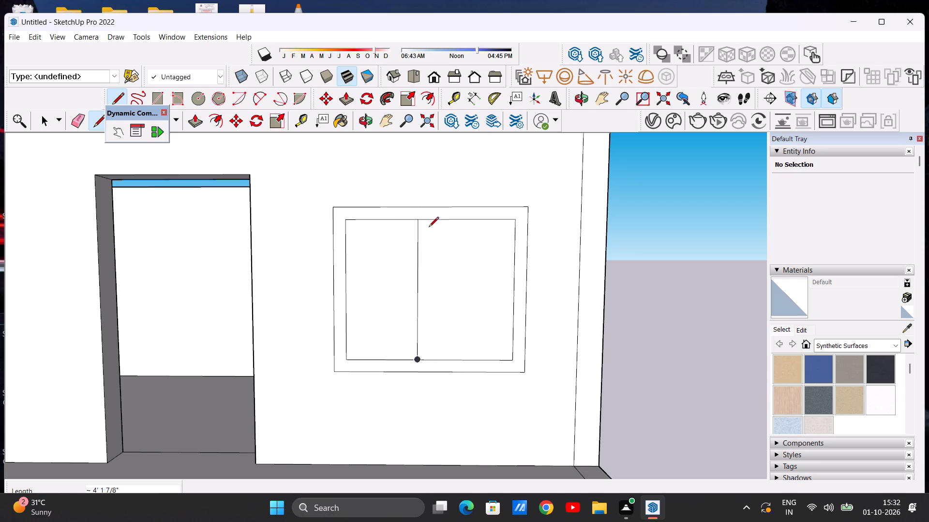
click(440, 223)
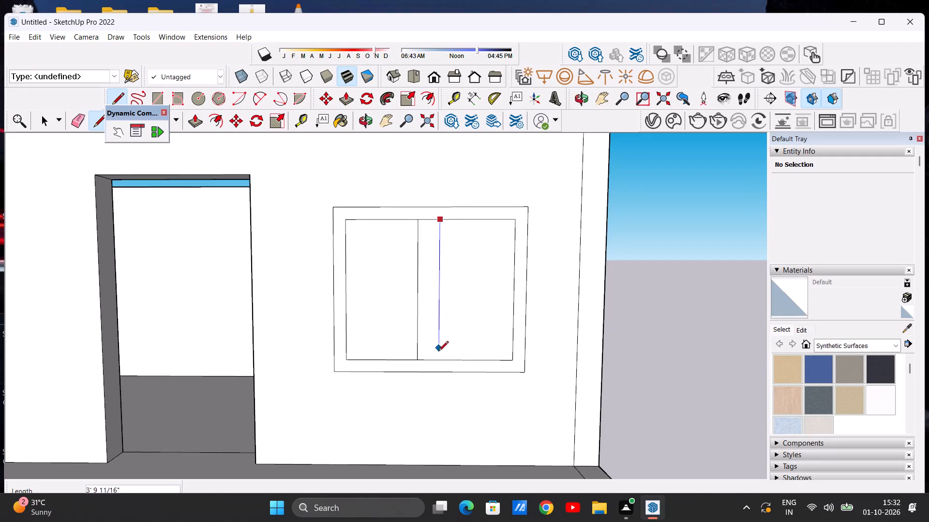
click(439, 362)
key(space)
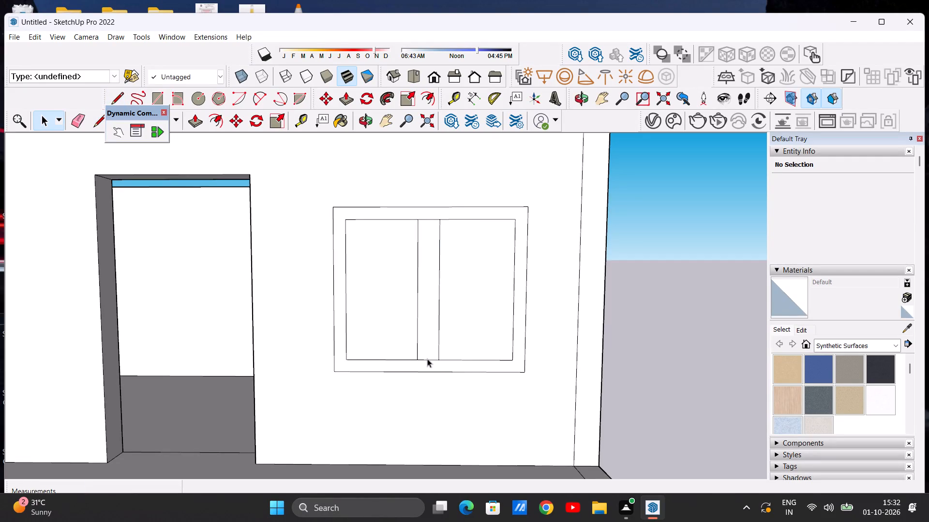
Draw a line about 4' 7" long across the doorway's front threshold, corner to corner, to close it with a face.
scroll(399, 317, down, 9)
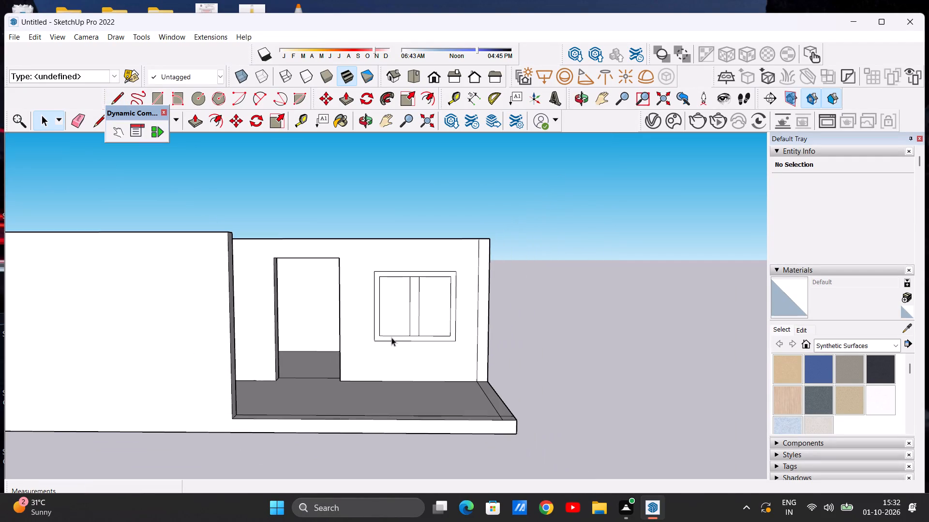
scroll(391, 344, up, 7)
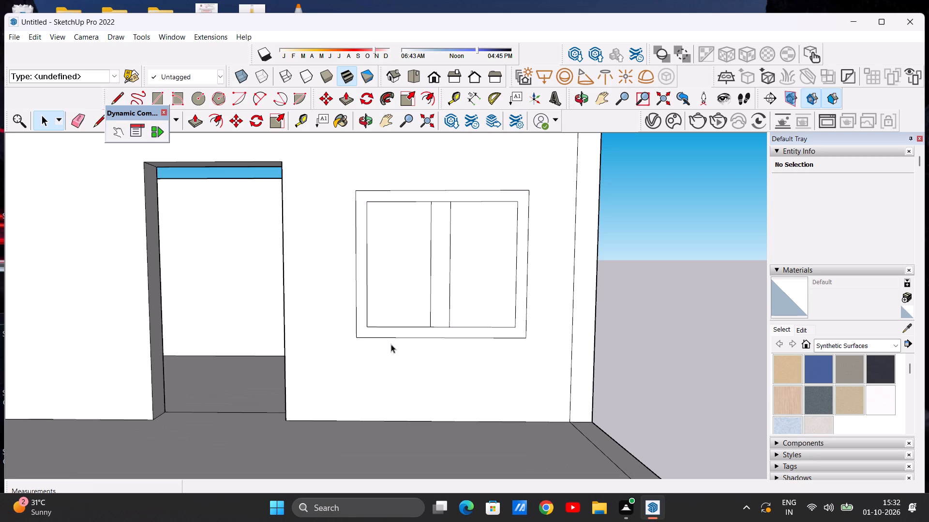
scroll(469, 305, down, 5)
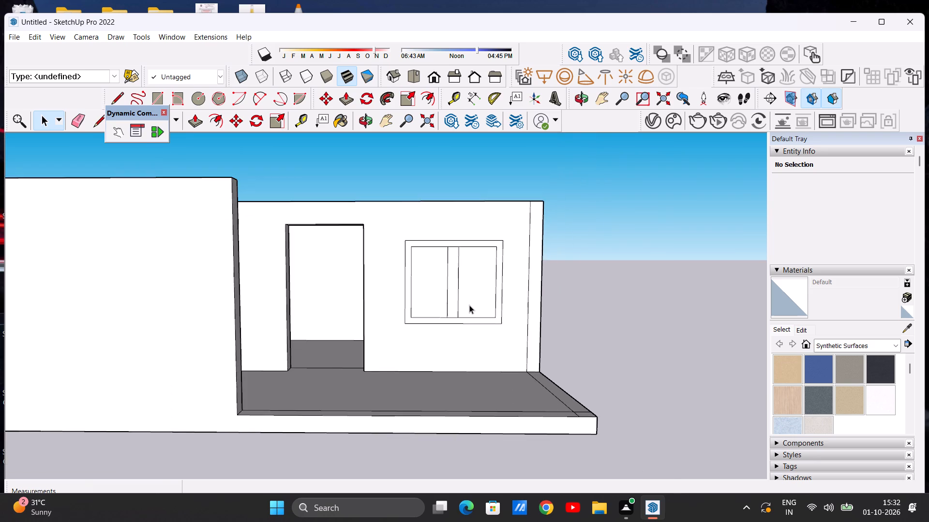
scroll(469, 305, down, 5)
scroll(421, 295, up, 2)
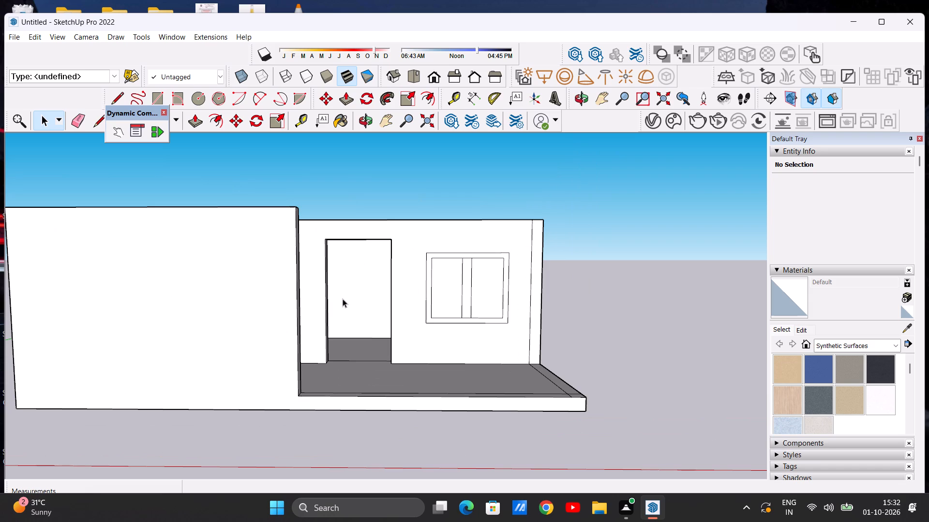
scroll(343, 299, up, 2)
middle_drag(379, 359, 377, 395)
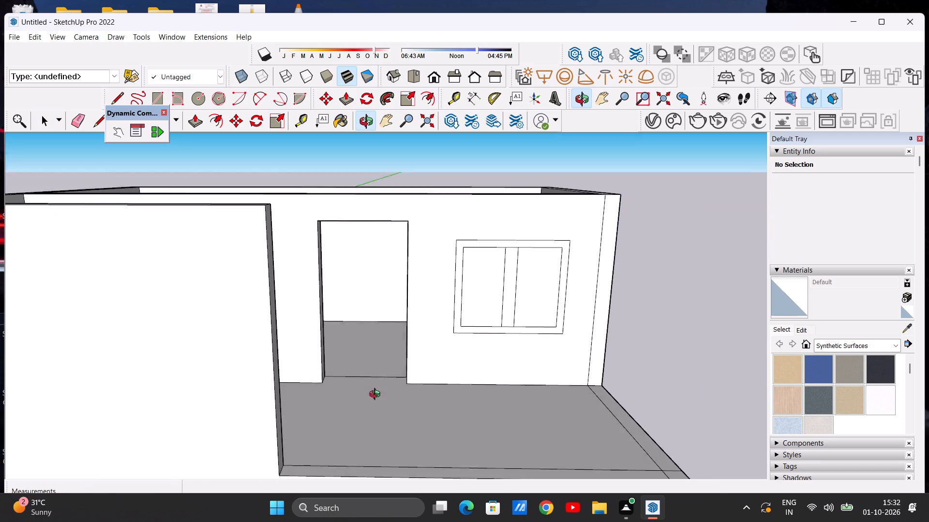
middle_drag(377, 395, 378, 414)
scroll(394, 393, up, 2)
key(l)
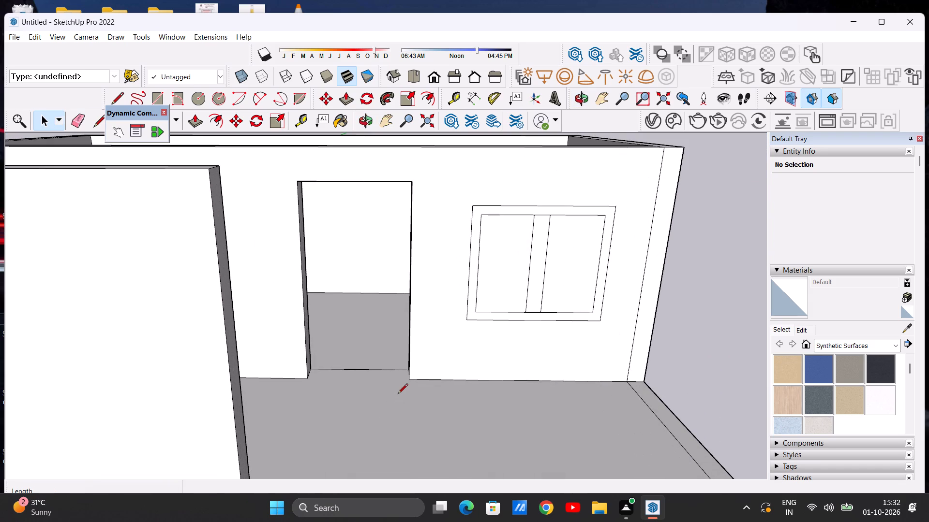
scroll(394, 402, up, 2)
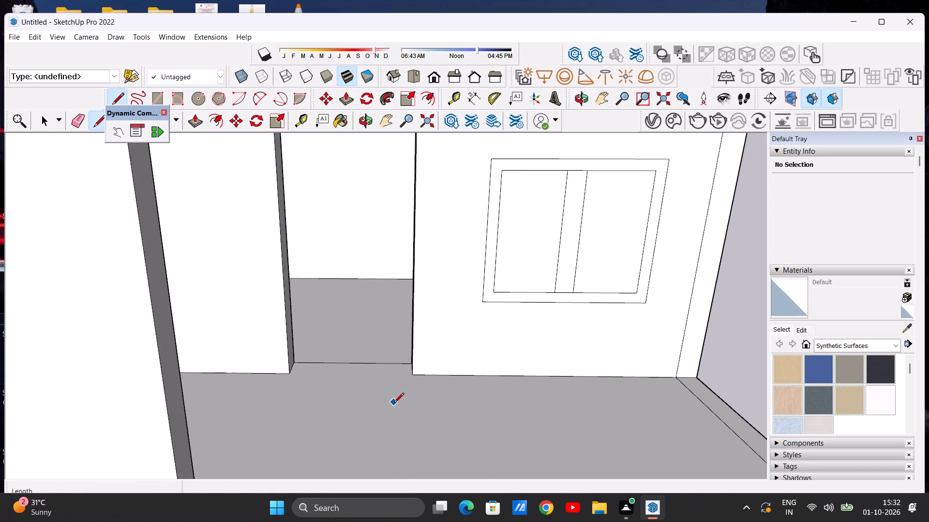
scroll(394, 404, up, 4)
click(244, 358)
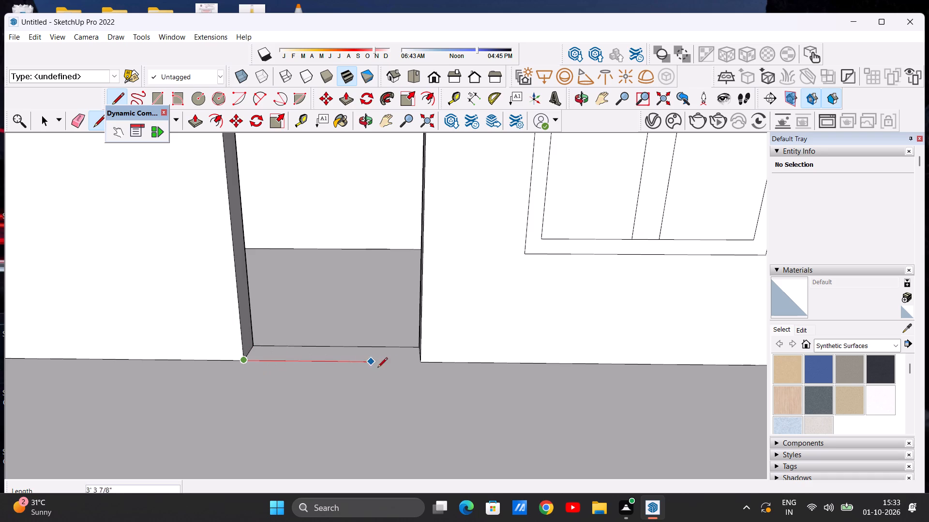
click(424, 365)
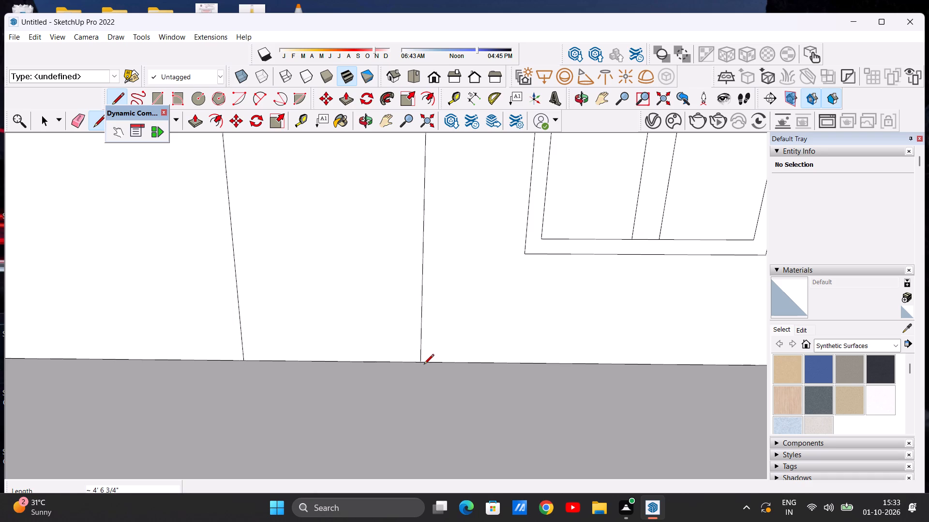
key(space)
Offset the door face's outline inward about 5 7/8" to form the door frame.
scroll(353, 376, down, 8)
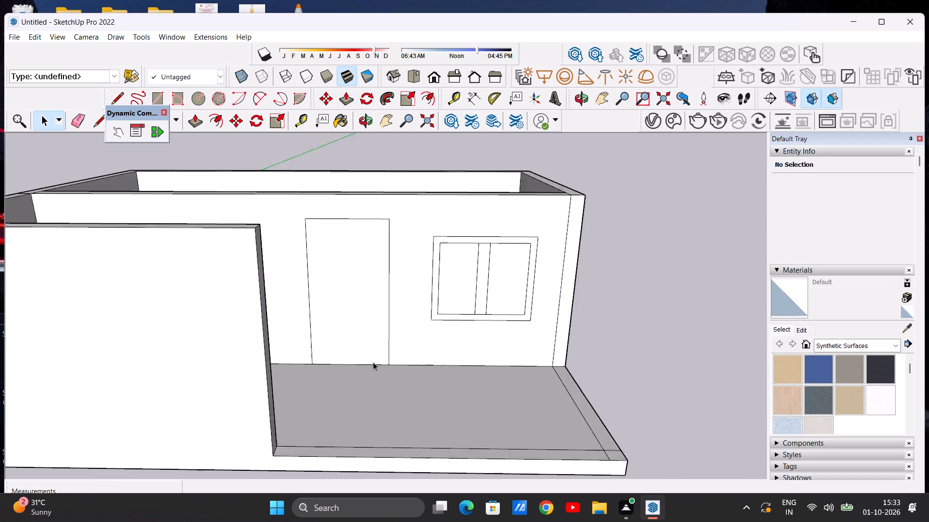
scroll(373, 362, down, 2)
scroll(391, 290, up, 2)
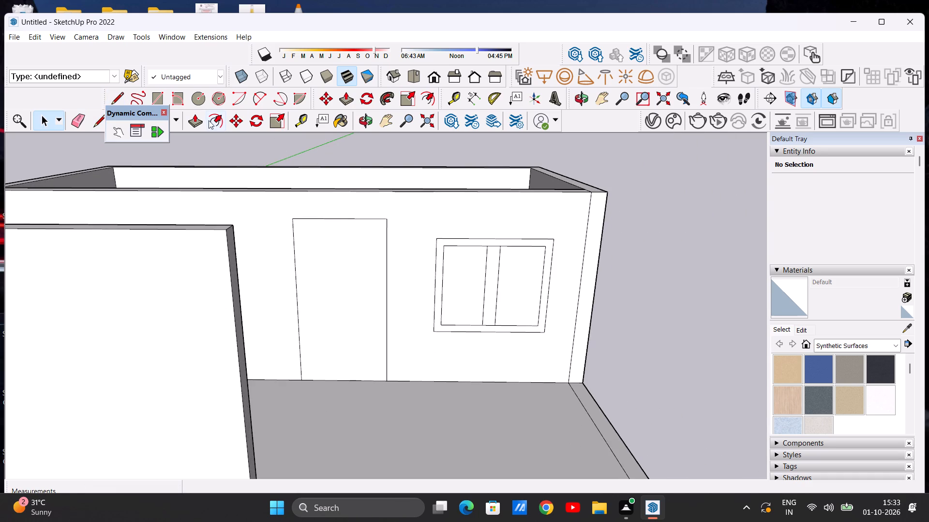
click(215, 120)
scroll(343, 230, up, 4)
click(343, 230)
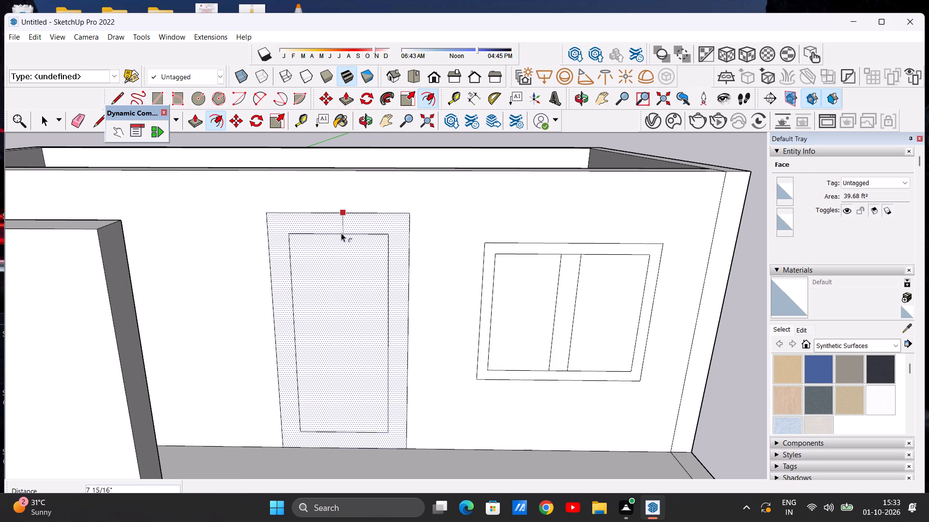
click(341, 228)
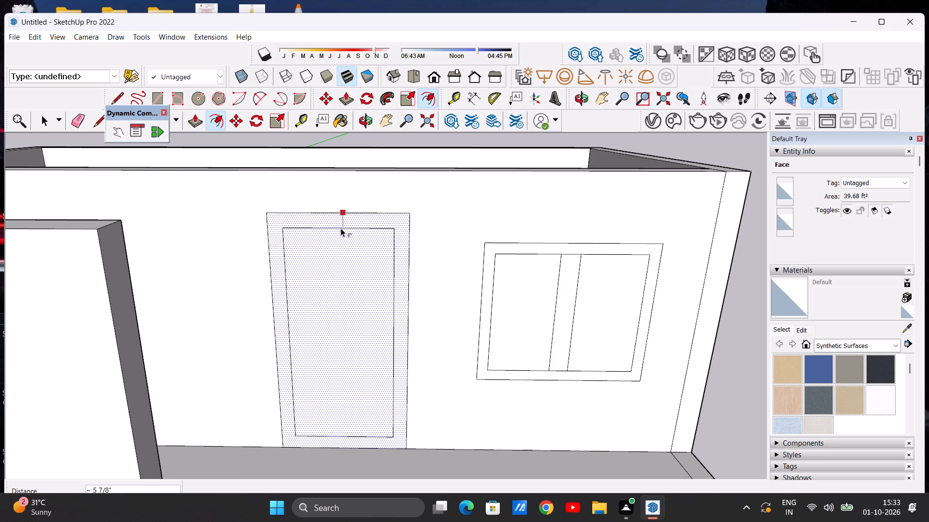
key(space)
key(space)
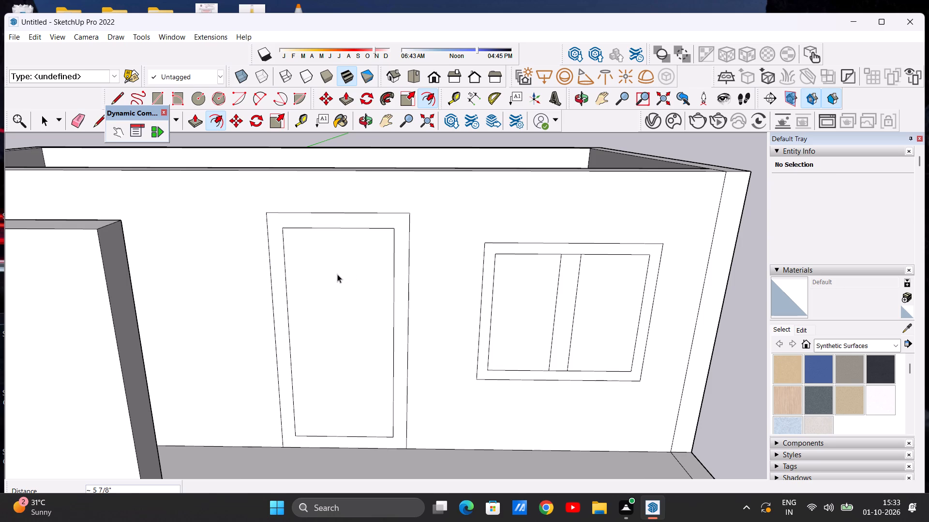
Draw a vertical handle rectangle about 2' by 3 13/16" on the door panel near its edge away from the window.
scroll(337, 274, down, 5)
scroll(348, 290, up, 6)
scroll(354, 247, down, 5)
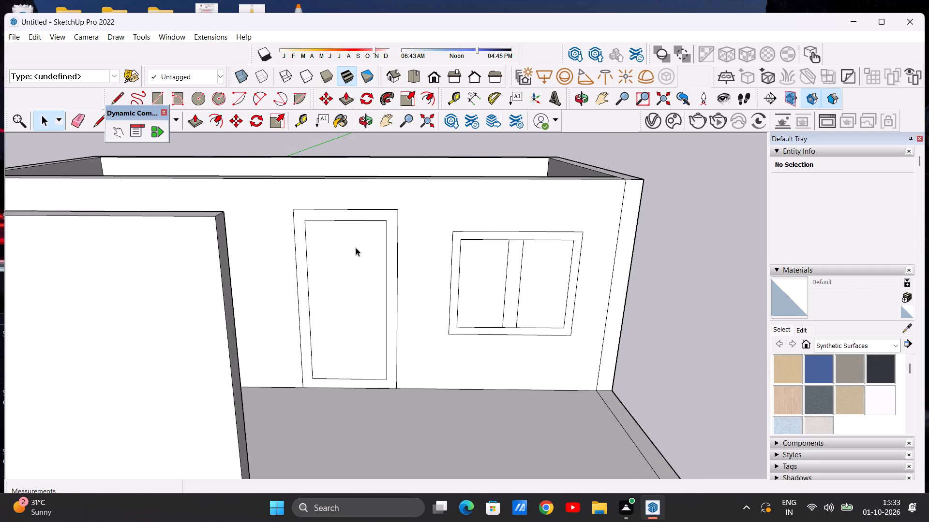
middle_drag(355, 311, 359, 259)
scroll(321, 269, down, 1)
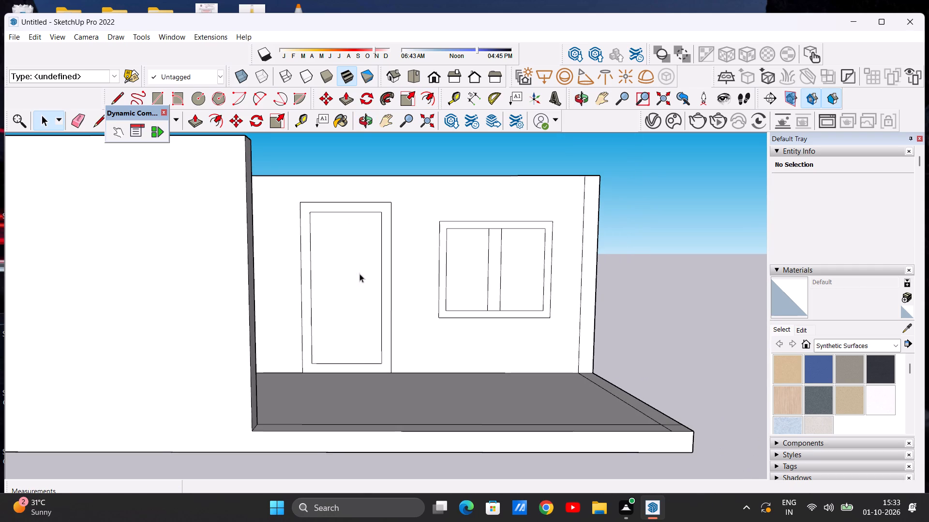
scroll(327, 266, up, 1)
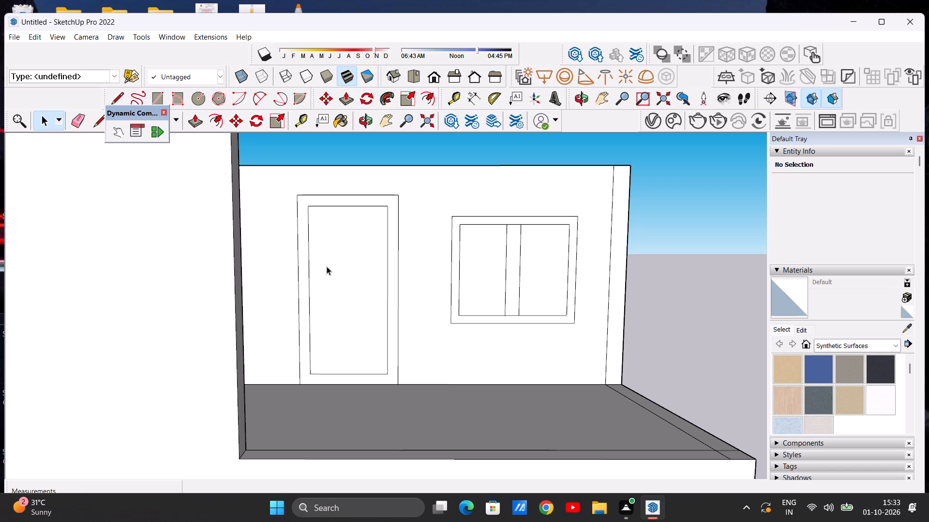
scroll(323, 265, down, 2)
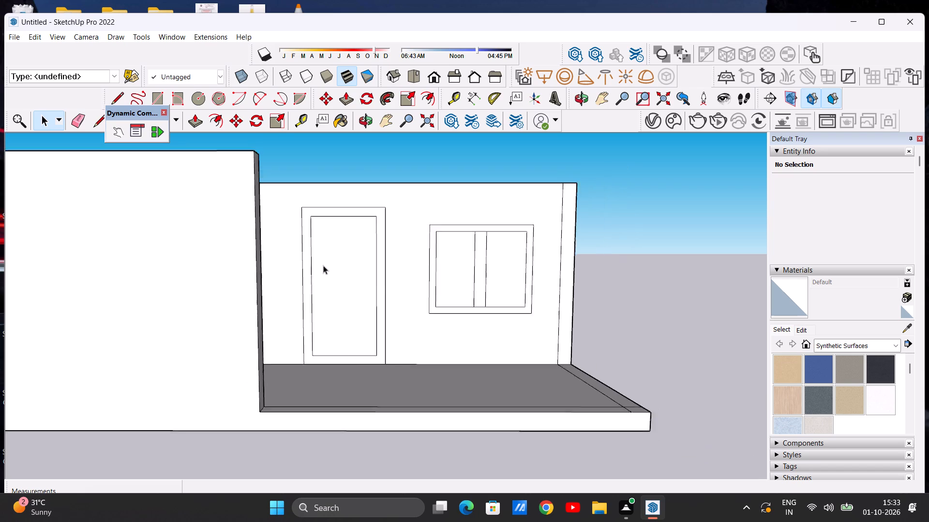
scroll(323, 265, down, 4)
scroll(285, 258, up, 4)
scroll(376, 242, up, 4)
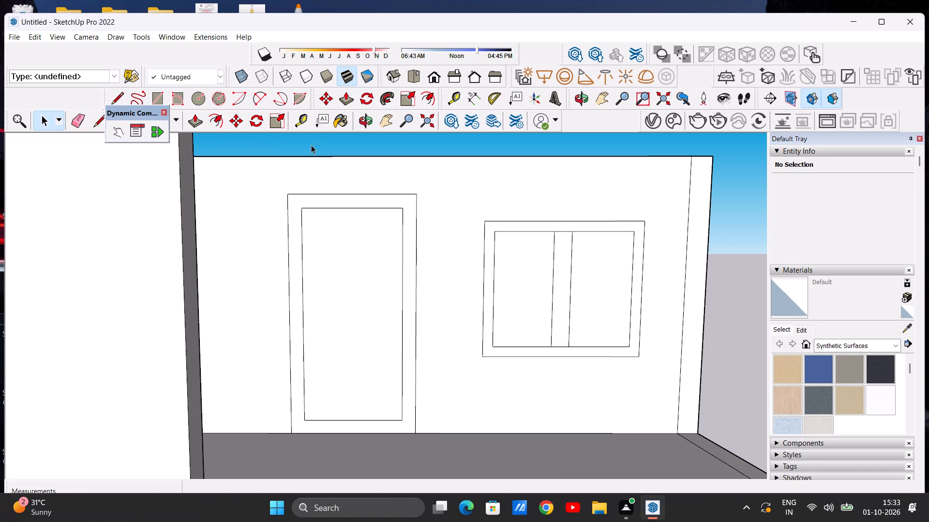
click(158, 97)
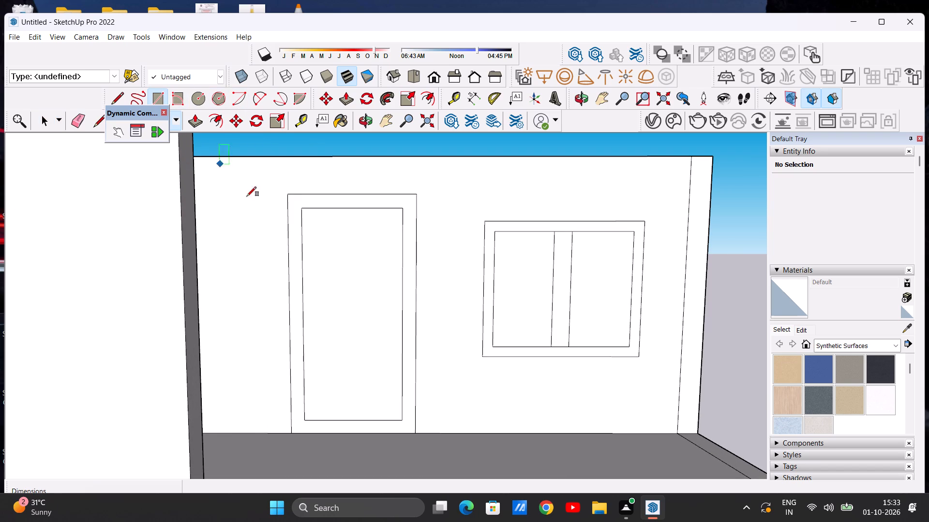
scroll(324, 290, up, 4)
scroll(315, 287, down, 6)
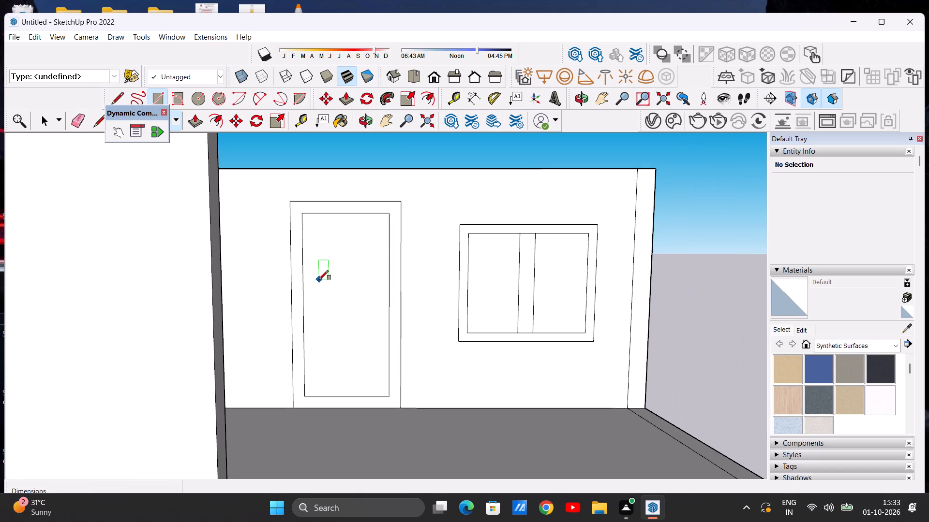
click(310, 279)
click(318, 328)
key(space)
Examine the building from several angles, checking the walls, the slab, and the framed door and window.
scroll(323, 339, down, 5)
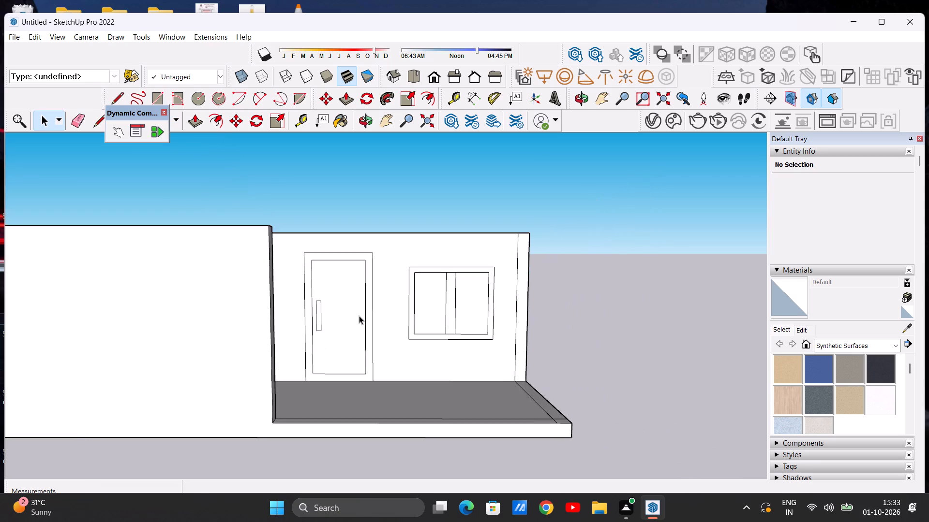
scroll(359, 316, down, 3)
scroll(370, 334, up, 2)
scroll(400, 314, down, 3)
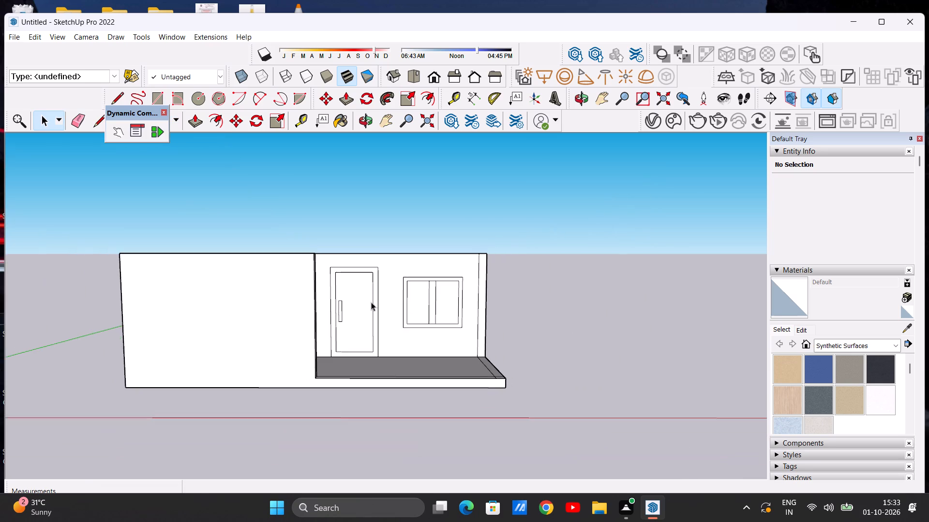
scroll(375, 302, up, 5)
scroll(417, 277, up, 3)
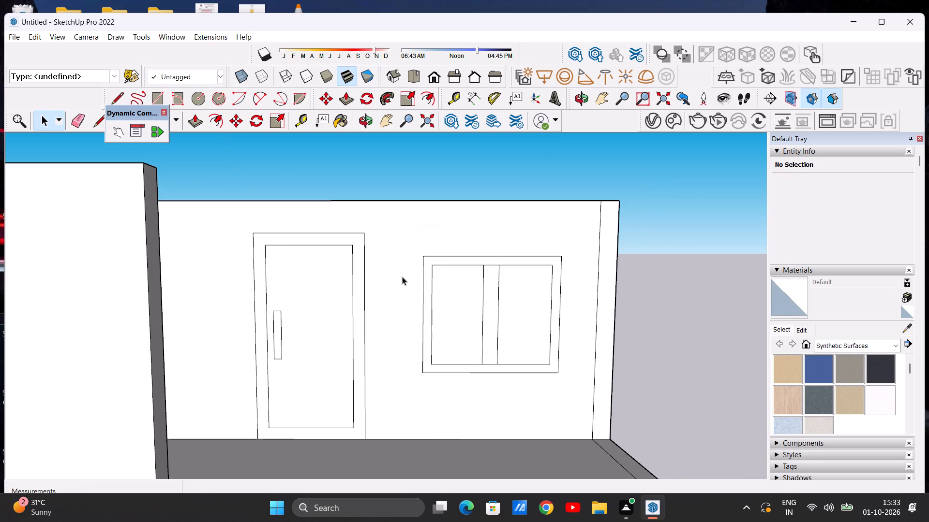
scroll(401, 276, down, 5)
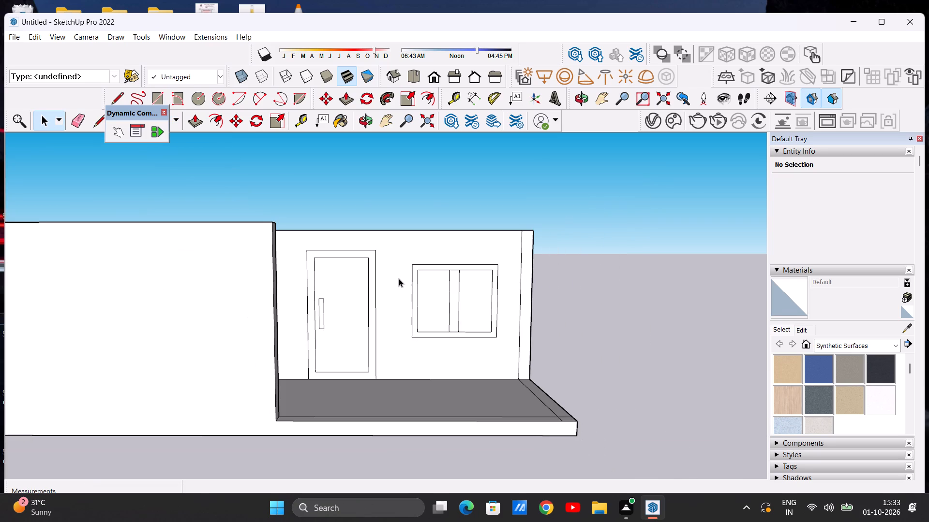
scroll(399, 278, up, 6)
scroll(399, 278, down, 11)
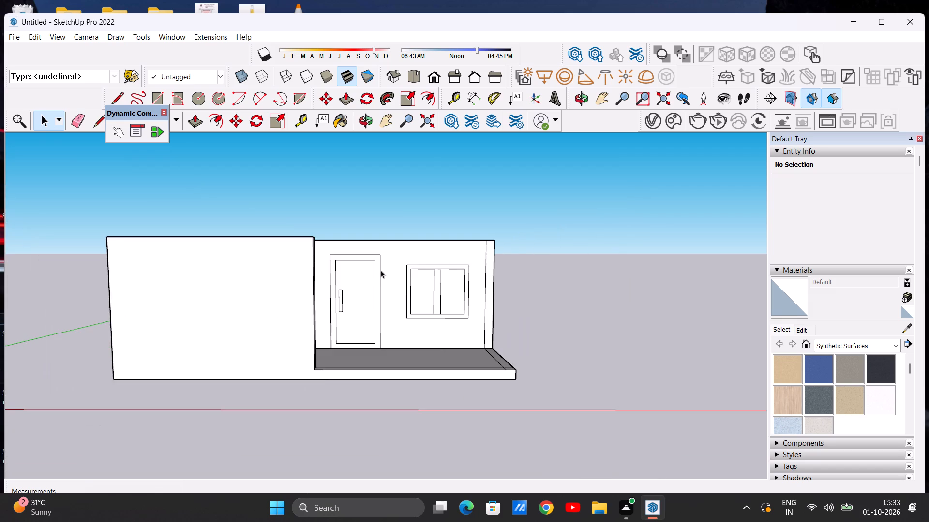
middle_drag(366, 286, 146, 344)
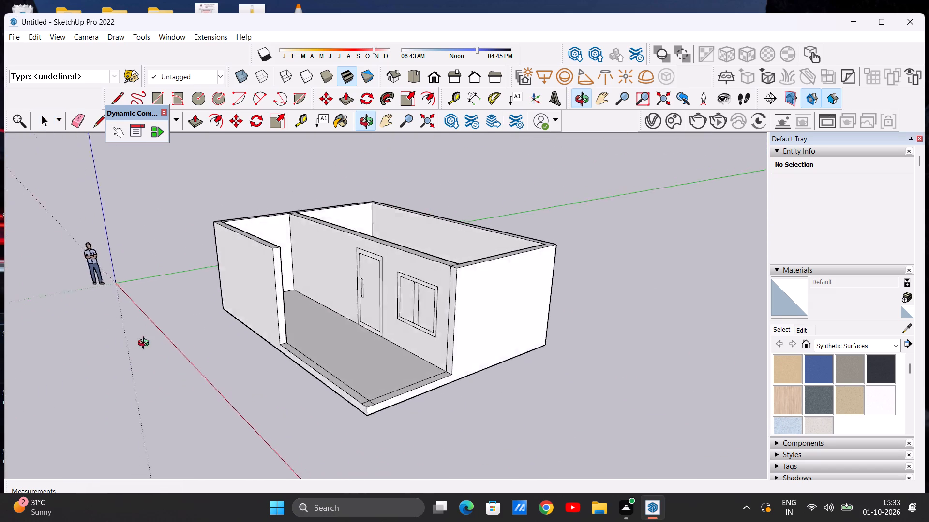
middle_drag(146, 344, 183, 340)
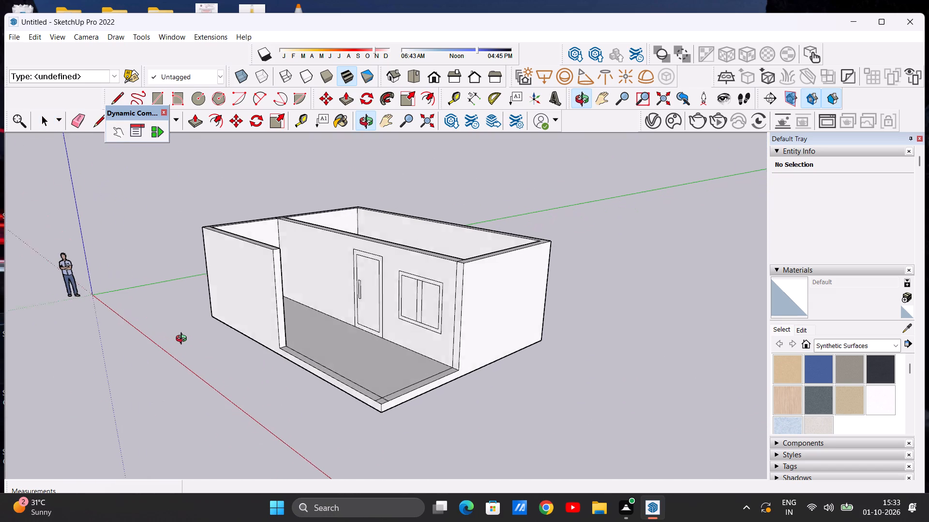
middle_drag(183, 340, 186, 370)
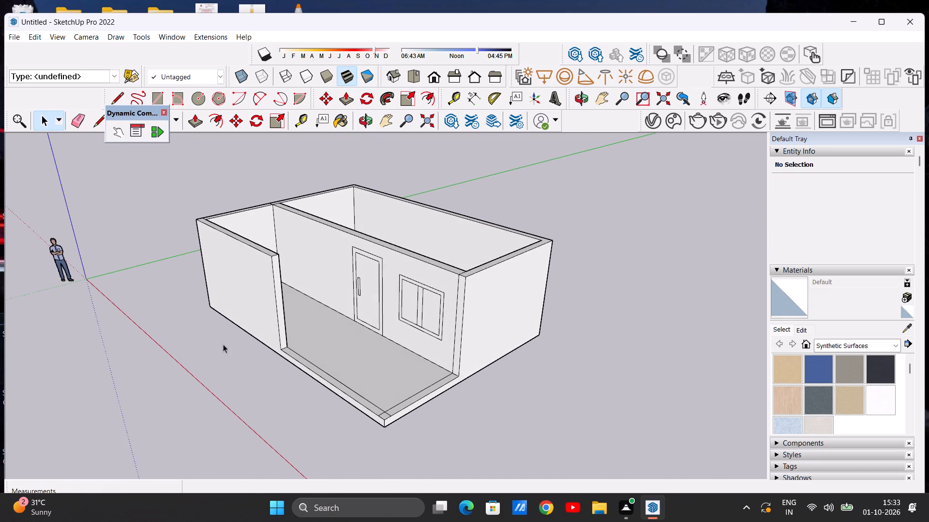
scroll(221, 343, up, 2)
middle_drag(220, 340, 321, 320)
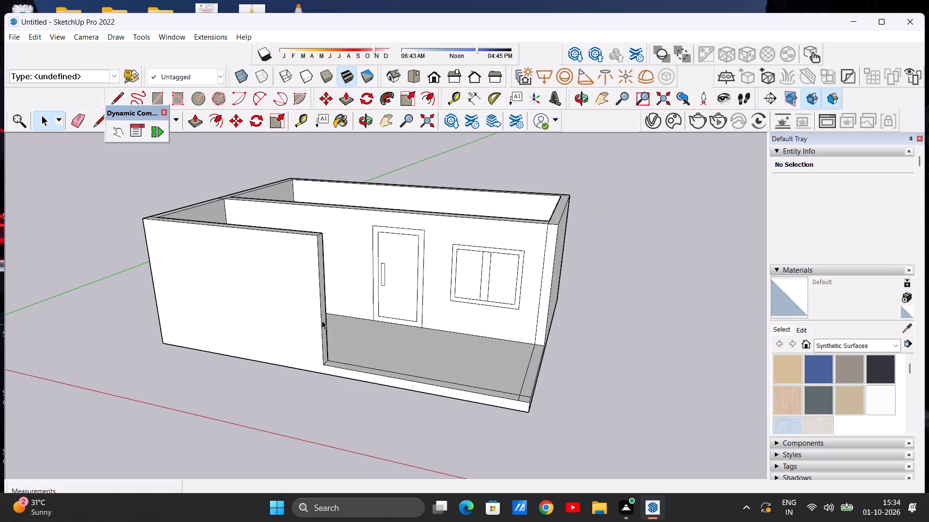
middle_drag(312, 372, 344, 404)
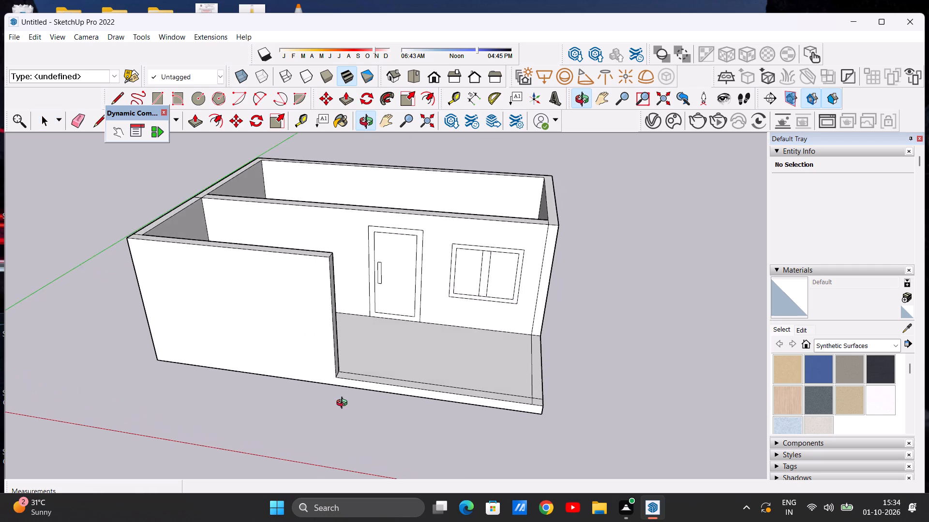
middle_drag(344, 404, 359, 388)
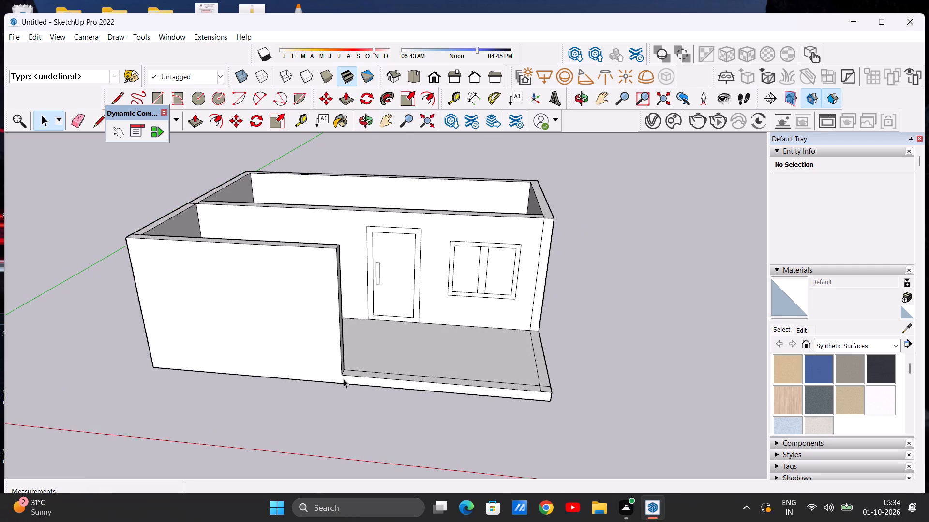
middle_drag(343, 377, 356, 321)
scroll(343, 373, up, 1)
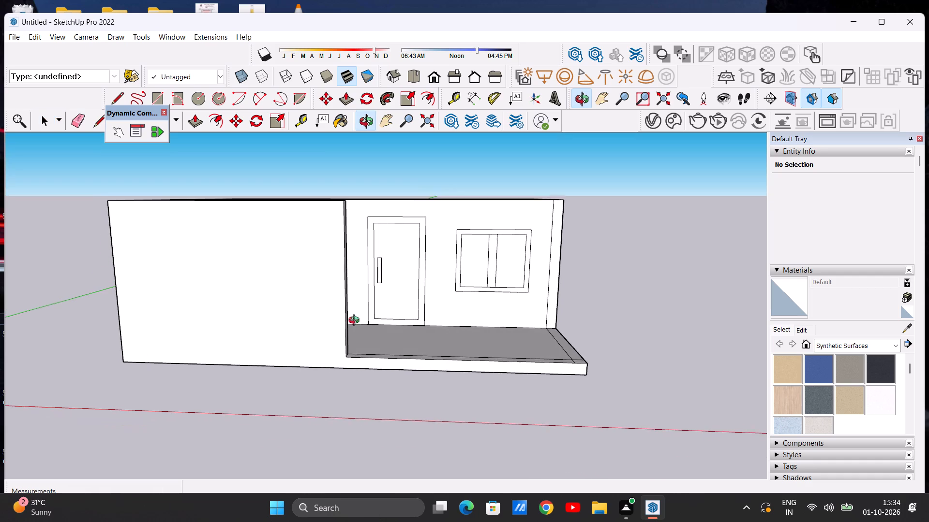
middle_drag(356, 321, 358, 368)
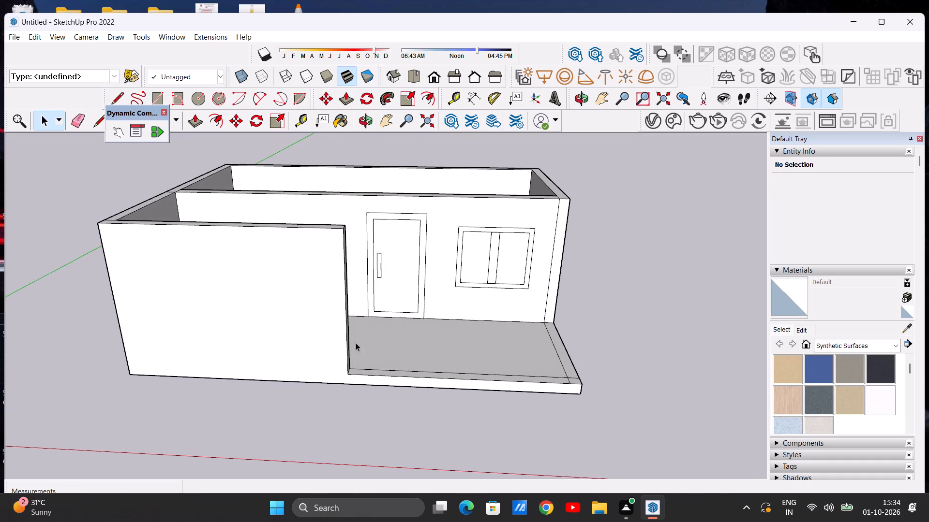
scroll(356, 341, down, 10)
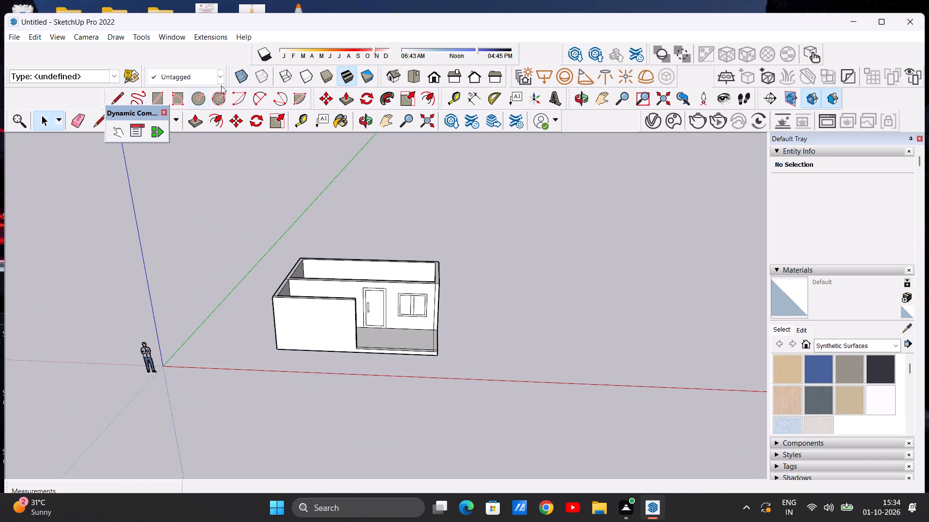
In the top view, select the whole building and move it about 20' 5" diagonally away from the origin.
click(417, 76)
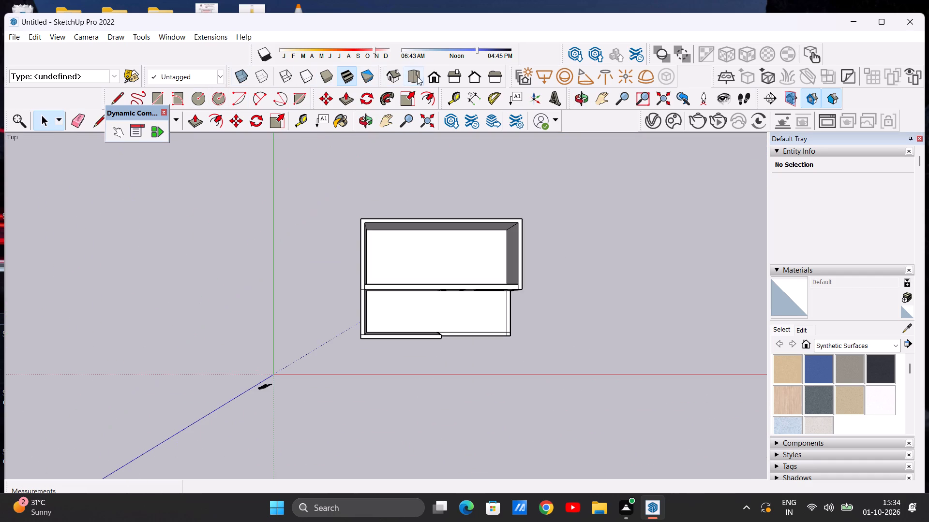
scroll(327, 269, down, 3)
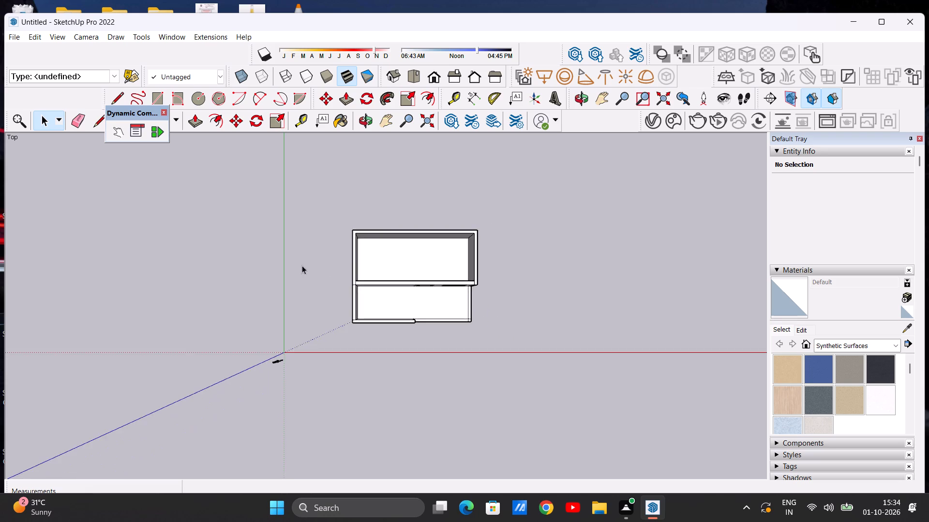
scroll(287, 267, down, 4)
scroll(451, 274, up, 6)
triple_click(380, 297)
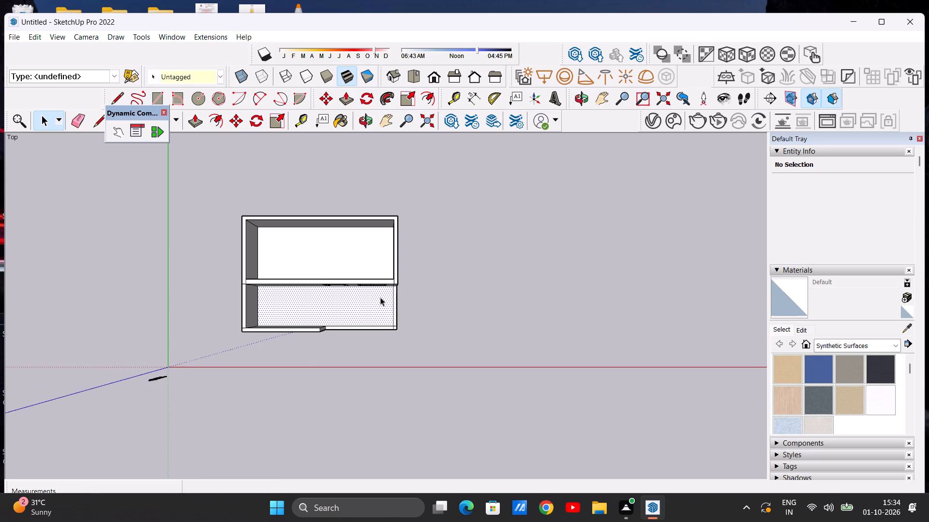
click(380, 297)
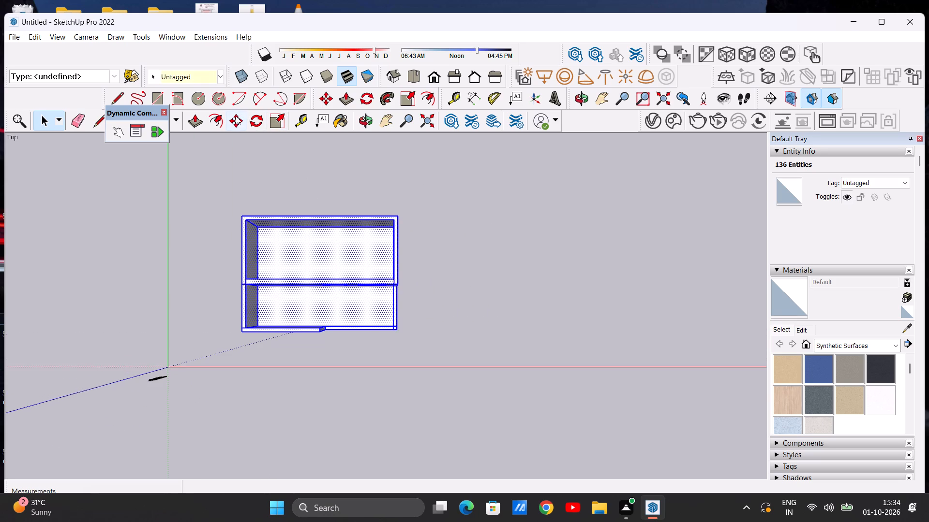
click(236, 116)
click(400, 219)
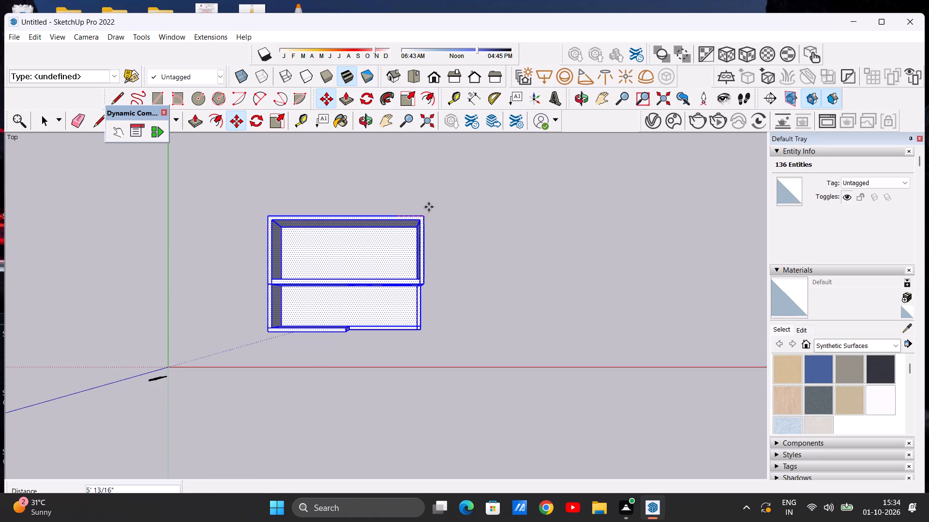
click(495, 179)
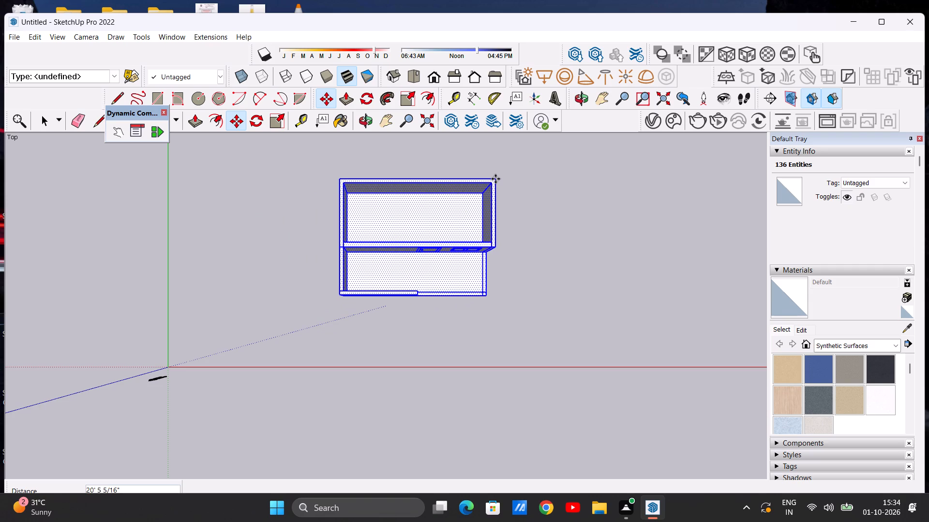
key(space)
click(584, 216)
Draw a ground rectangle about 43' 8" by 35' surrounding the building on all sides.
scroll(387, 206, down, 3)
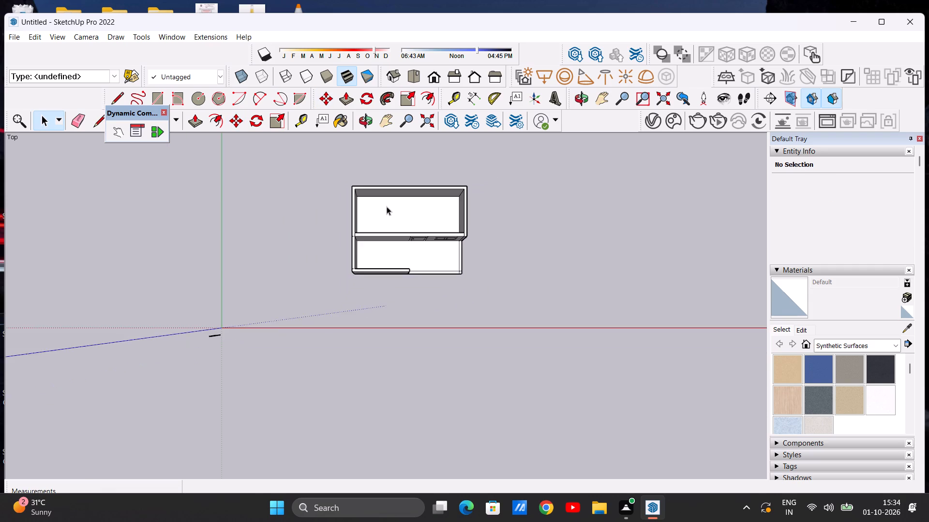
scroll(488, 181, up, 4)
key(r)
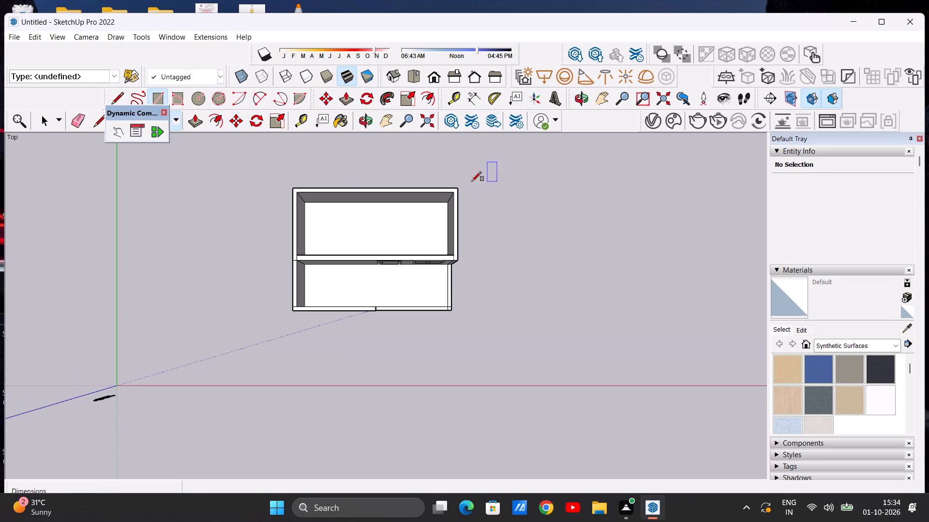
click(270, 180)
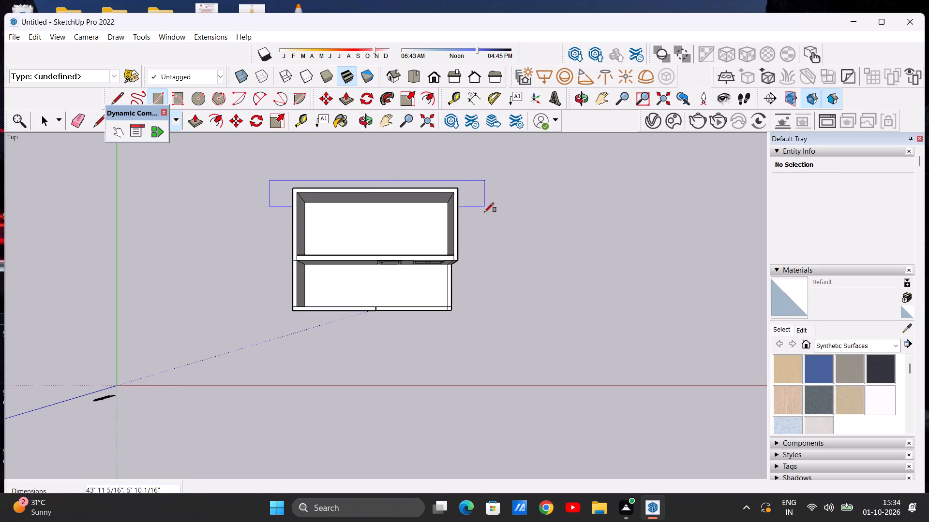
click(483, 351)
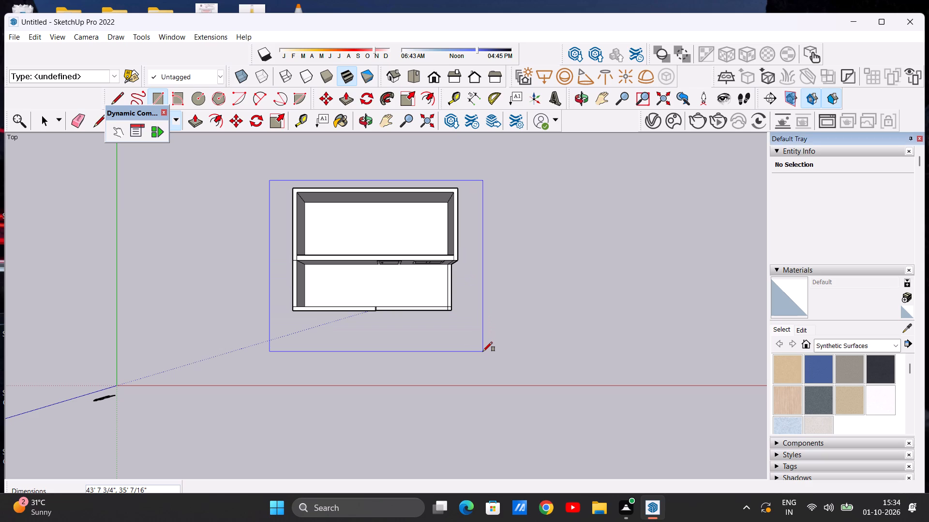
key(space)
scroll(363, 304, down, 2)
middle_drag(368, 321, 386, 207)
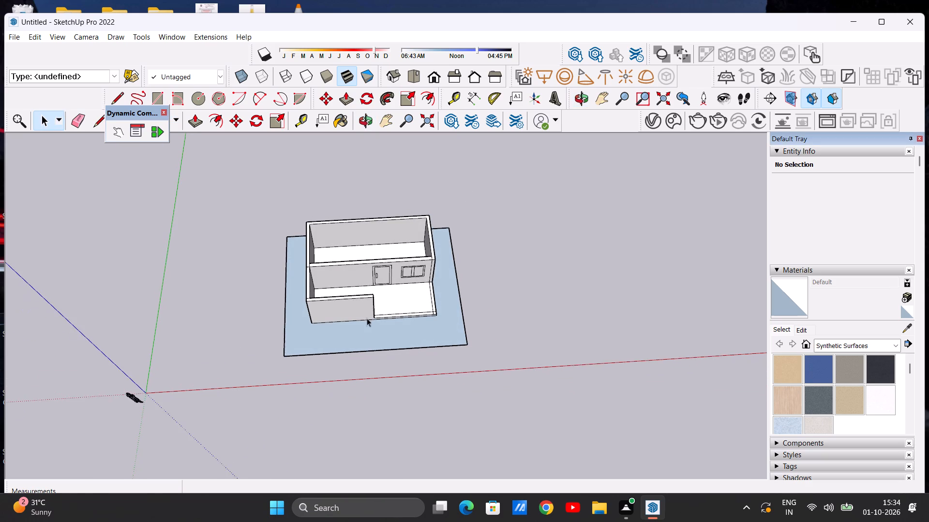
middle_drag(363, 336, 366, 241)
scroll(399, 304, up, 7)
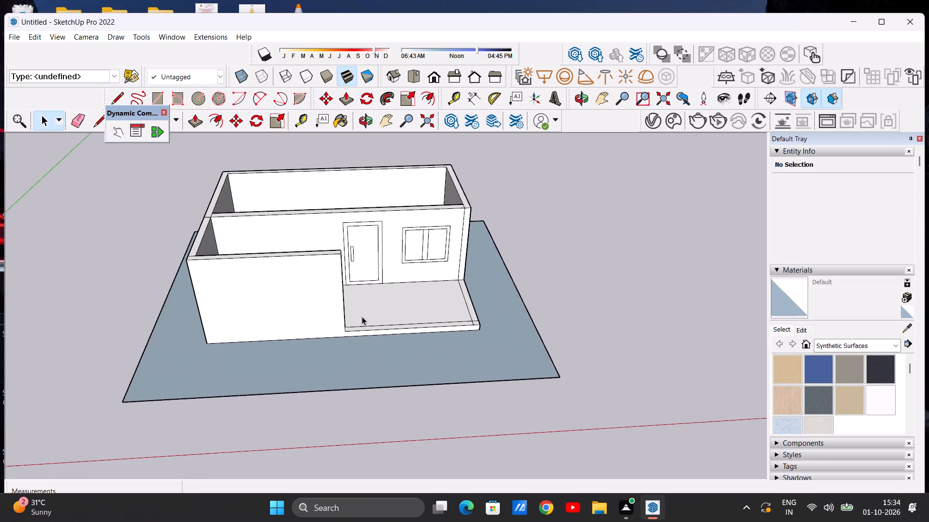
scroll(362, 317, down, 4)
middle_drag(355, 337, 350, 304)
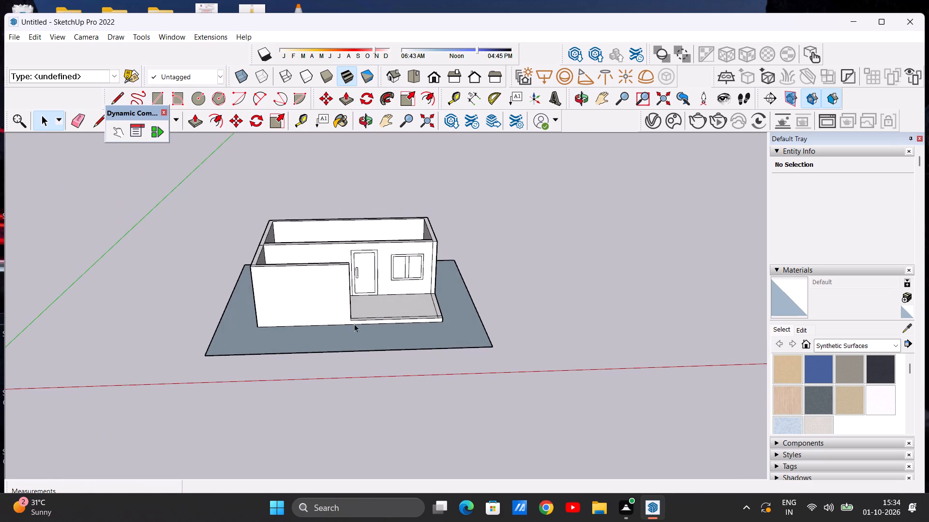
Examine the front of the building on its ground plane, including the door, window and open porch slab.
scroll(354, 334, up, 9)
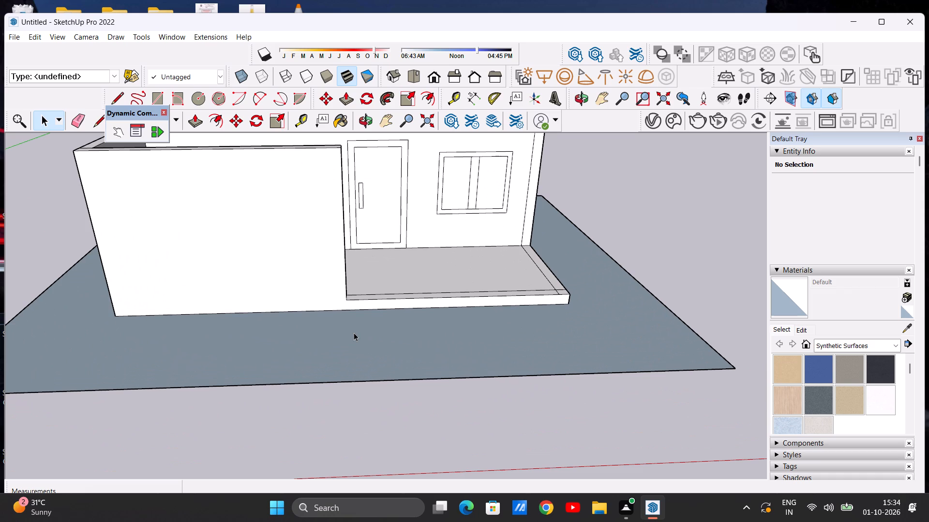
scroll(365, 330, down, 5)
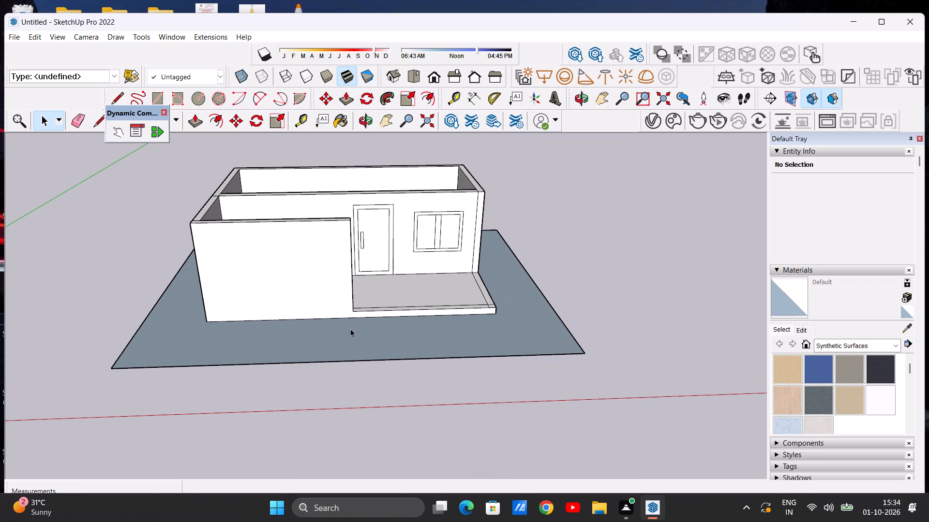
middle_drag(342, 331, 347, 309)
scroll(356, 301, up, 5)
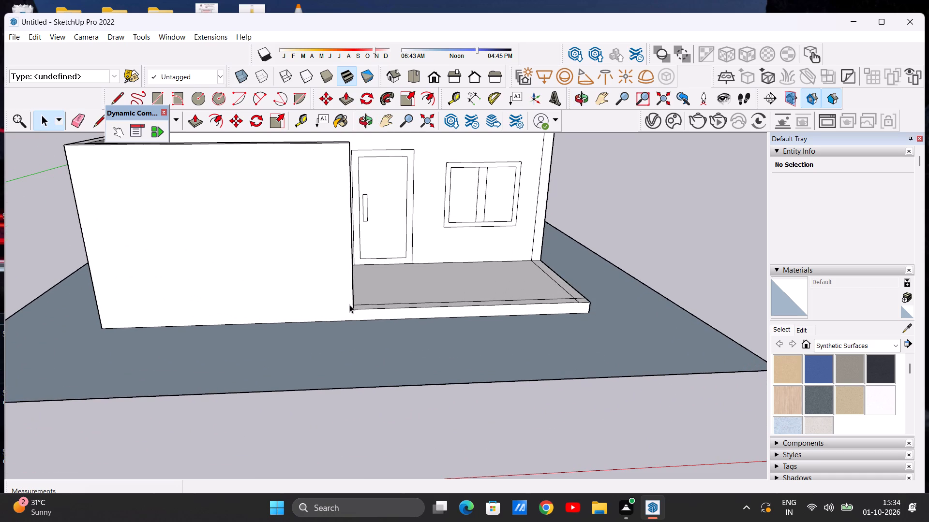
scroll(349, 304, up, 2)
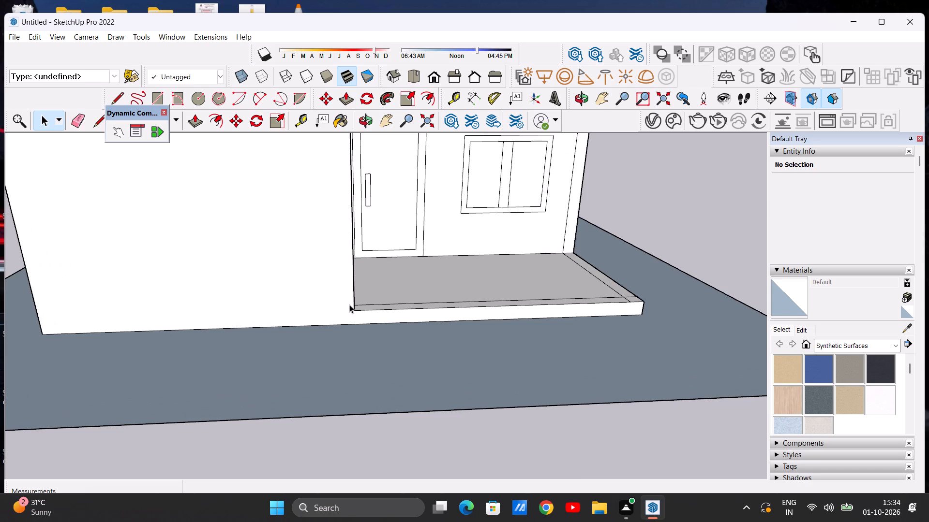
scroll(343, 304, down, 4)
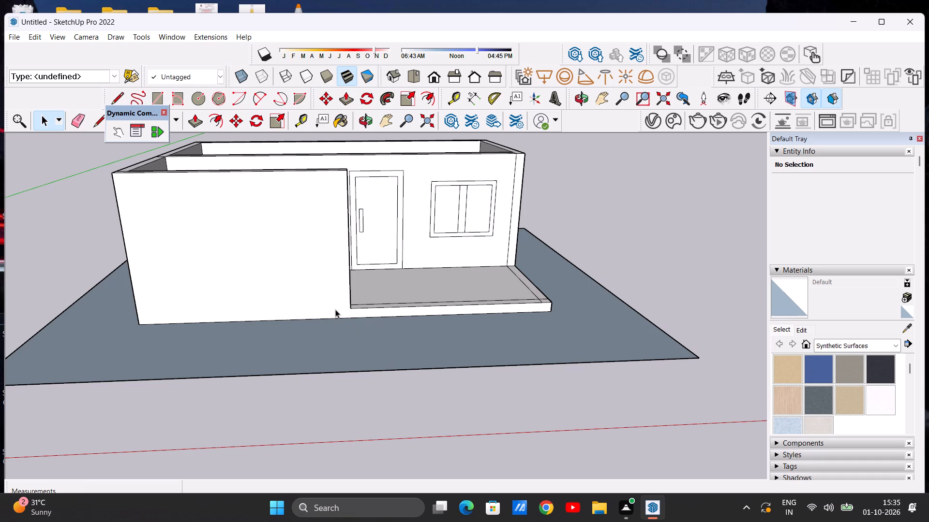
scroll(335, 309, down, 4)
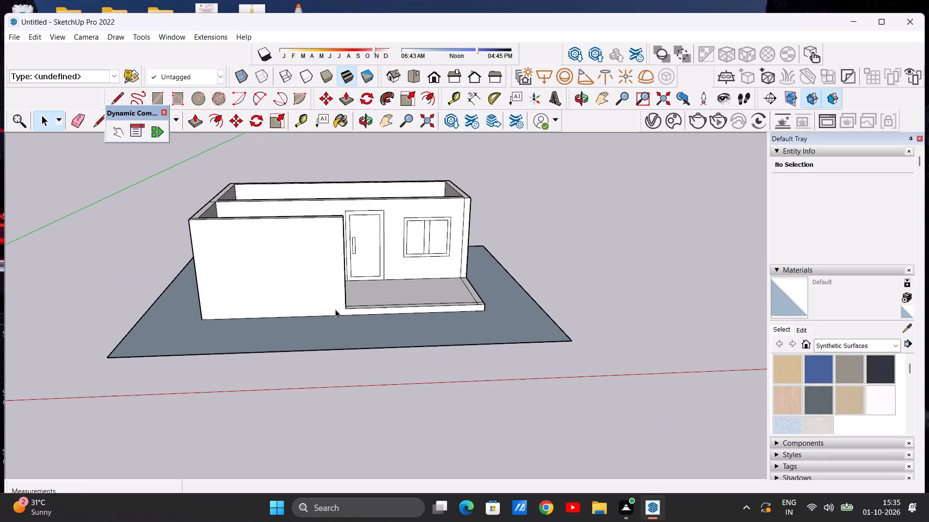
scroll(335, 309, down, 3)
middle_drag(327, 300, 324, 299)
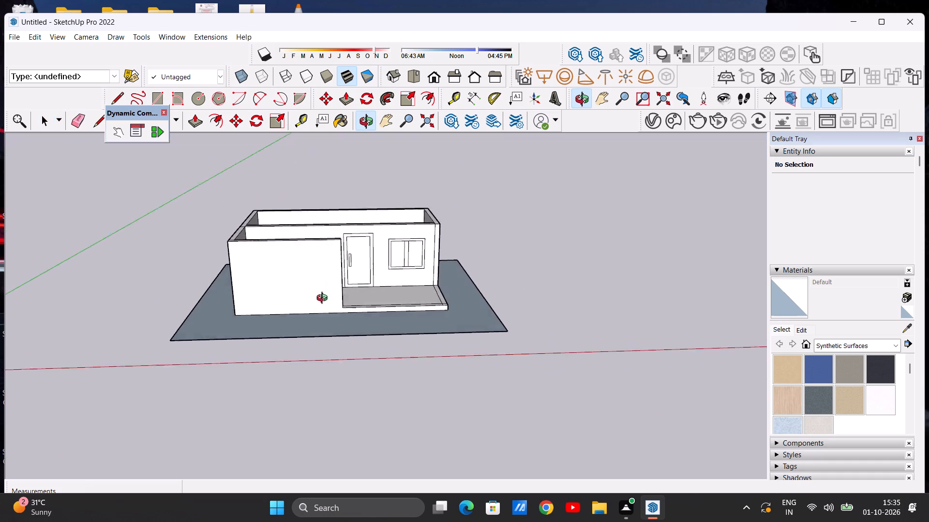
middle_drag(324, 299, 324, 333)
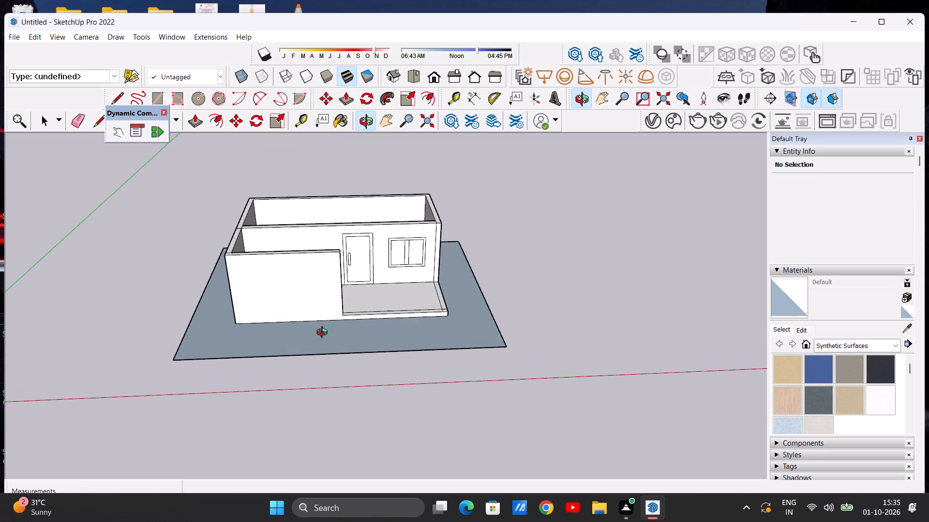
Copy the enclosed rear room's floor face 10' straight up to the top of the walls as a roof.
middle_drag(324, 333, 172, 350)
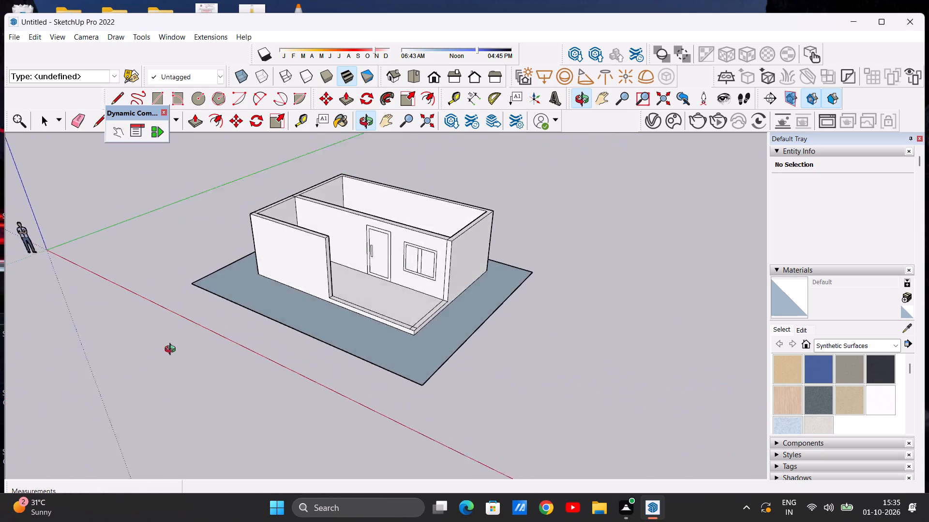
middle_drag(172, 350, 172, 393)
middle_drag(319, 259, 281, 356)
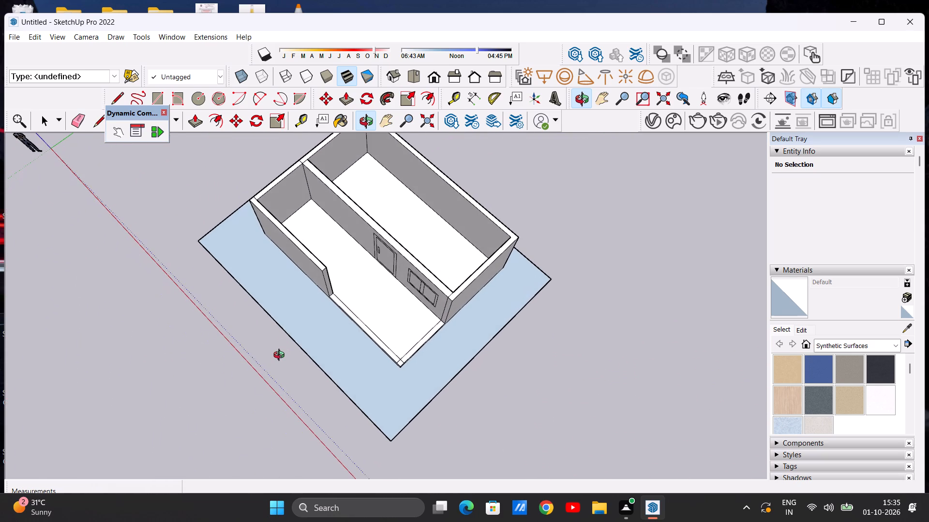
middle_drag(281, 356, 312, 328)
middle_click(318, 317)
middle_click(324, 308)
middle_drag(321, 307, 275, 335)
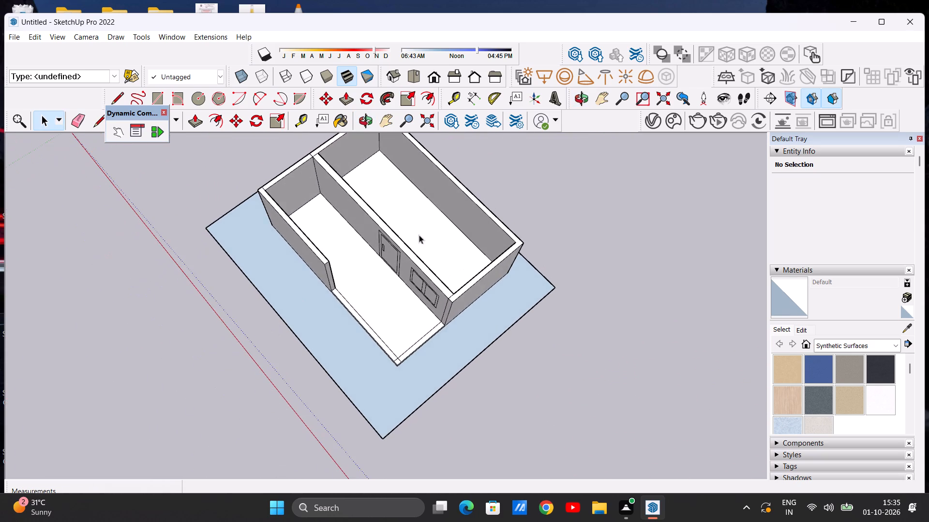
scroll(431, 232, up, 6)
double_click(433, 231)
scroll(391, 256, down, 3)
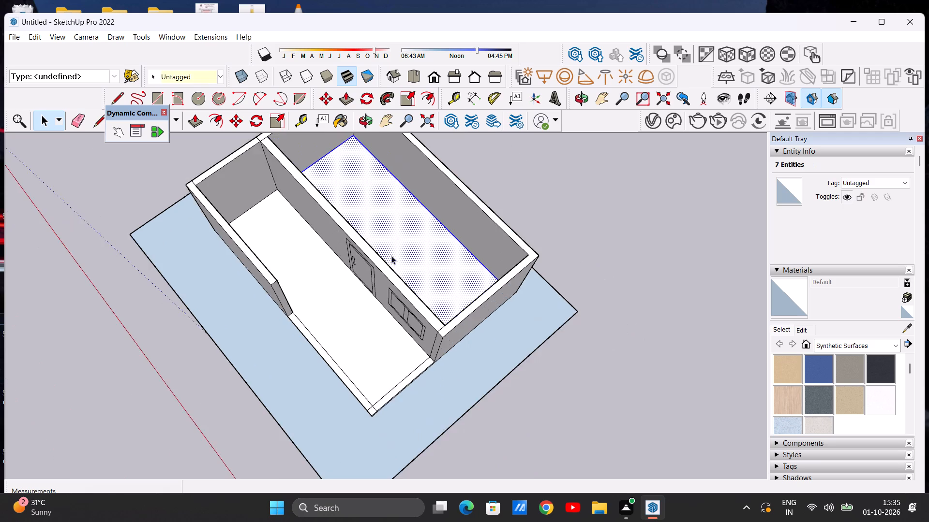
scroll(391, 256, down, 6)
scroll(398, 167, up, 6)
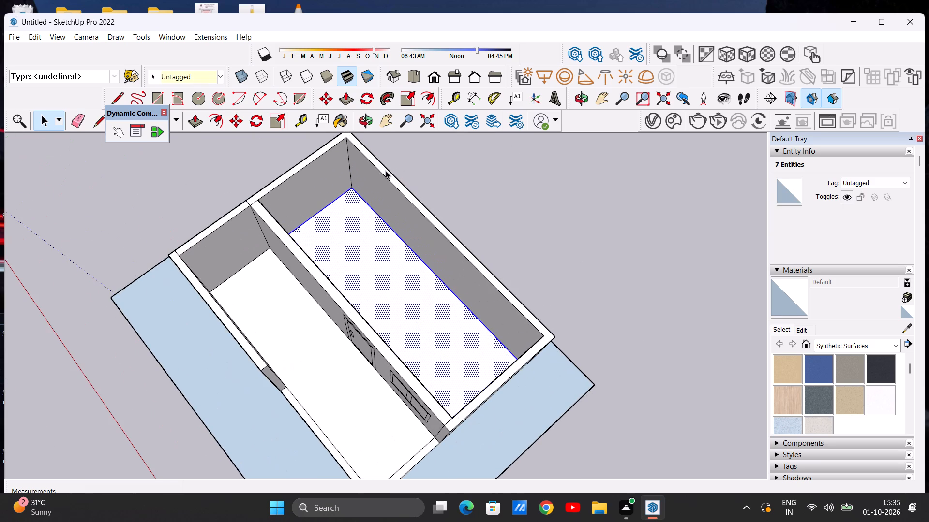
key(m)
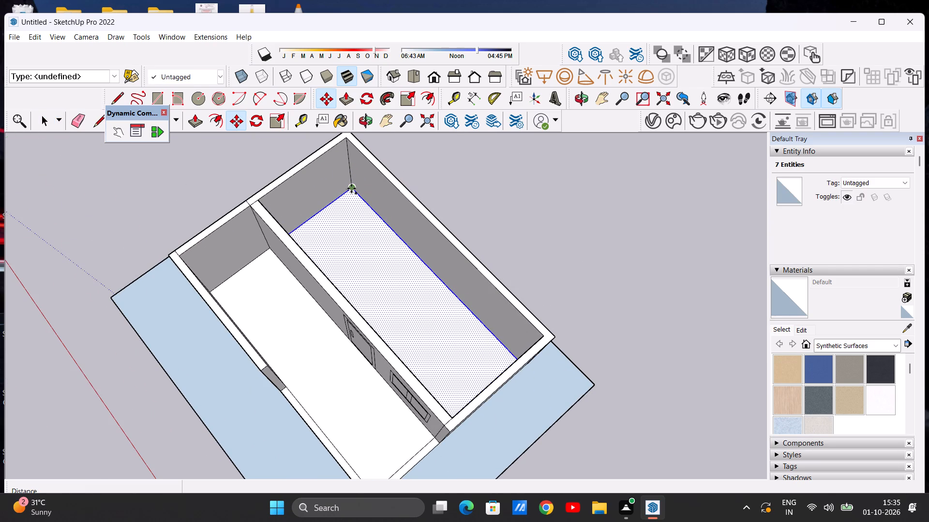
click(354, 187)
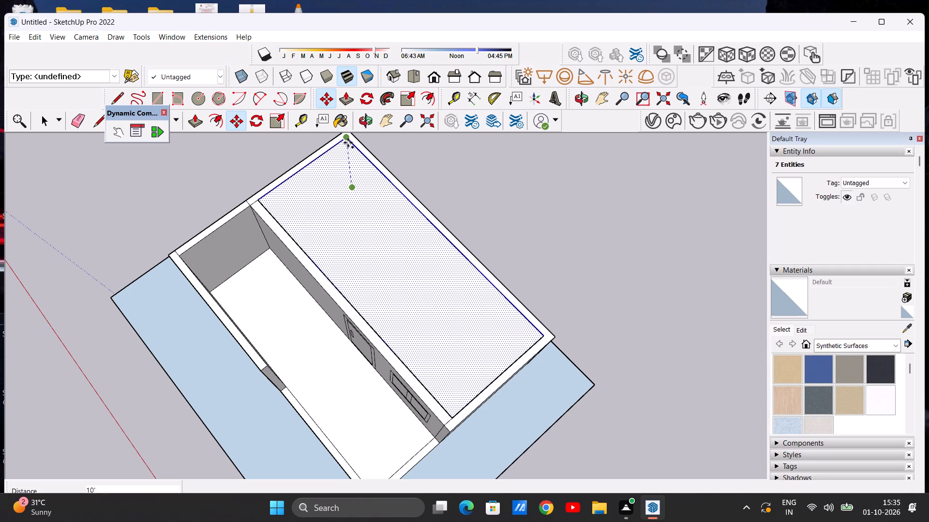
click(348, 143)
key(space)
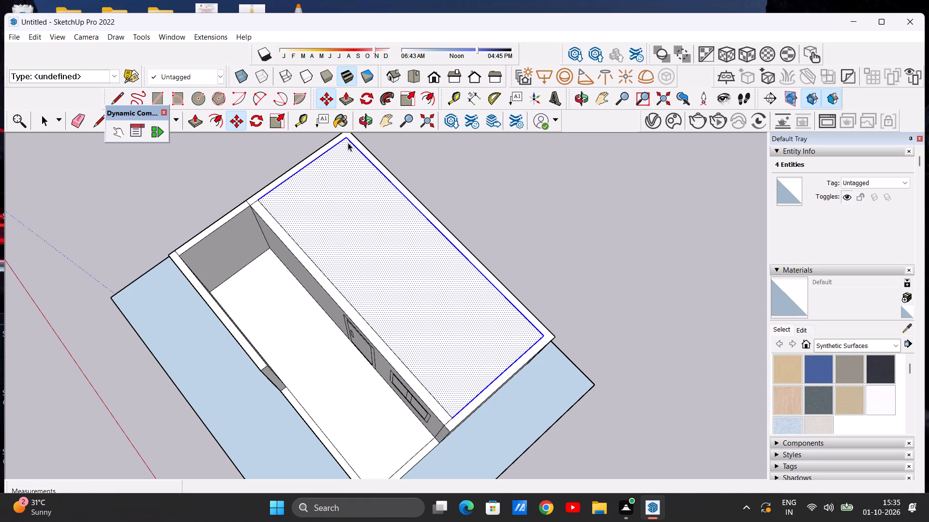
scroll(300, 198, down, 5)
scroll(281, 200, up, 19)
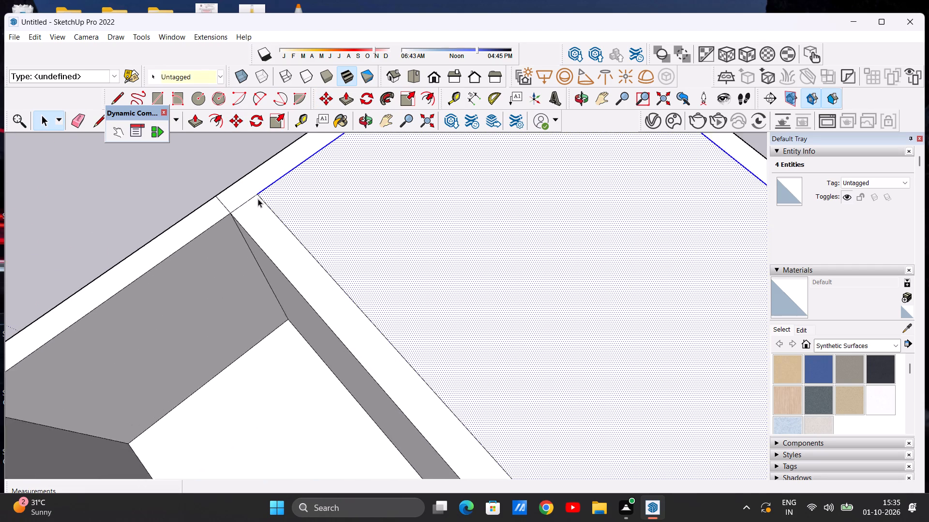
scroll(258, 199, up, 13)
scroll(261, 195, down, 20)
scroll(261, 195, down, 7)
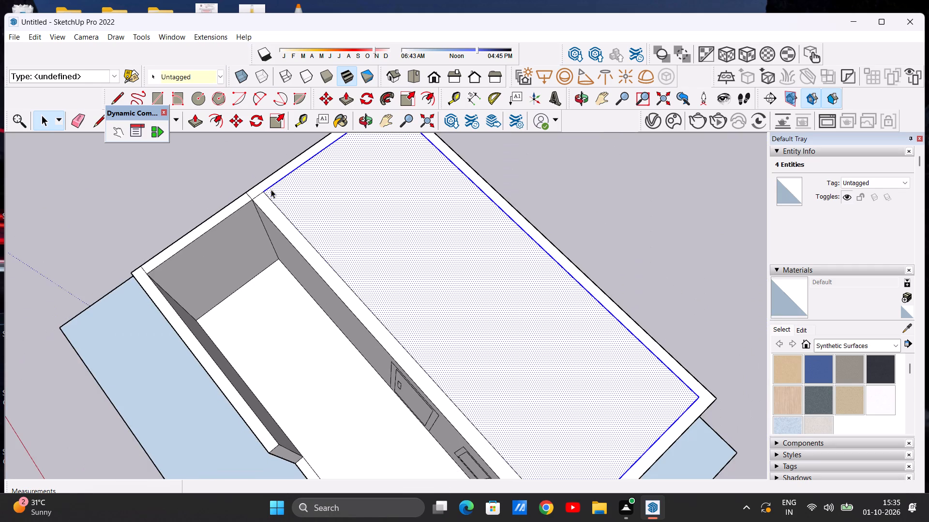
scroll(289, 200, down, 6)
click(531, 203)
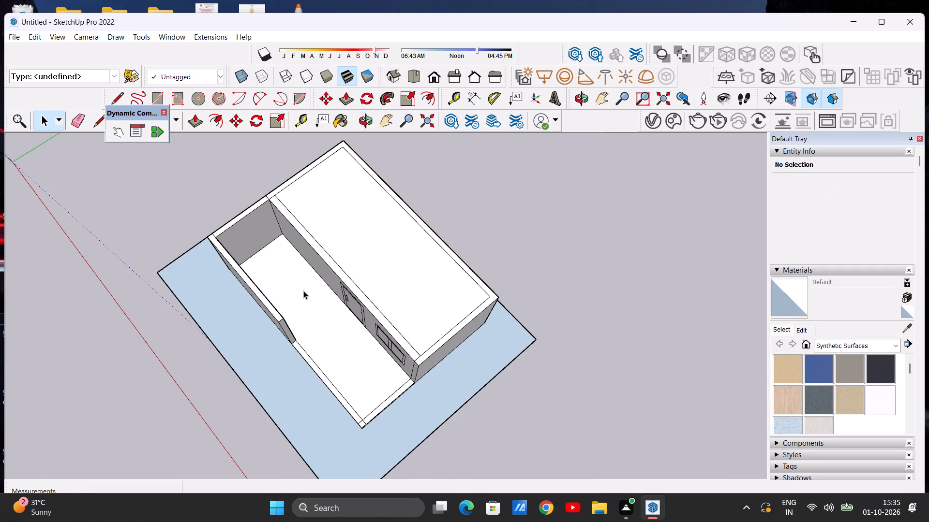
Copy the front porch's floor face 10' straight up to wall-top level as a roof over the porch.
scroll(302, 293, up, 4)
scroll(326, 285, down, 1)
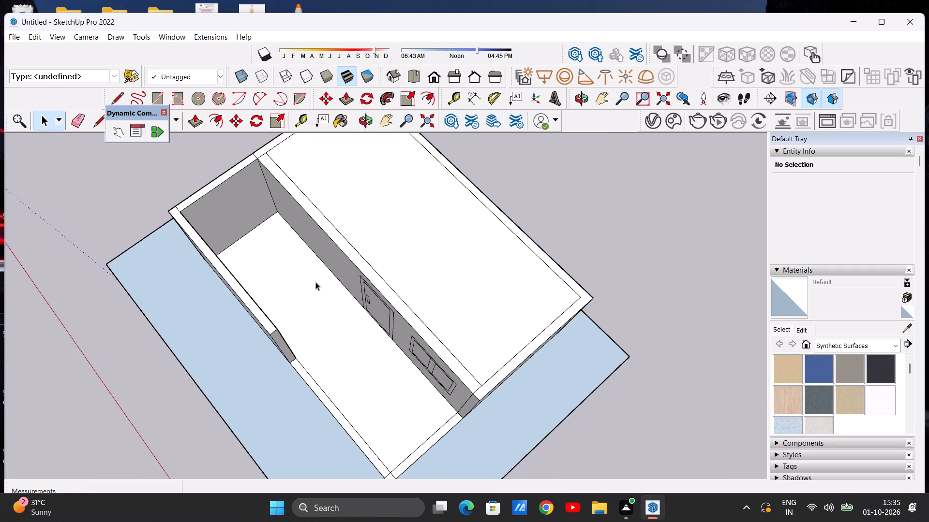
scroll(314, 283, up, 3)
click(314, 283)
click(314, 283)
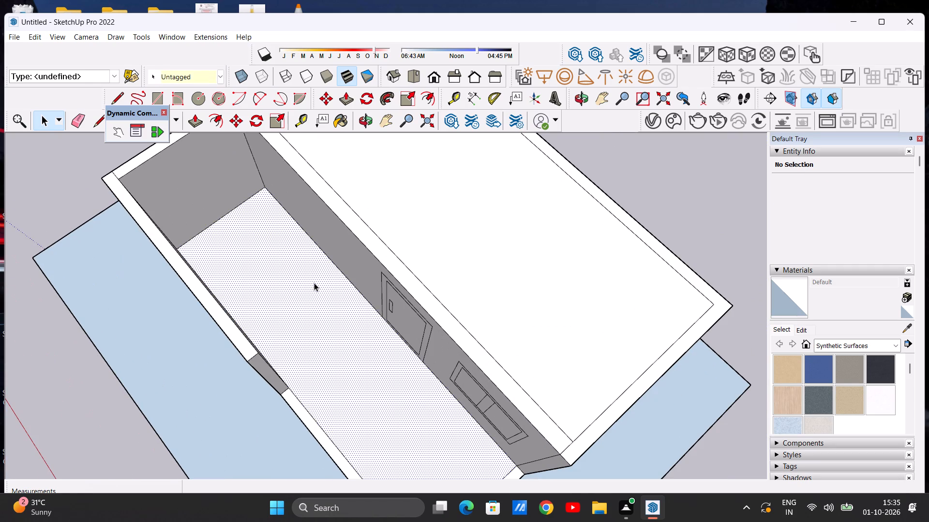
scroll(318, 283, down, 6)
scroll(306, 228, up, 7)
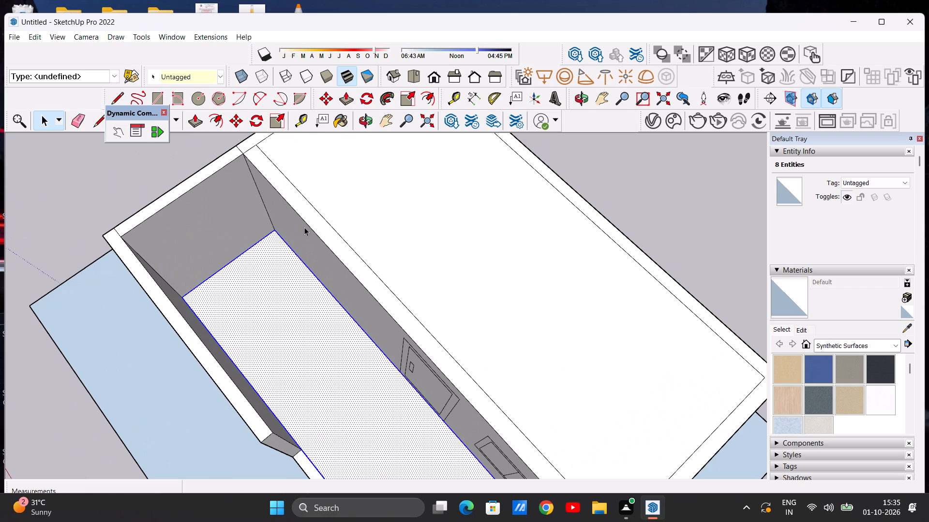
key(m)
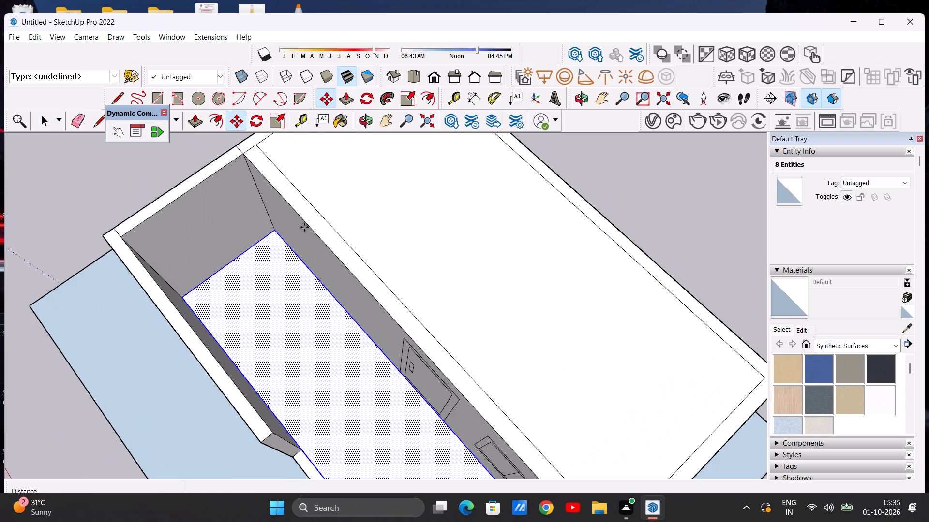
click(272, 233)
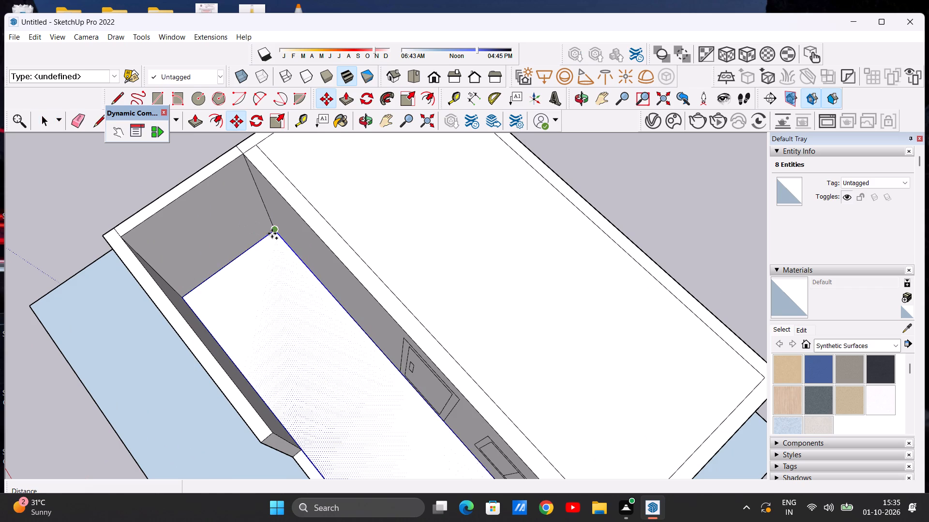
click(246, 159)
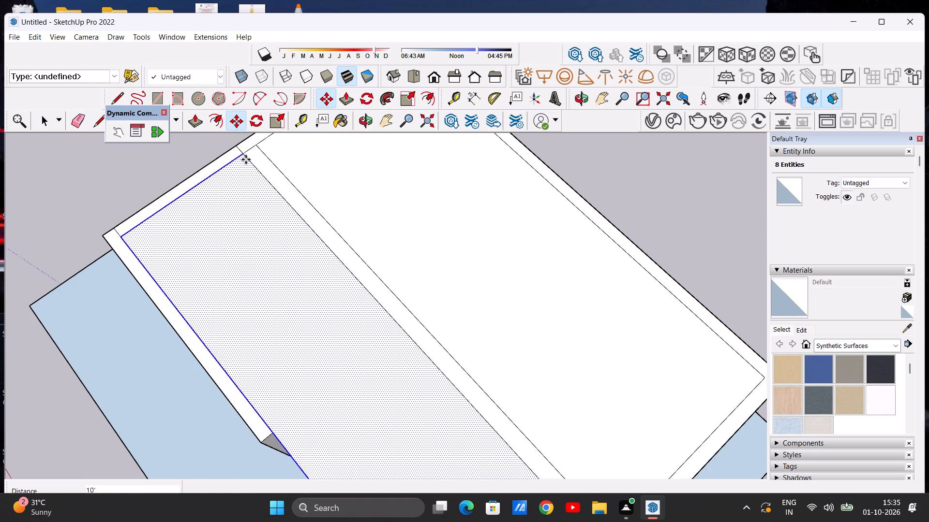
key(space)
scroll(267, 214, down, 9)
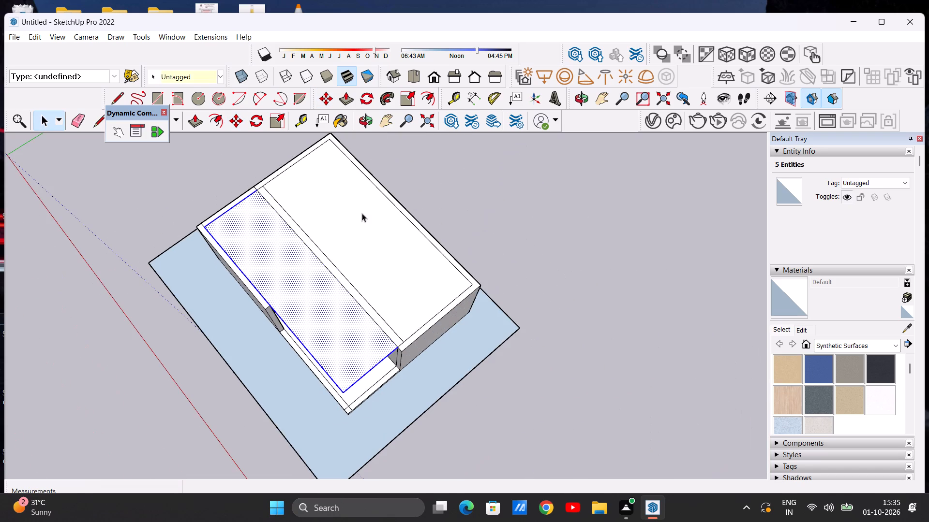
click(543, 213)
Examine the new roof faces and the porch below them from the open front corner.
scroll(360, 385, up, 3)
middle_drag(360, 373, 363, 368)
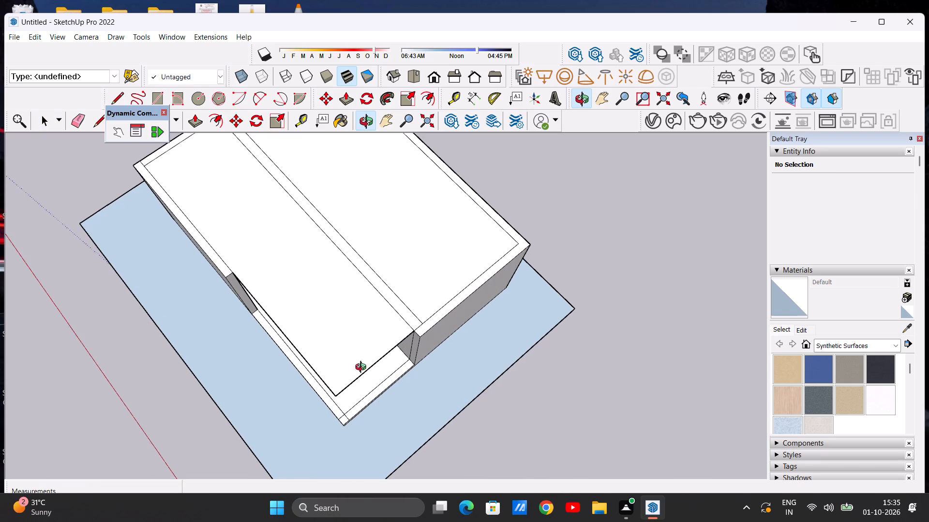
middle_drag(363, 368, 462, 226)
middle_drag(445, 215, 435, 209)
middle_drag(423, 333, 342, 311)
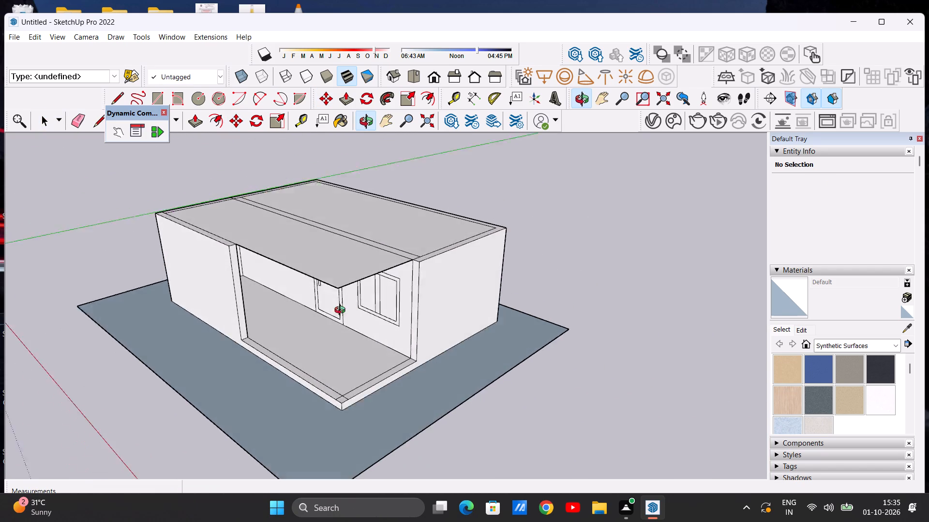
middle_drag(342, 311, 342, 295)
scroll(395, 289, up, 4)
middle_drag(377, 304, 405, 294)
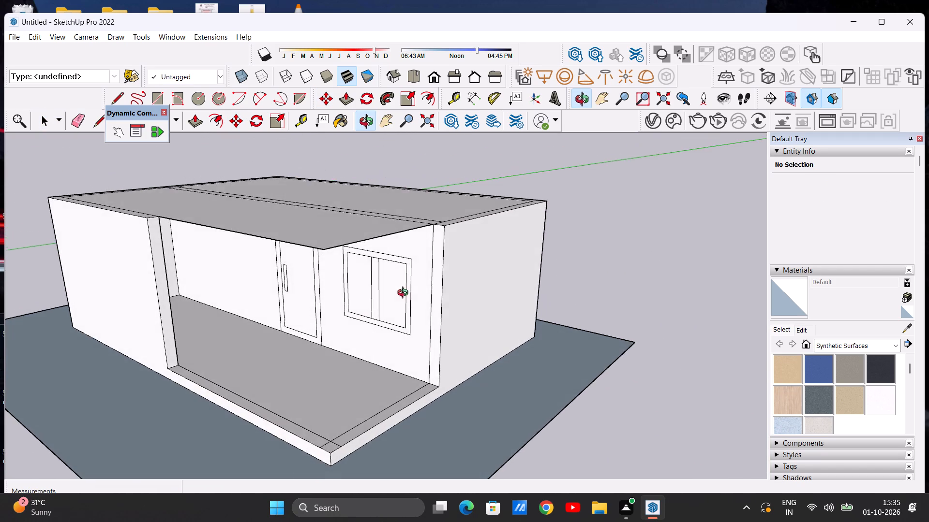
middle_drag(405, 294, 370, 330)
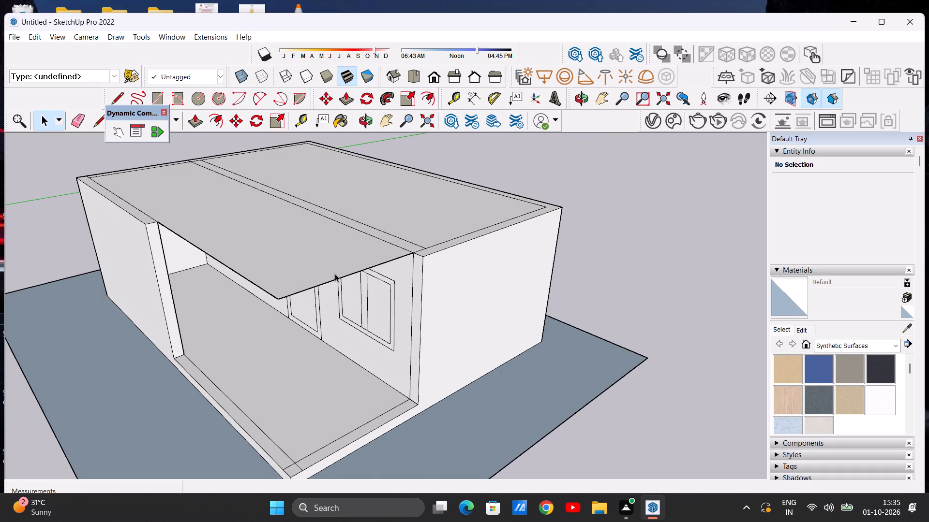
scroll(327, 275, down, 5)
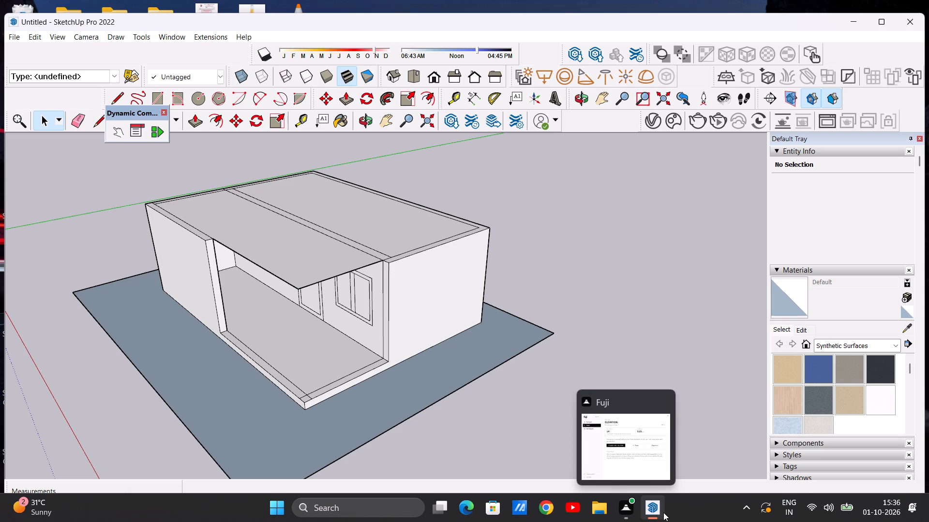
click(639, 465)
Push/Pull the end face of the wall beside the open porch about 8' 7 1/4" forward to the porch roof's front corner.
scroll(429, 370, up, 4)
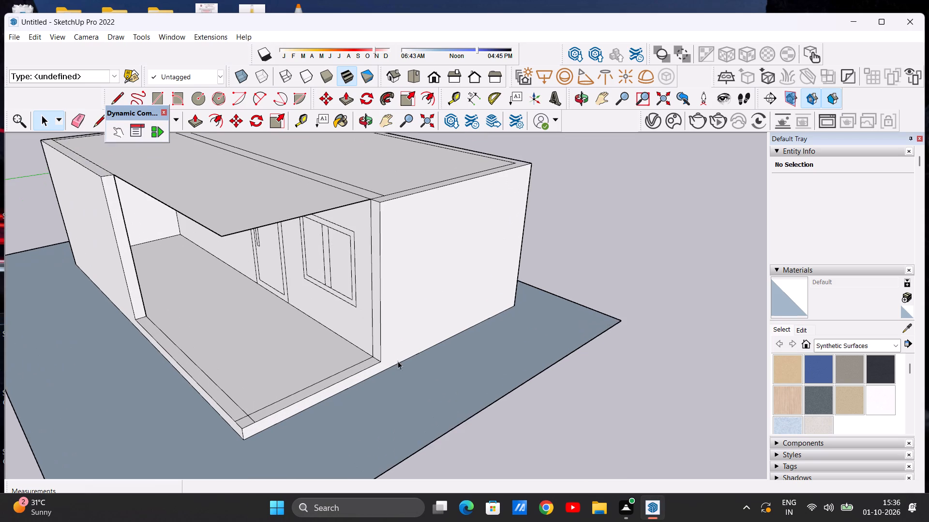
middle_drag(396, 361, 397, 357)
scroll(363, 350, up, 1)
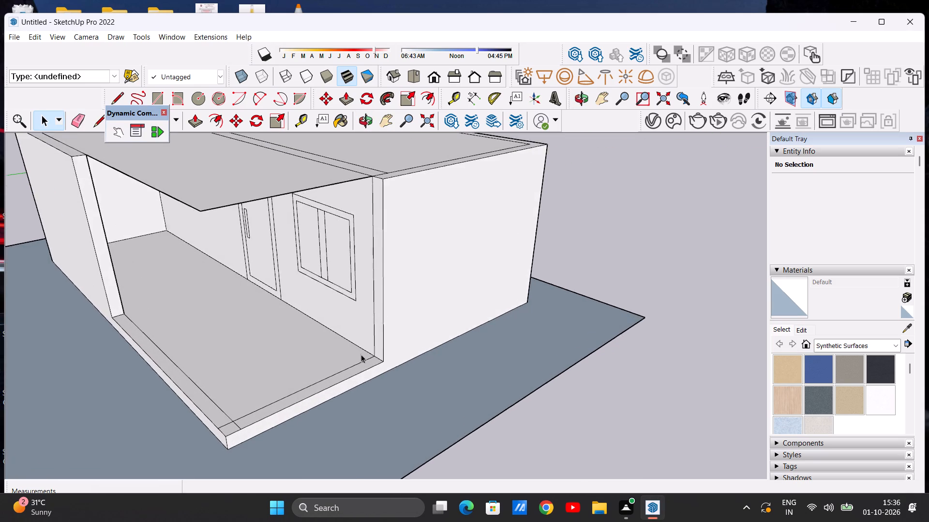
scroll(361, 354, up, 6)
scroll(381, 364, down, 9)
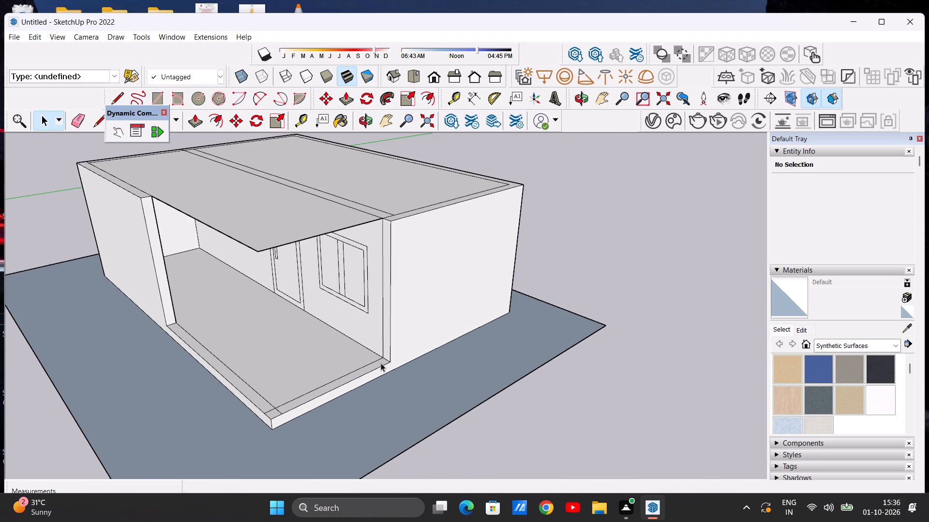
key(p)
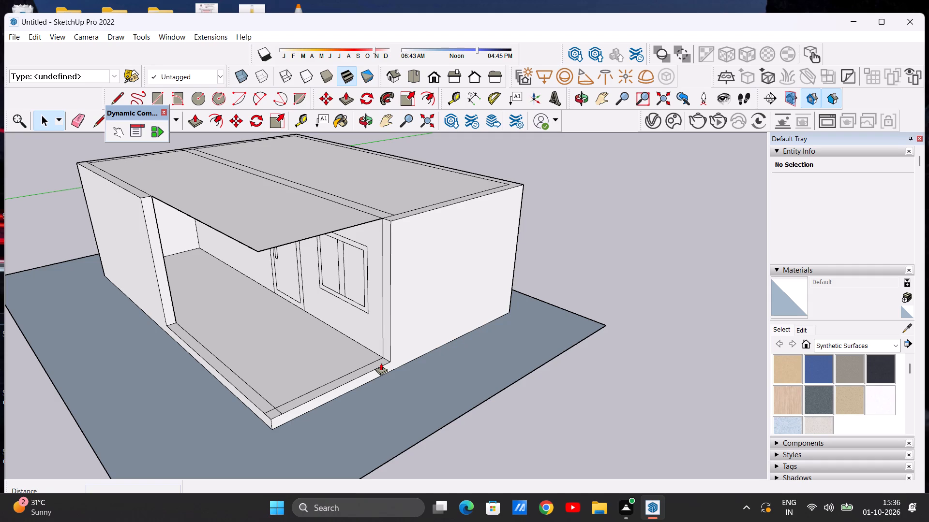
scroll(389, 302, up, 2)
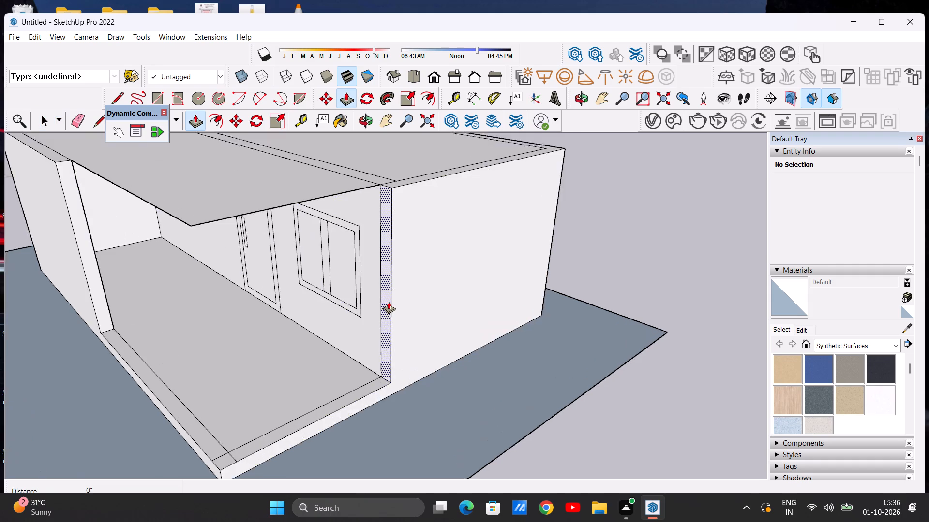
scroll(389, 302, up, 3)
click(386, 302)
scroll(335, 319, down, 5)
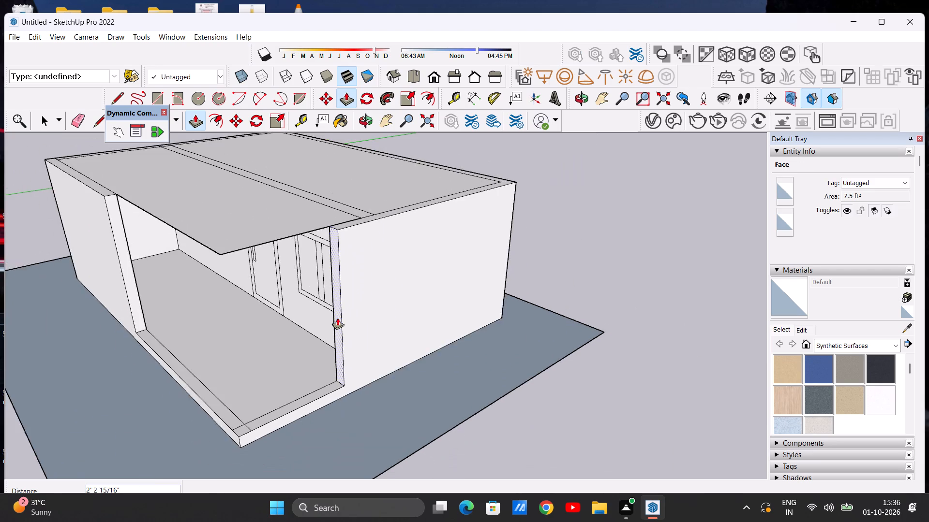
scroll(337, 318, down, 3)
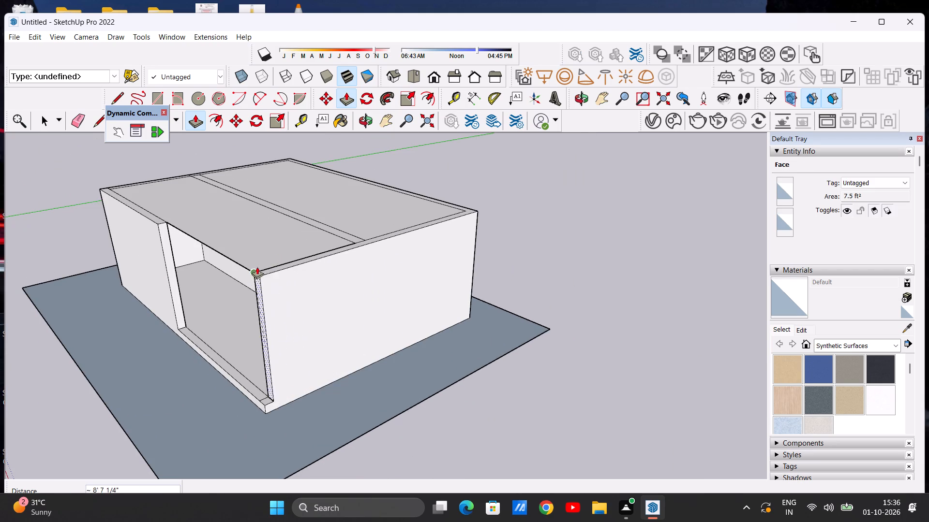
click(257, 270)
Push/Pull the small square slab face at the porch's front corner 10' up to the wall top.
scroll(257, 306, down, 2)
middle_drag(244, 305, 316, 341)
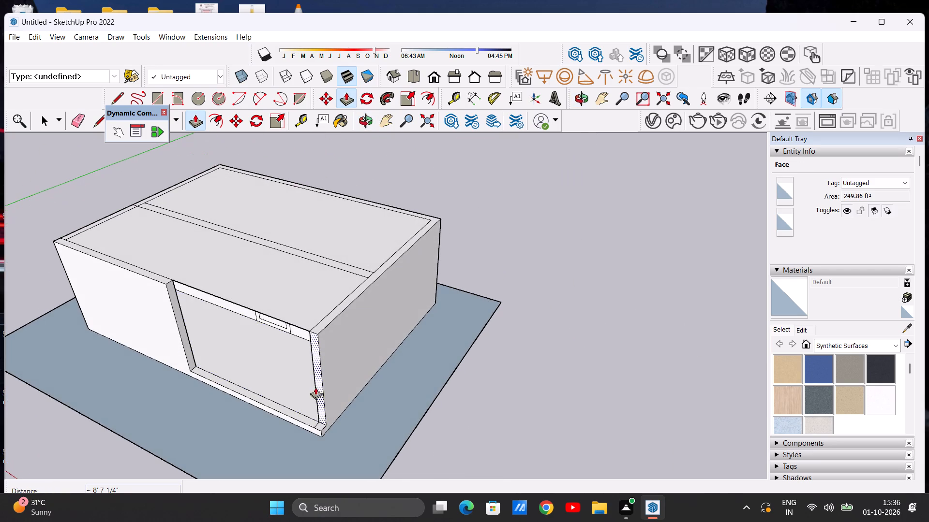
scroll(324, 431, up, 11)
click(313, 419)
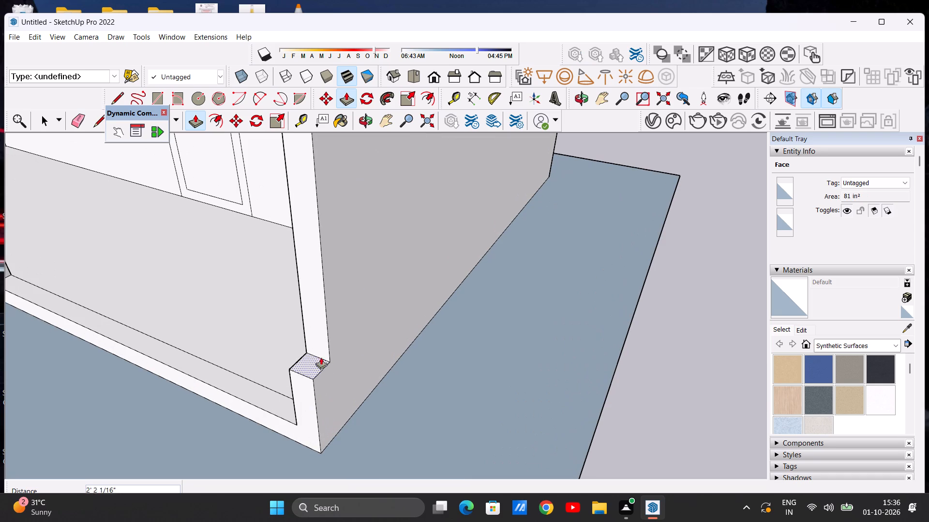
scroll(319, 330, down, 11)
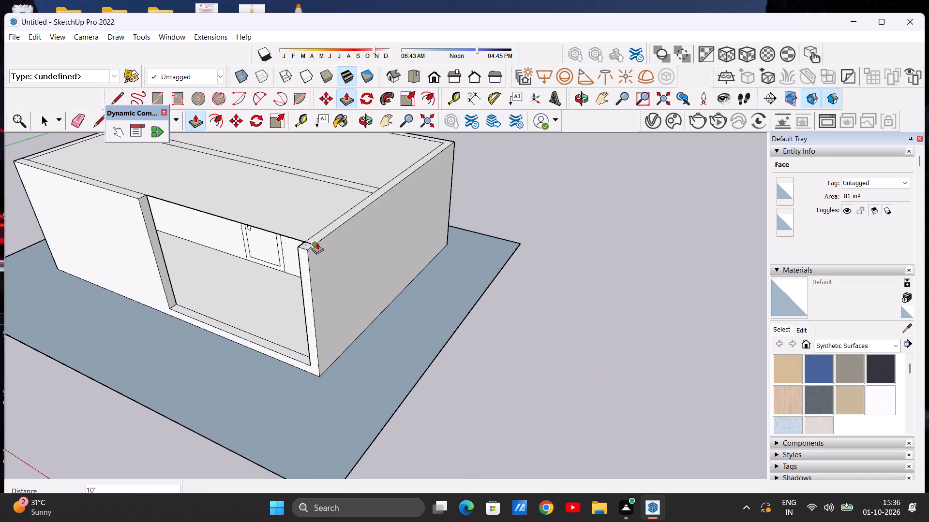
click(317, 242)
key(space)
Examine the extended porch side wall and the flat roof faces from the front and from above.
scroll(297, 307, down, 2)
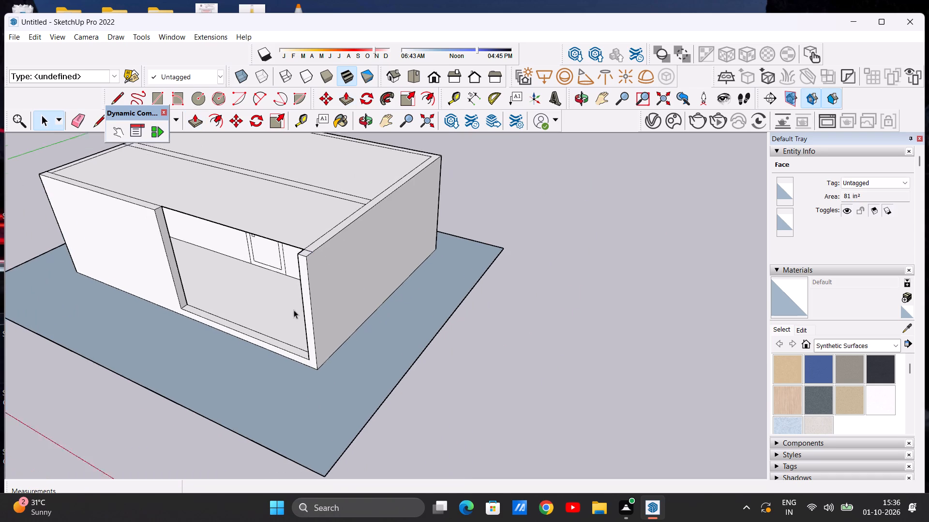
middle_drag(267, 311, 452, 271)
middle_click(451, 269)
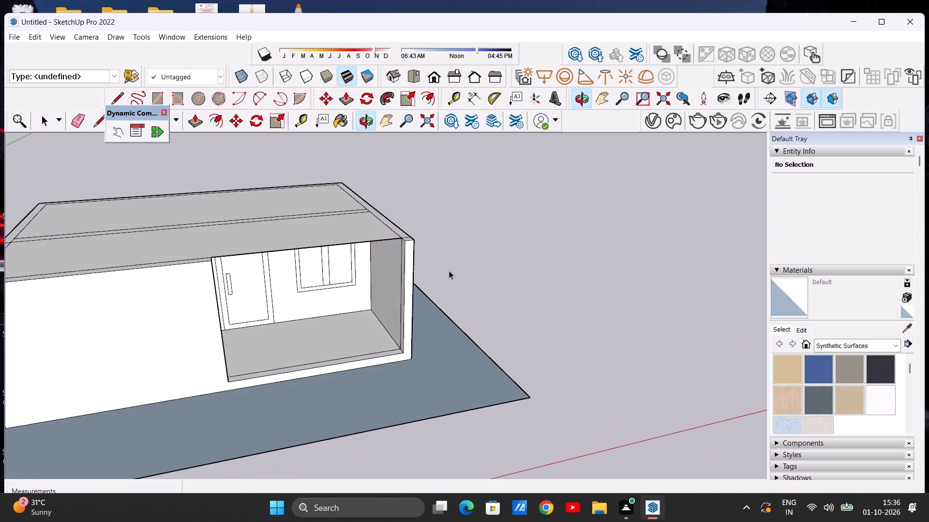
scroll(452, 283, down, 5)
middle_drag(398, 335, 176, 300)
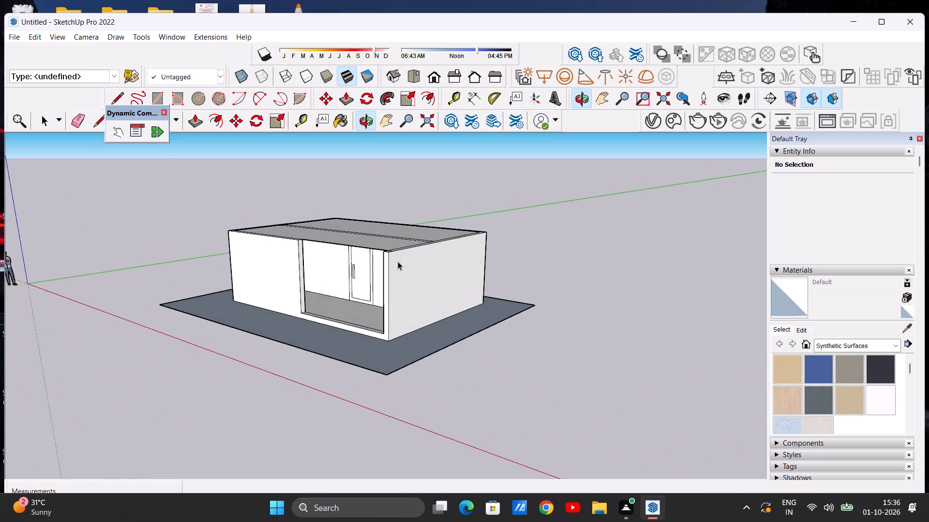
middle_drag(415, 261, 256, 335)
scroll(348, 235, up, 7)
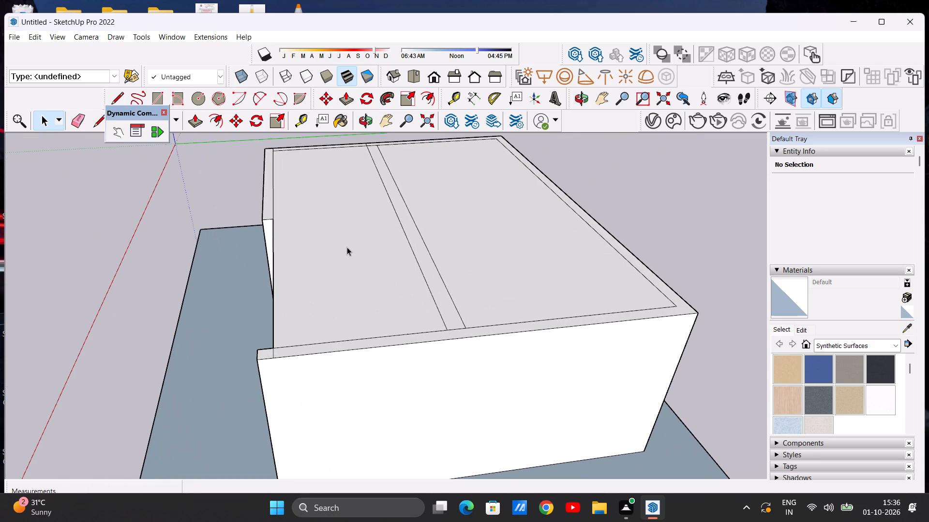
scroll(356, 273, up, 2)
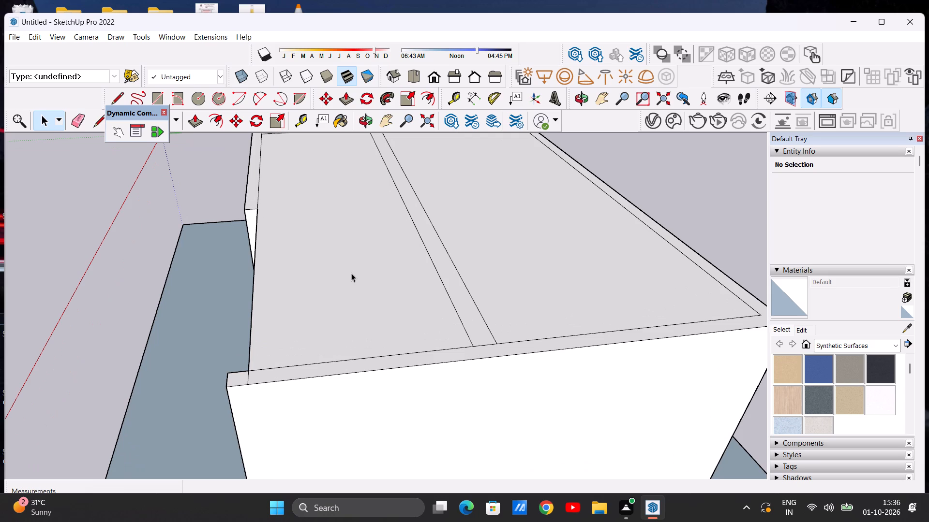
scroll(351, 273, down, 2)
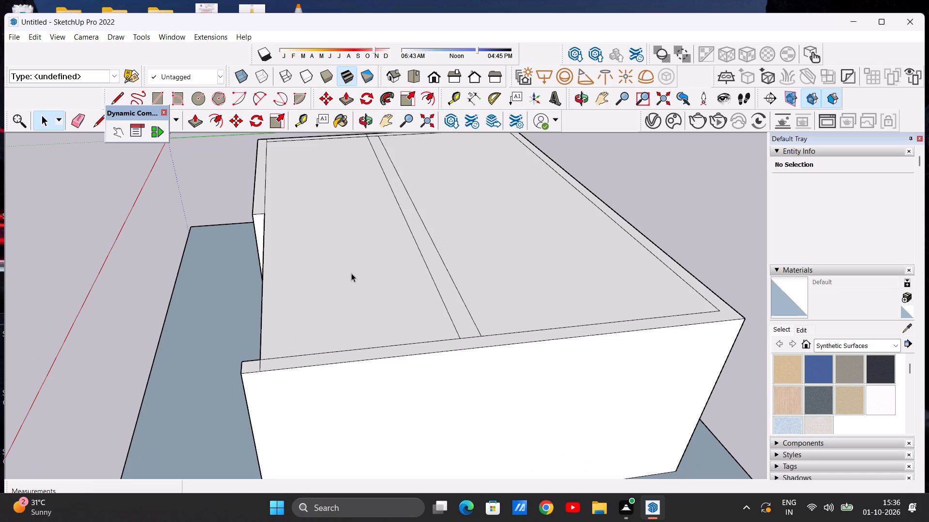
scroll(351, 273, down, 5)
middle_drag(352, 280, 340, 326)
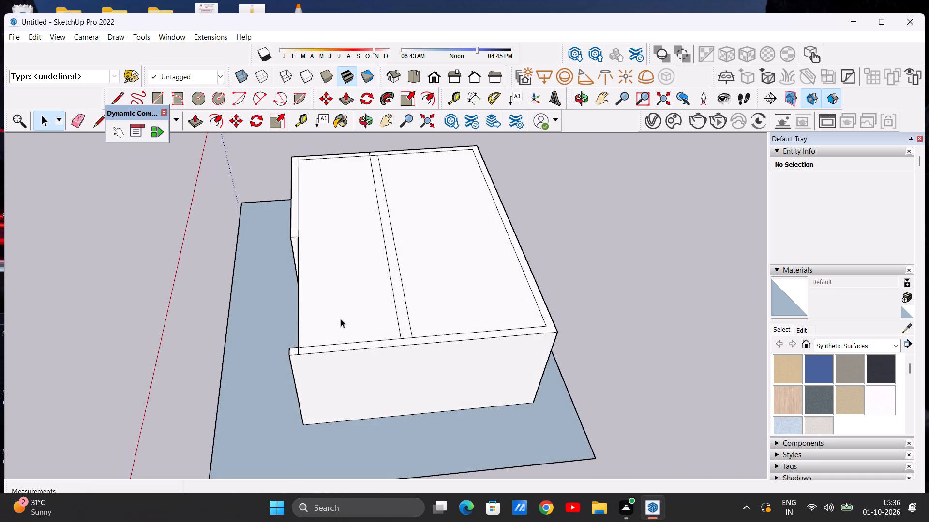
scroll(370, 279, down, 3)
scroll(390, 252, up, 5)
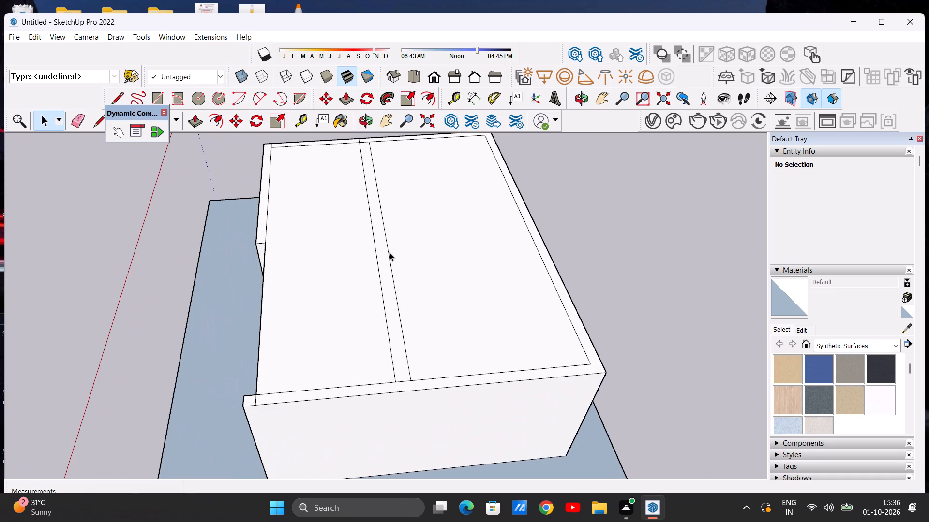
Push/Pull the porch roof face up about 8 3/4" to thicken it into a slab.
key(p)
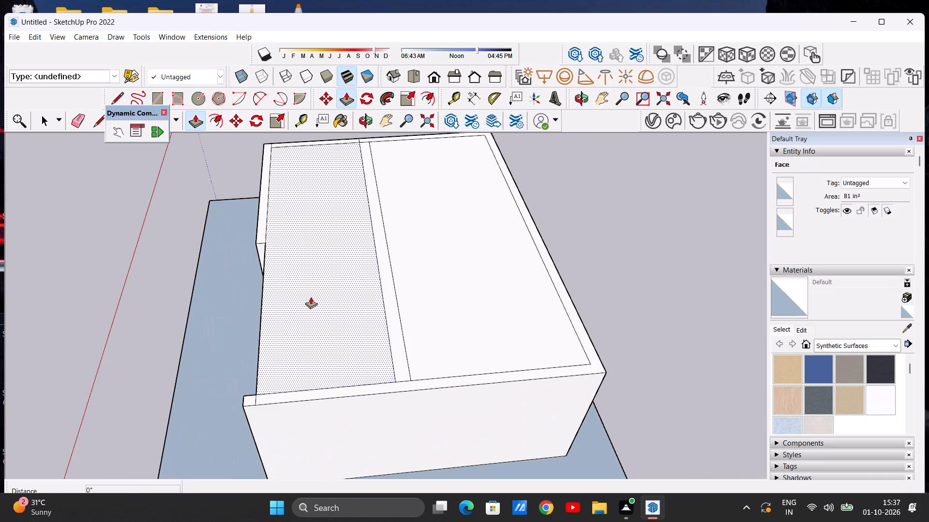
click(311, 297)
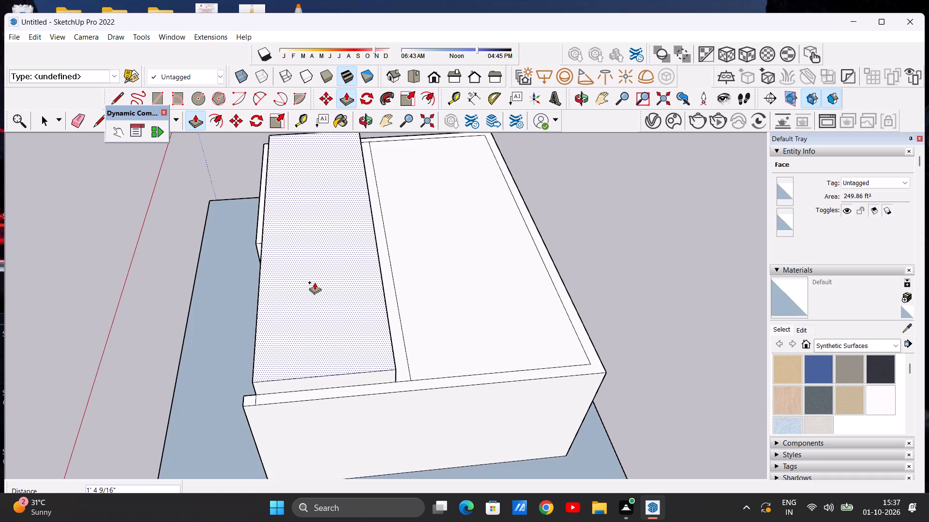
middle_drag(315, 287, 327, 285)
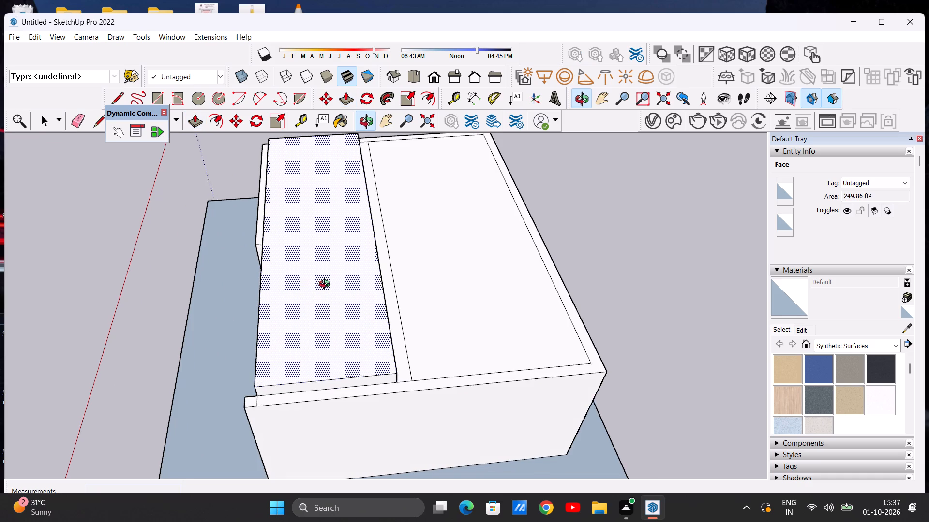
middle_drag(327, 285, 408, 257)
middle_drag(374, 278, 417, 242)
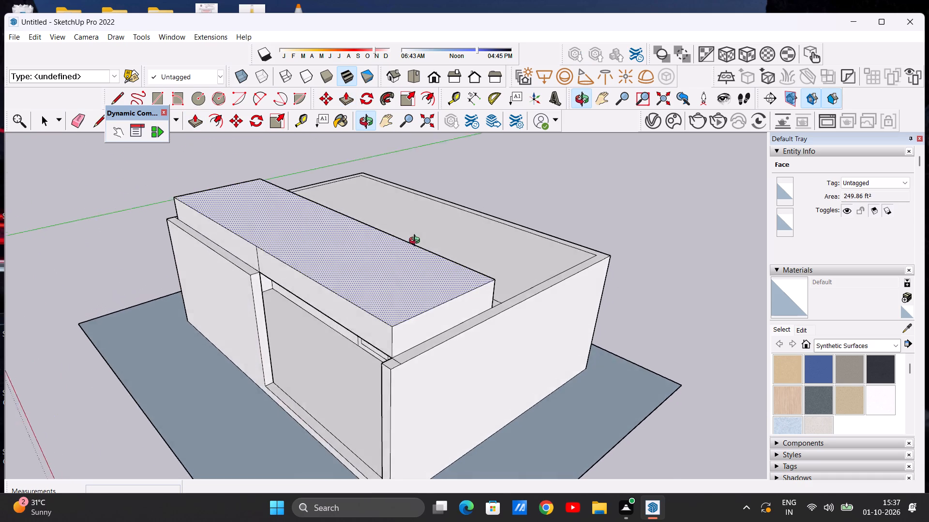
middle_drag(417, 242, 430, 232)
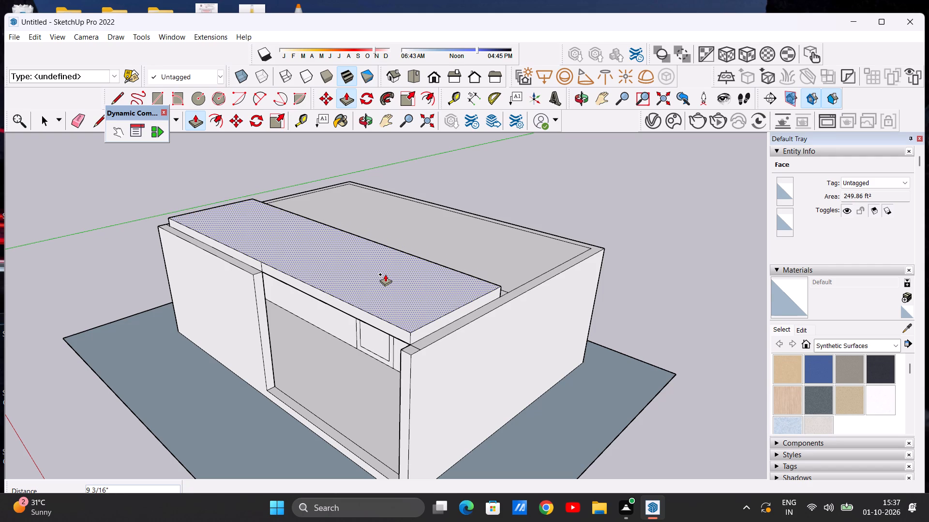
click(385, 274)
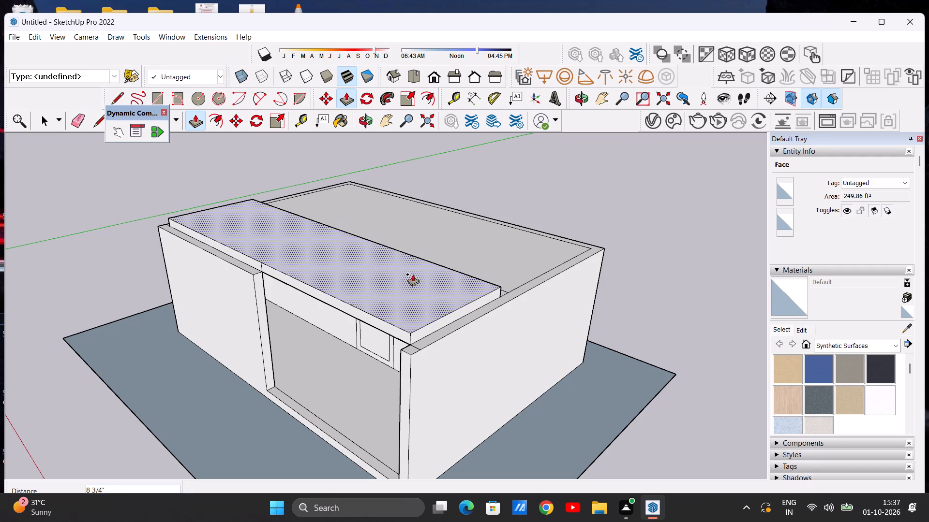
Erase the two short vertical lines on the rear edge face of the raised porch roof slab.
middle_drag(459, 282, 121, 287)
scroll(291, 282, up, 2)
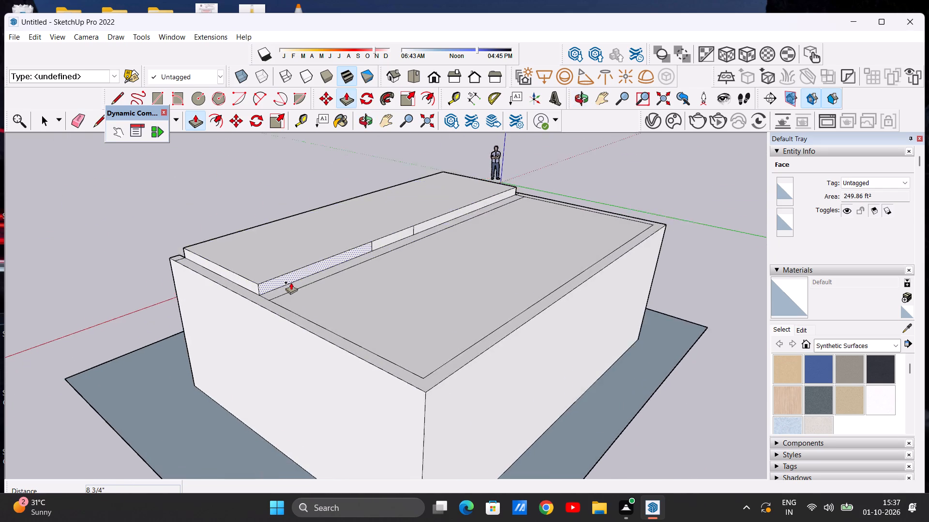
scroll(291, 282, up, 3)
key(space)
text(E)
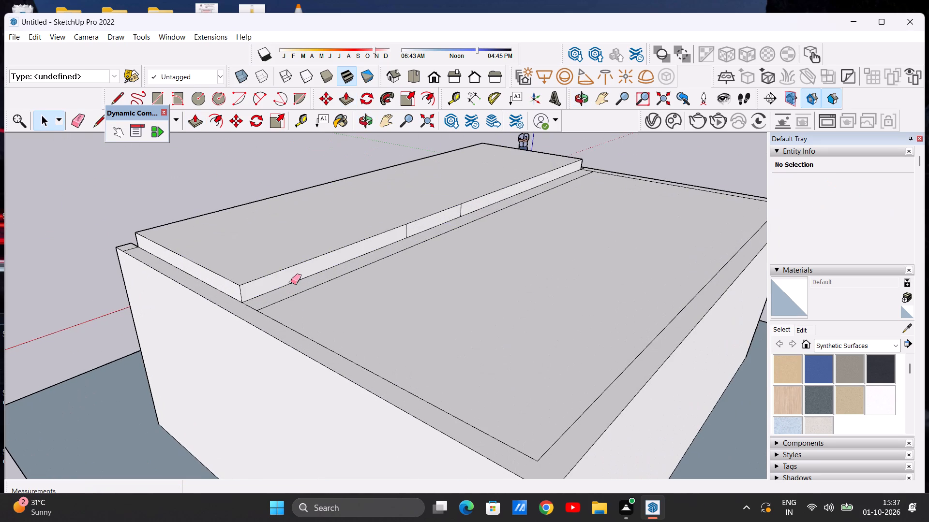
scroll(413, 236, up, 6)
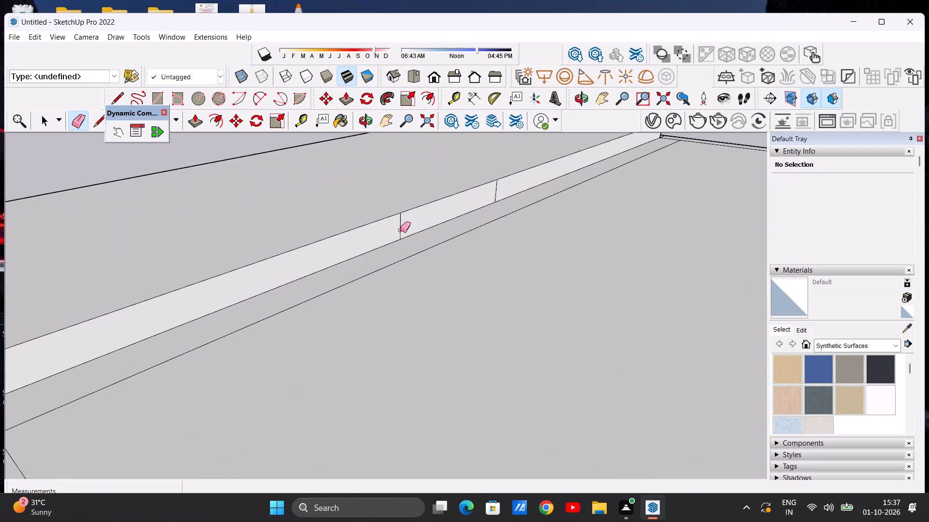
drag(386, 230, 416, 226)
drag(486, 194, 504, 191)
Erase the seam line across the top of the porch side wall near its front corner.
scroll(518, 223, down, 2)
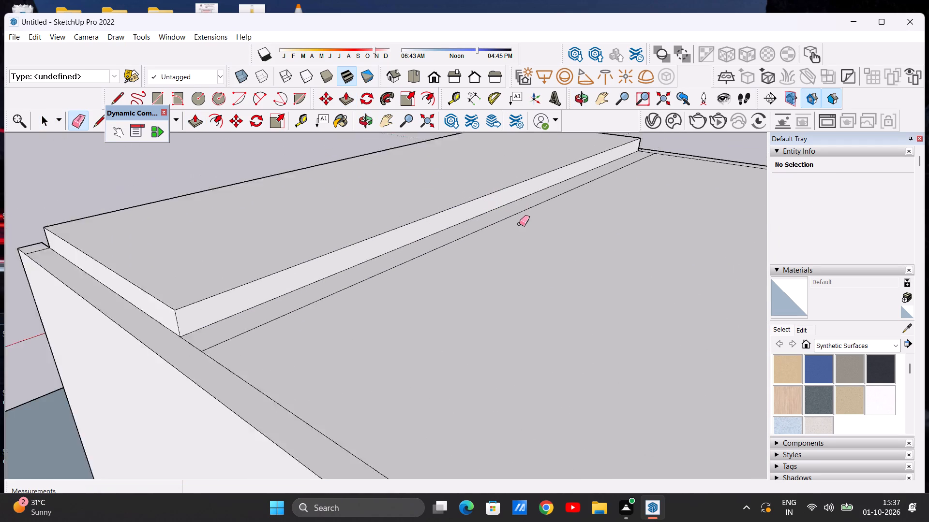
scroll(519, 224, down, 8)
middle_drag(323, 227, 329, 316)
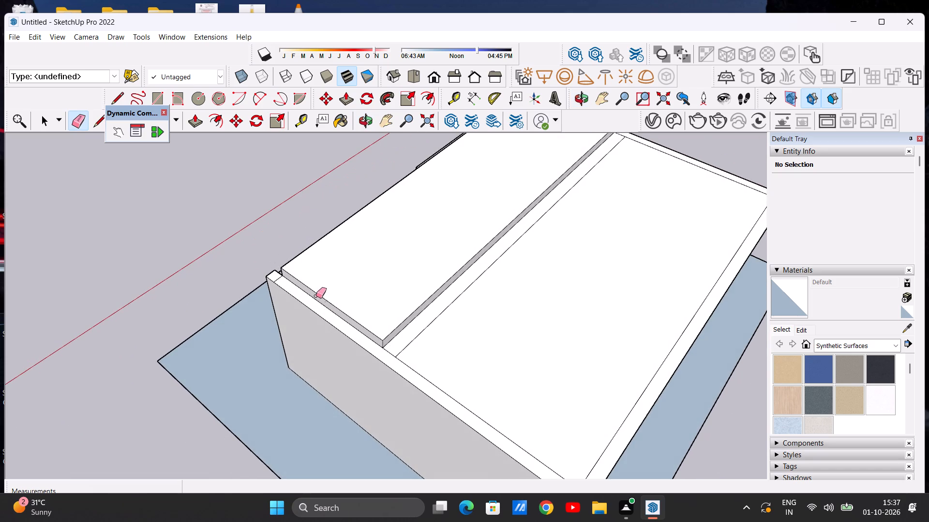
scroll(293, 283, up, 13)
drag(249, 257, 253, 262)
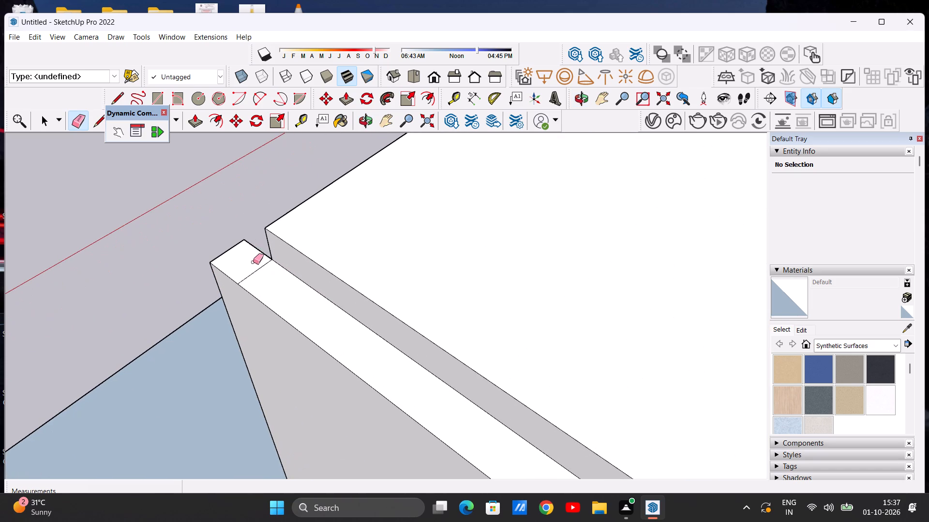
drag(253, 262, 256, 265)
drag(249, 266, 256, 279)
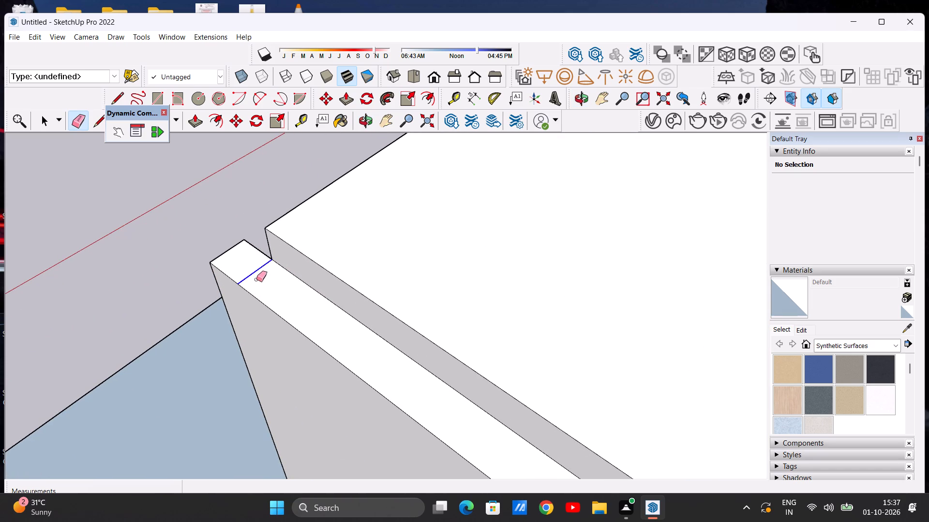
drag(256, 279, 257, 281)
Examine the cleaned porch side wall top and the raised roof slab from above and from the side.
scroll(266, 282, down, 12)
scroll(310, 291, up, 19)
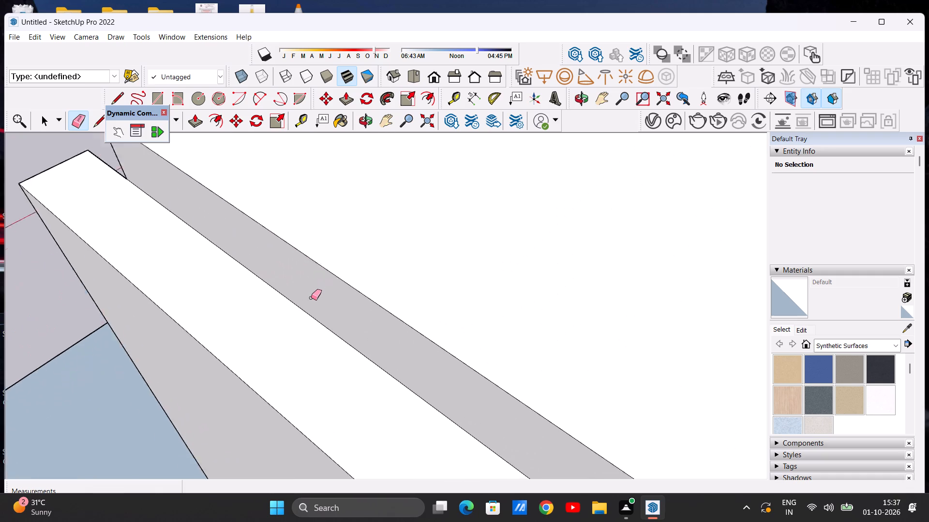
scroll(311, 298, up, 12)
scroll(306, 310, down, 20)
scroll(306, 310, down, 6)
middle_drag(333, 331, 337, 324)
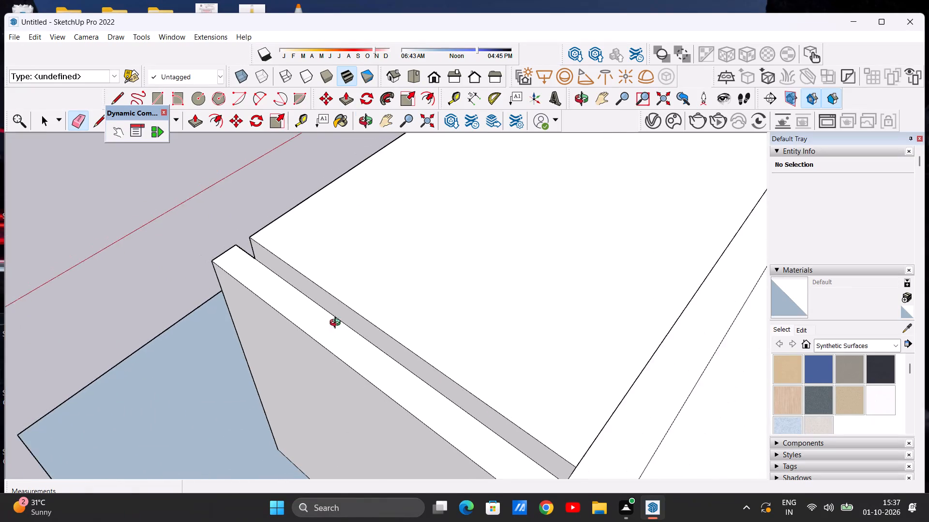
middle_drag(337, 324, 500, 213)
middle_click(502, 213)
middle_drag(498, 213, 464, 217)
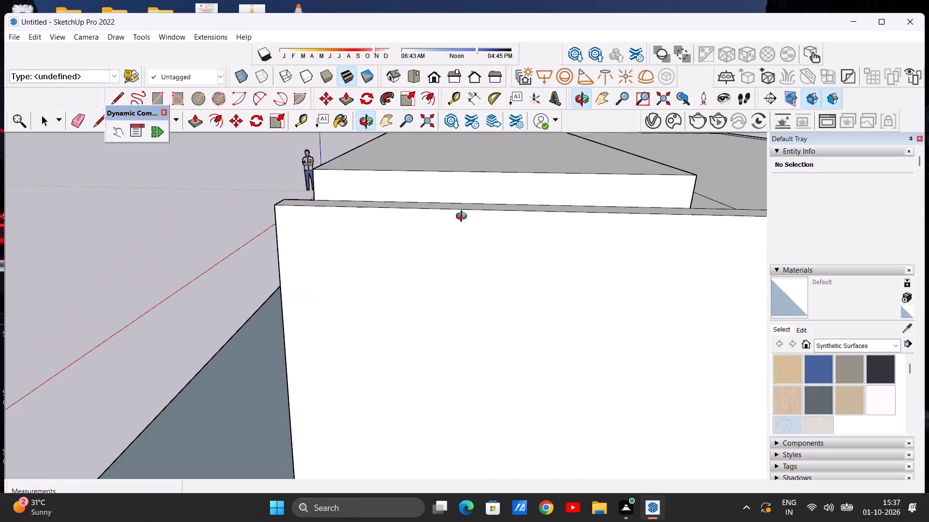
middle_drag(464, 217, 292, 223)
scroll(364, 241, down, 10)
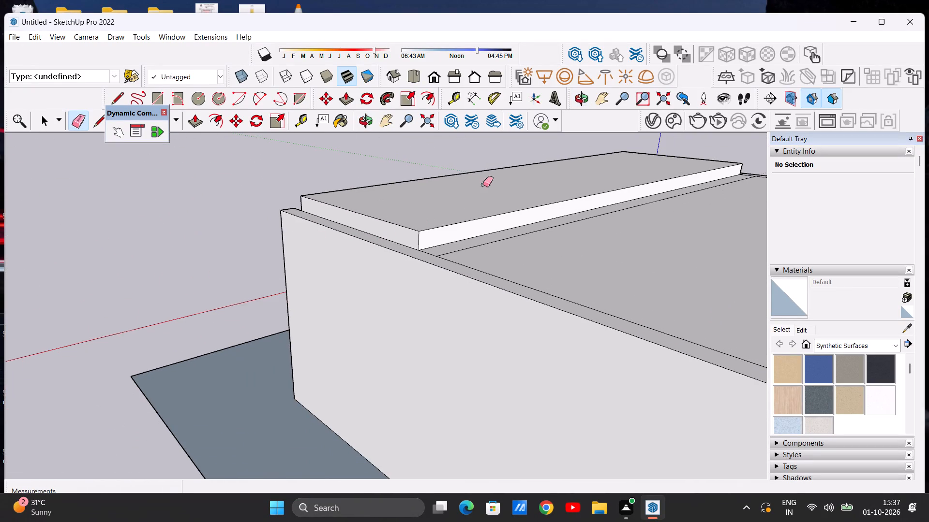
scroll(422, 207, down, 3)
scroll(604, 172, up, 6)
Push/Pull the porch roof slab's inner edge face about 12' 7 3/8" across the room to the inner edge of the far wall.
middle_drag(603, 207, 302, 230)
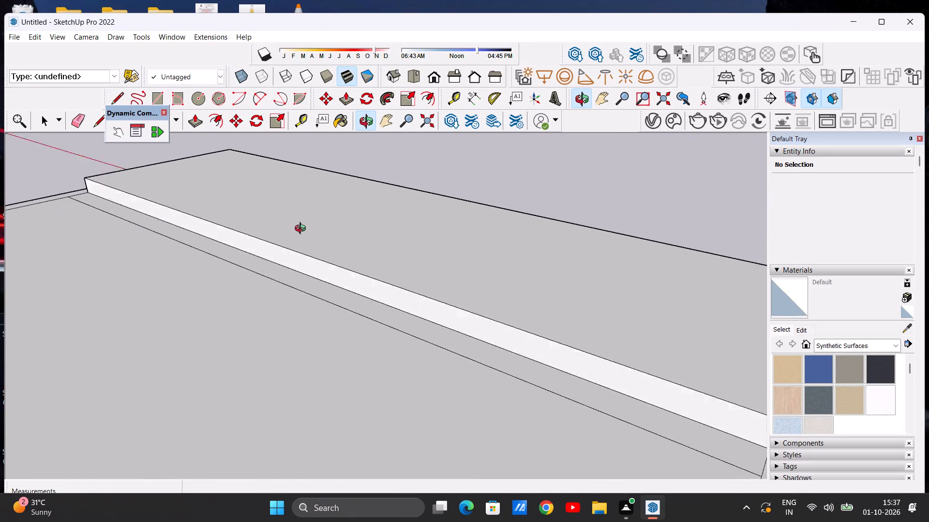
middle_drag(302, 230, 183, 214)
scroll(294, 217, down, 5)
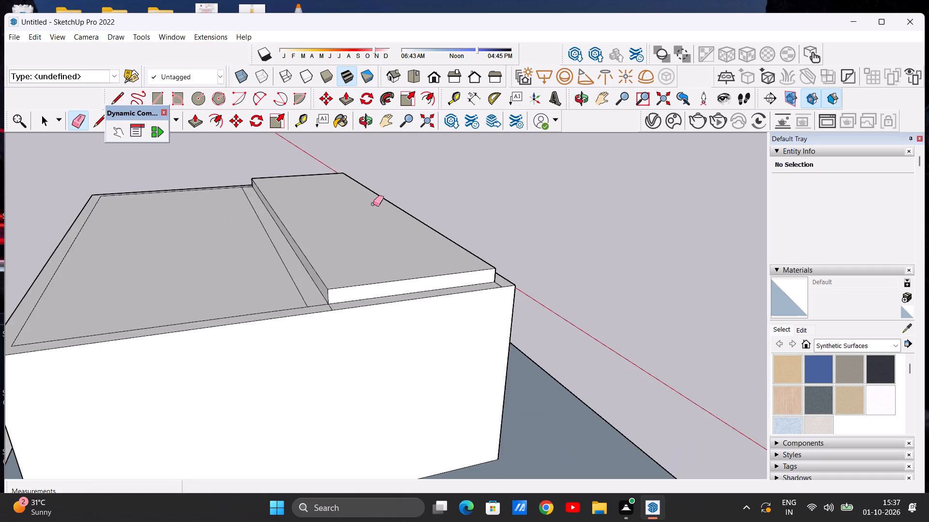
scroll(373, 204, down, 4)
scroll(247, 253, up, 7)
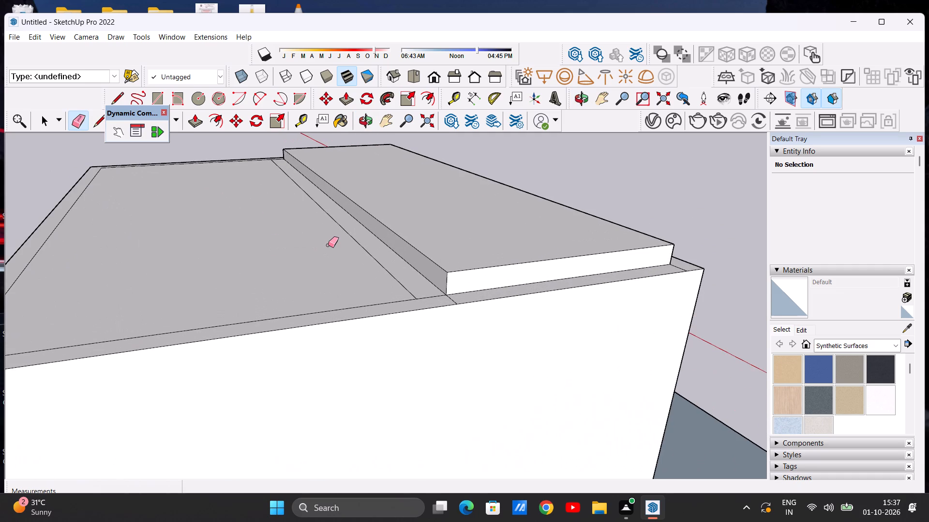
key(p)
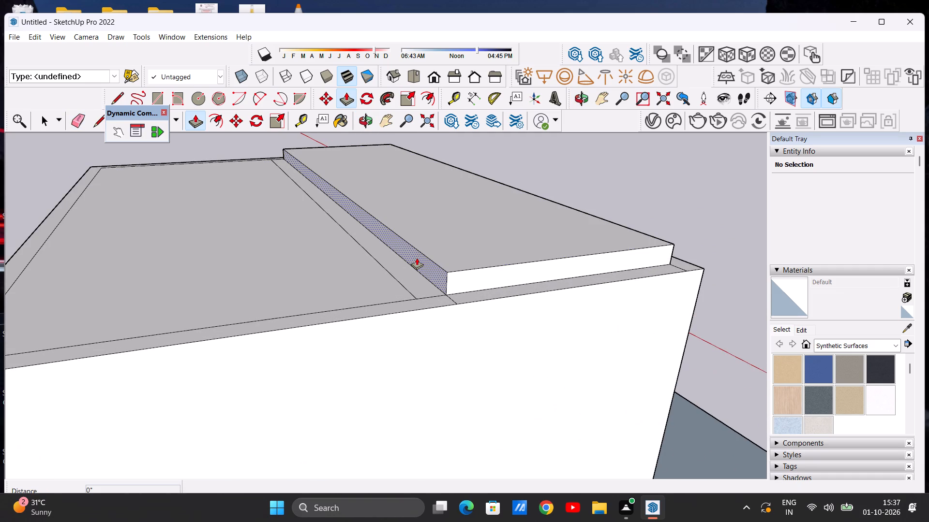
click(419, 258)
scroll(312, 260, down, 5)
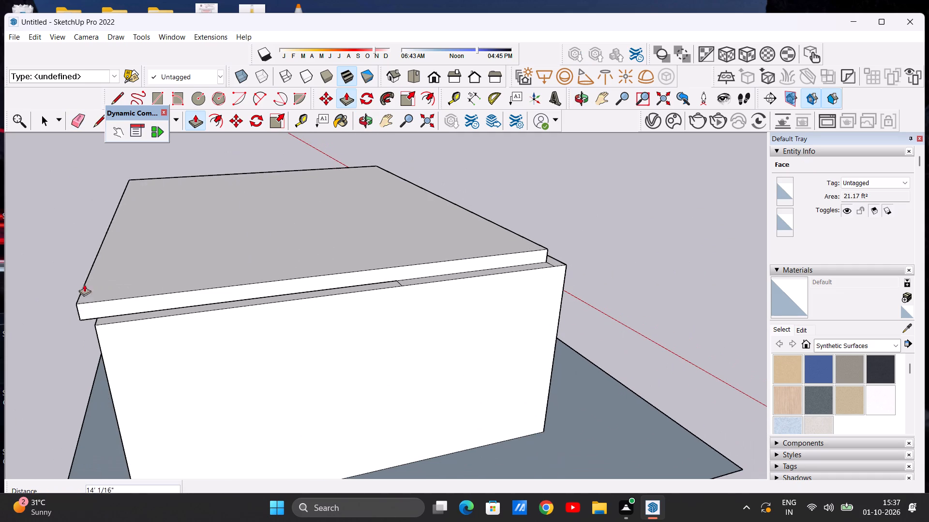
scroll(112, 313, up, 12)
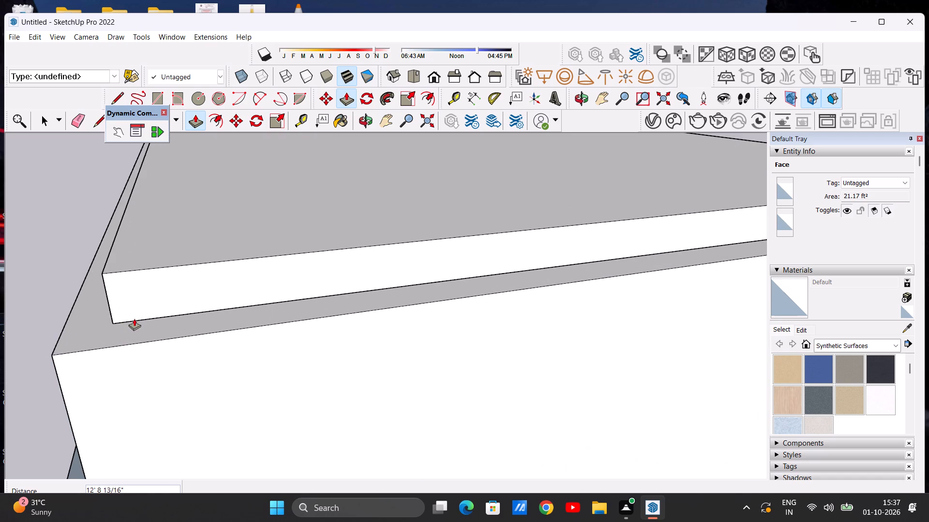
middle_drag(167, 315, 330, 280)
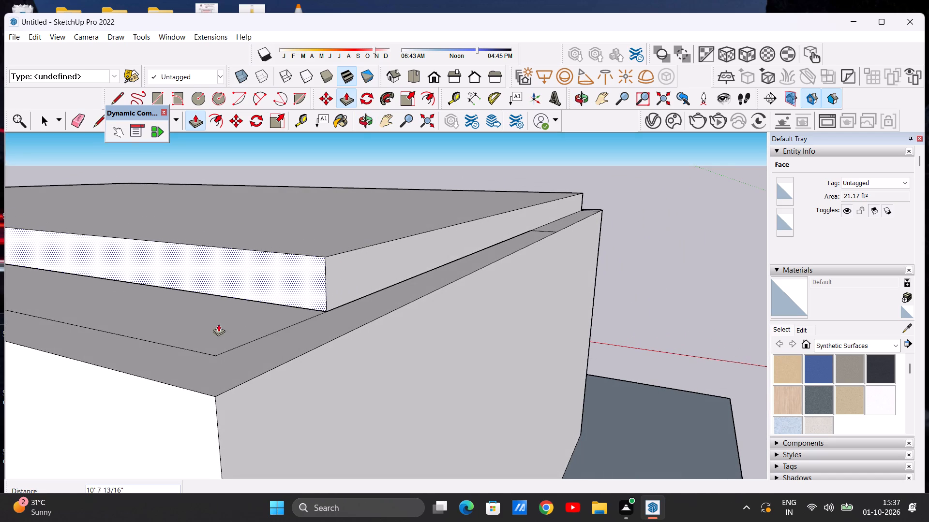
click(213, 352)
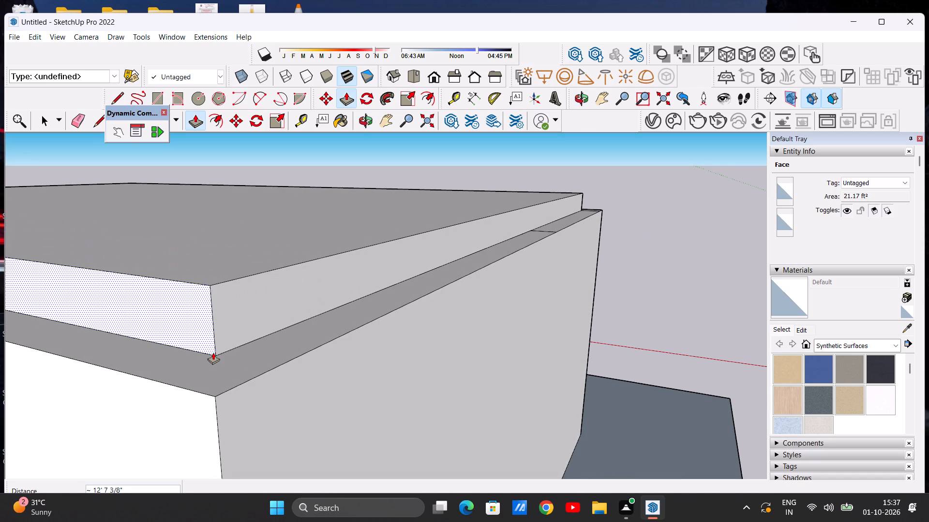
key(space)
Examine the extended roof slab from above and the building's front with the porch, door and window.
scroll(224, 348, down, 14)
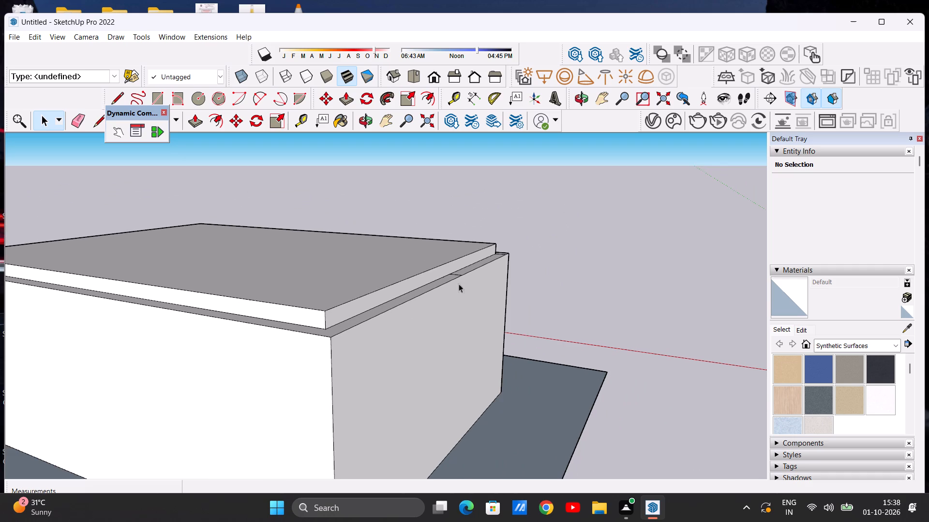
middle_drag(461, 282, 365, 383)
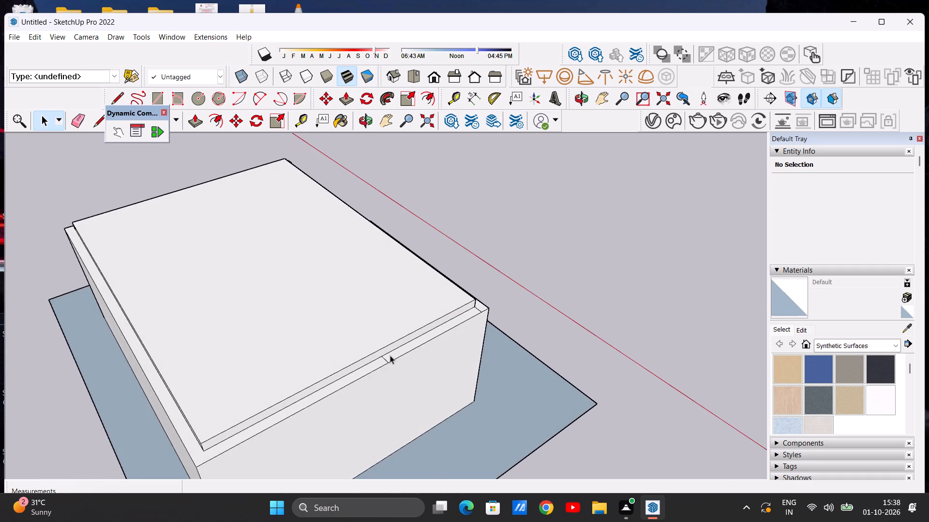
scroll(389, 353, up, 8)
scroll(370, 348, down, 9)
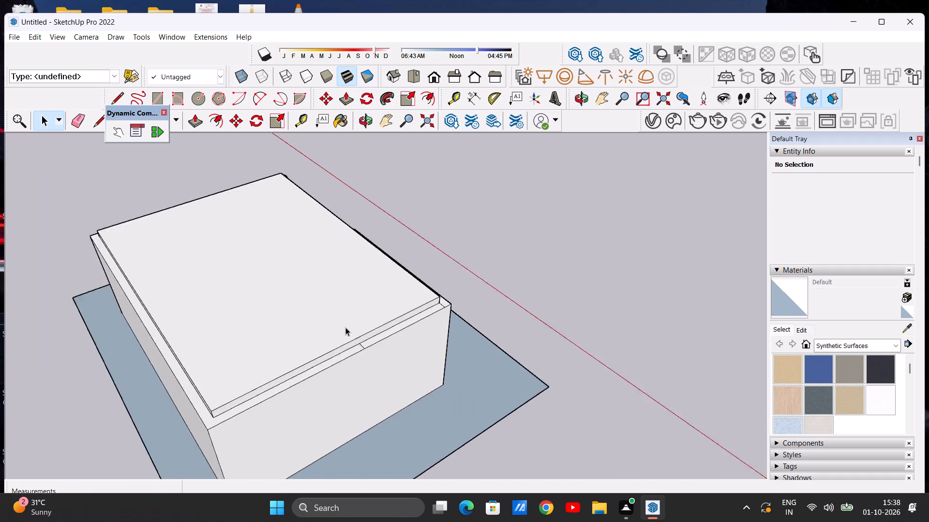
scroll(345, 327, down, 7)
middle_drag(450, 330, 100, 330)
middle_drag(345, 331, 170, 205)
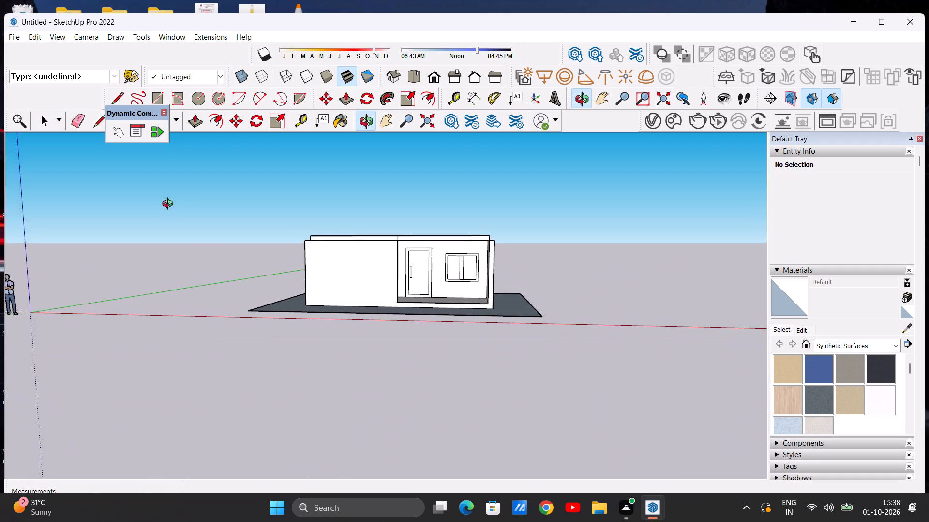
middle_drag(170, 205, 130, 217)
scroll(394, 255, up, 7)
middle_drag(388, 268, 419, 259)
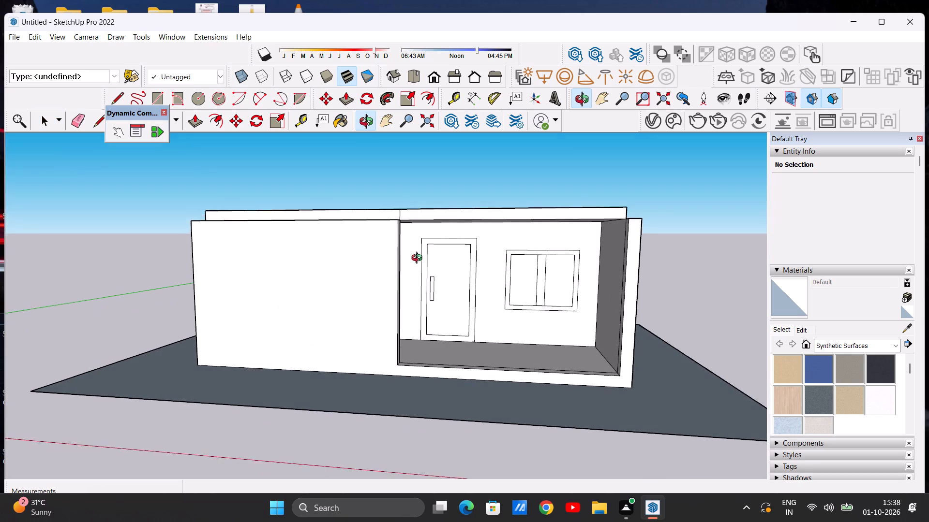
middle_drag(419, 259, 418, 263)
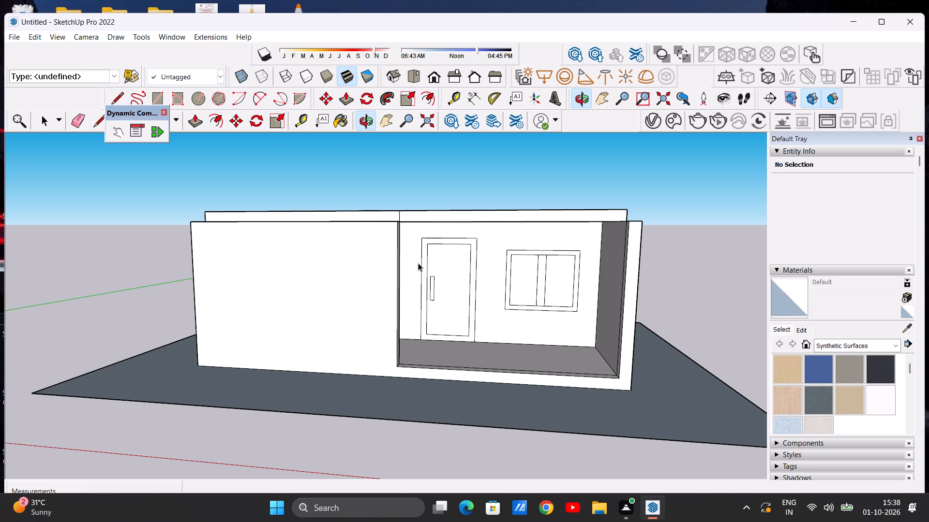
scroll(400, 284, down, 5)
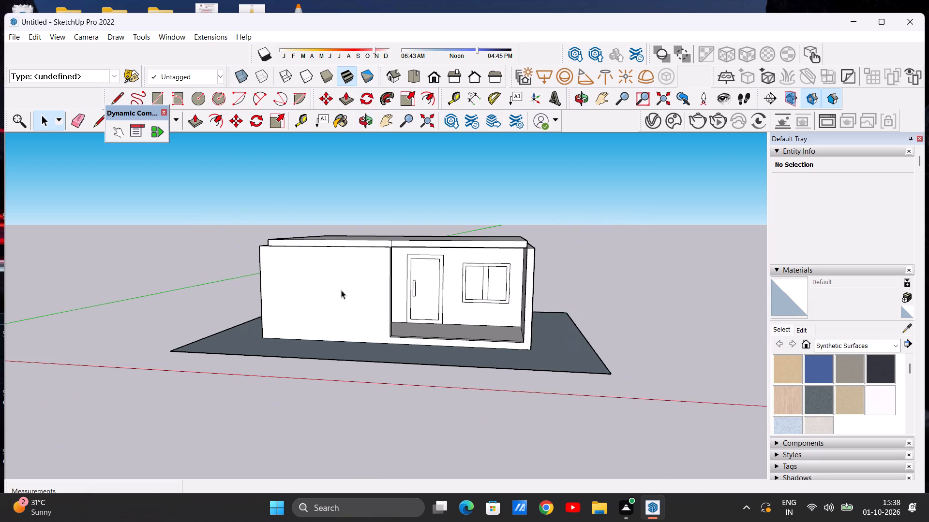
Push/Pull the top face of the solid front wall beside the porch opening up about 9' 4 13/16".
middle_drag(333, 293, 419, 421)
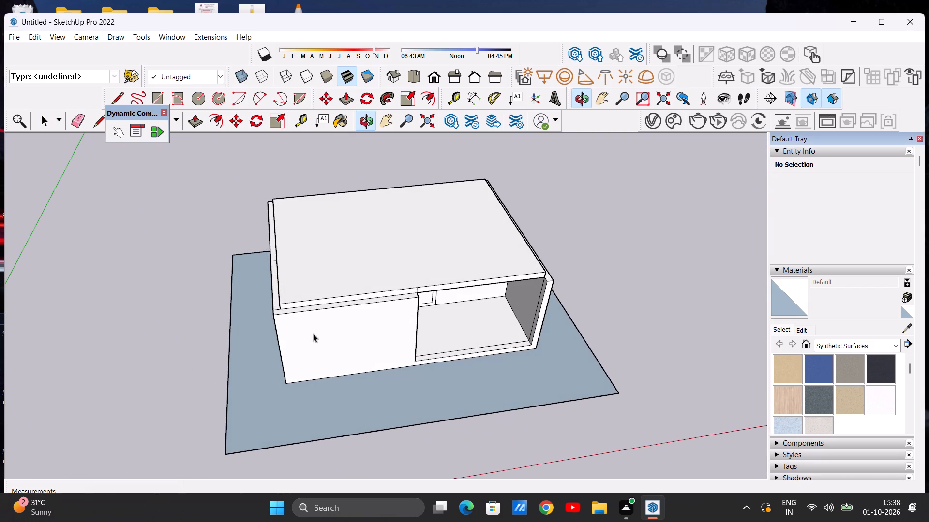
middle_drag(330, 364, 346, 388)
scroll(316, 323, up, 9)
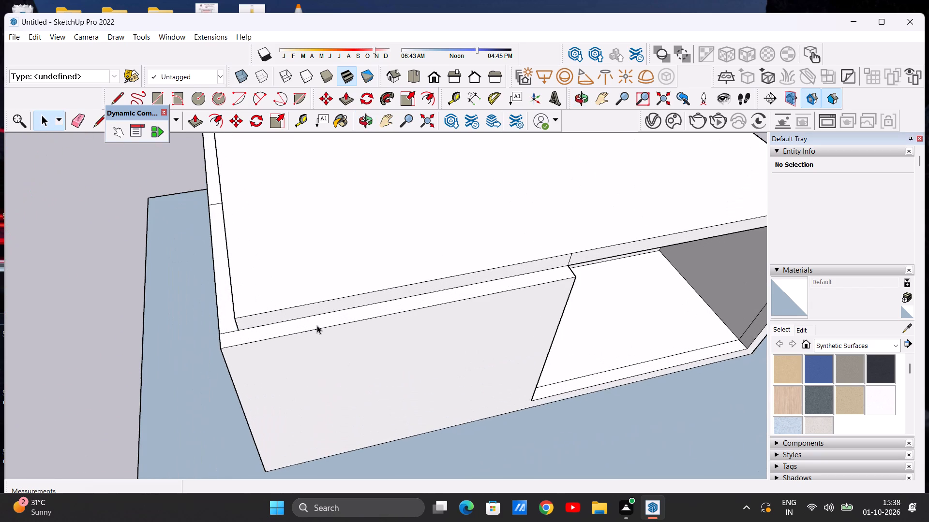
key(p)
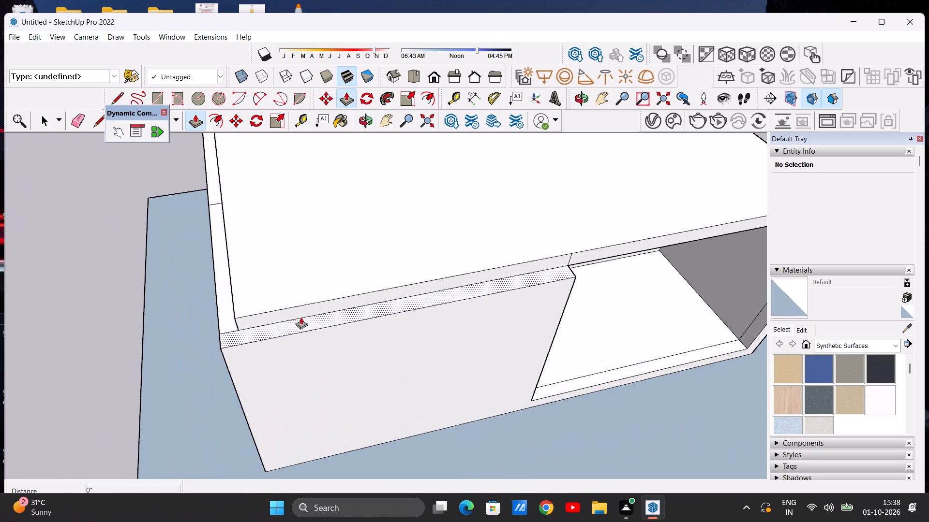
click(300, 320)
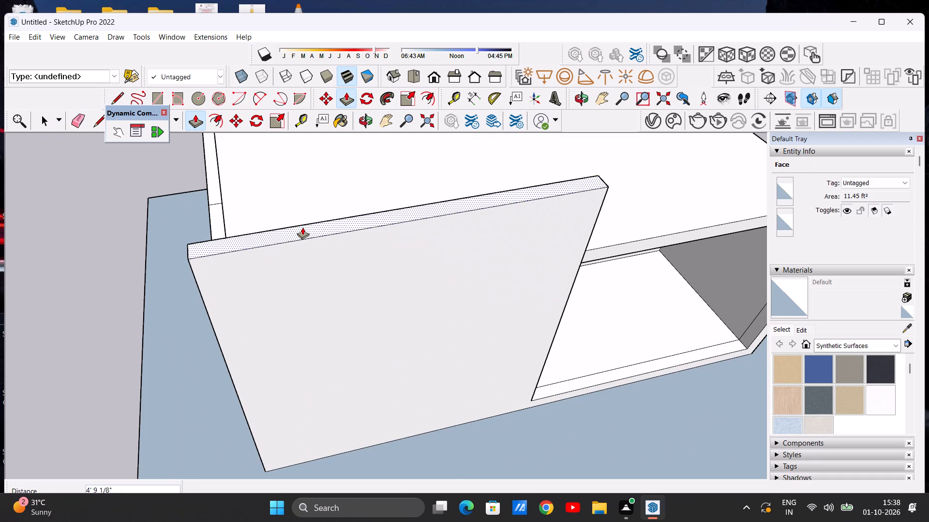
scroll(299, 226, down, 10)
middle_drag(300, 217, 292, 159)
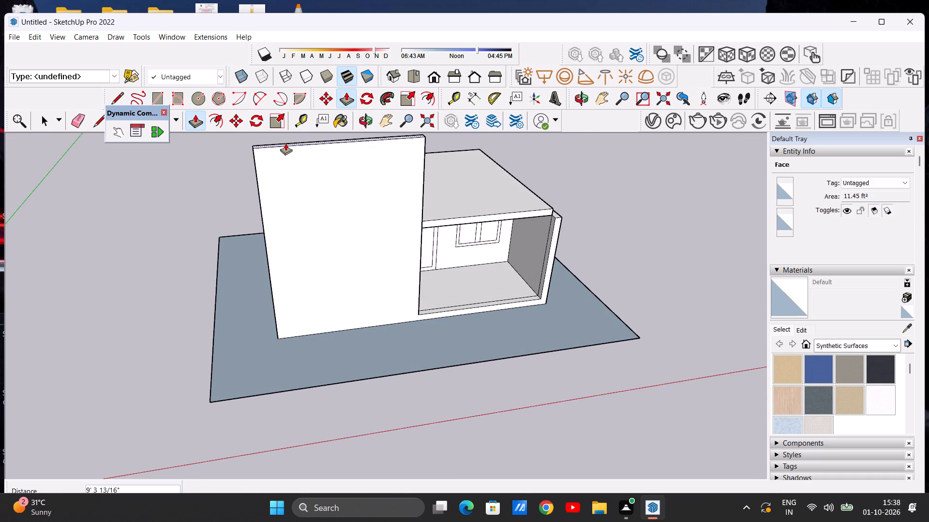
click(285, 143)
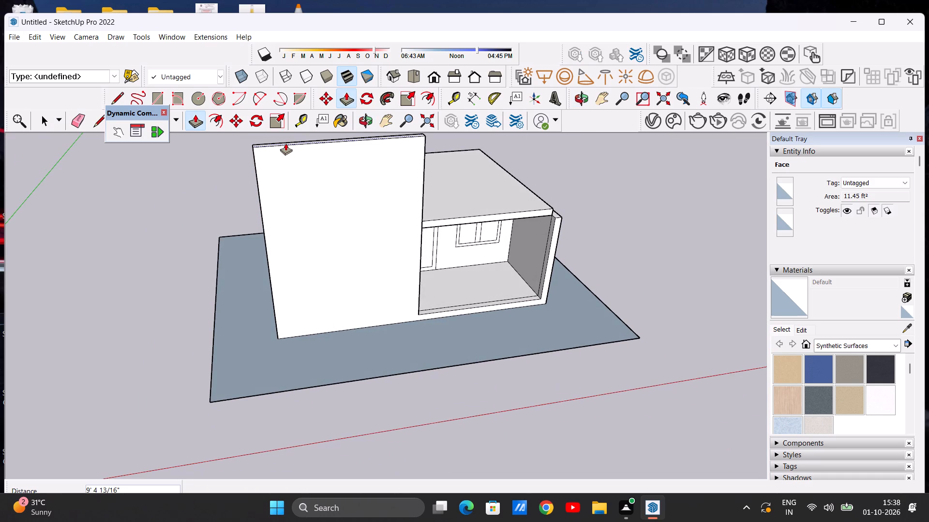
key(space)
Examine how the raised front wall meets the roof slab from the sides and from above.
scroll(262, 263, down, 2)
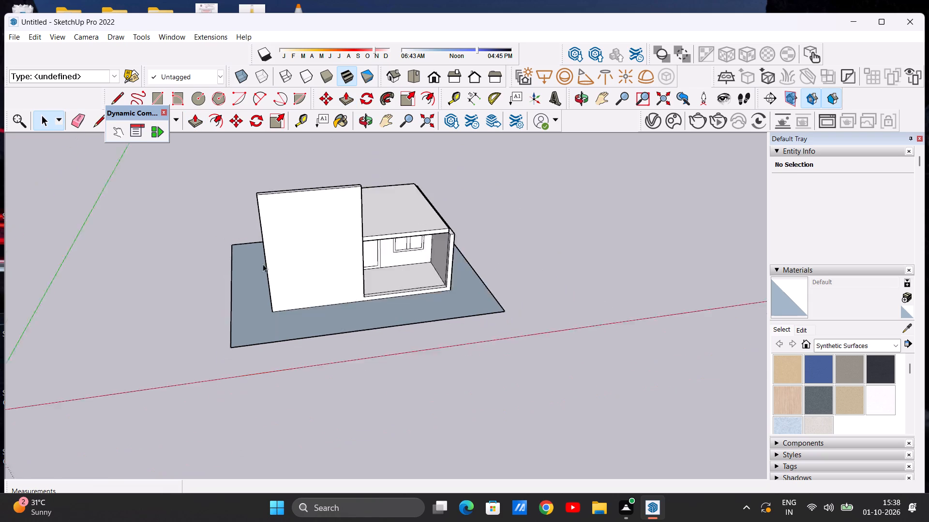
scroll(263, 264, down, 5)
middle_drag(379, 264, 257, 208)
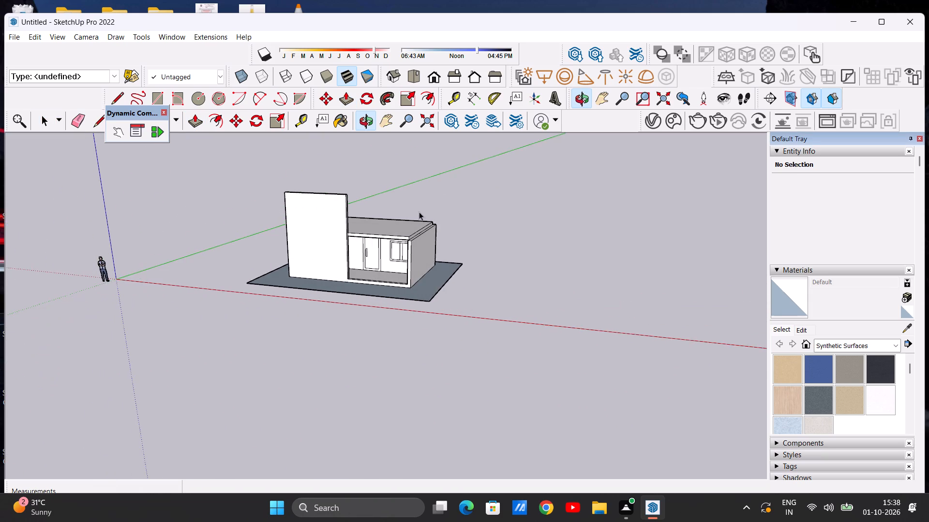
middle_drag(419, 212, 260, 218)
scroll(433, 205, up, 2)
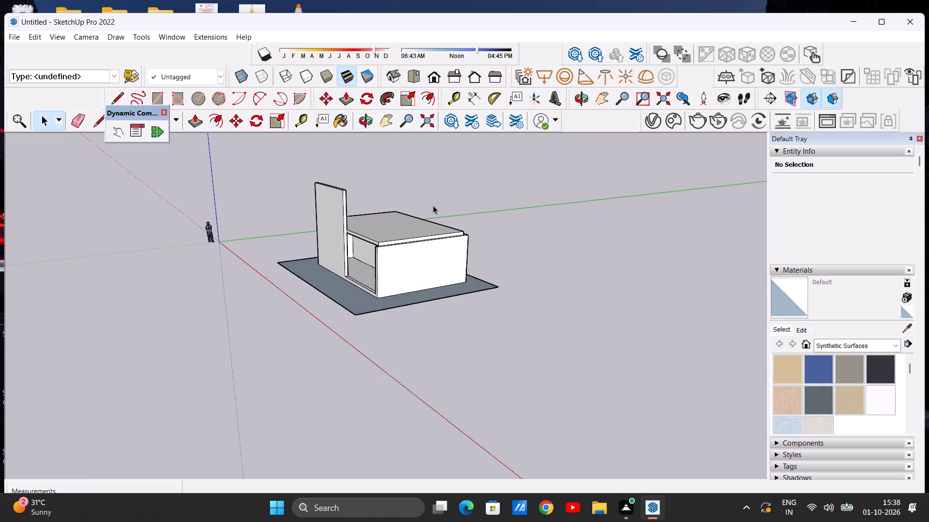
scroll(433, 205, up, 5)
scroll(390, 242, up, 7)
middle_drag(377, 252, 332, 319)
scroll(350, 303, down, 4)
middle_drag(405, 307, 335, 370)
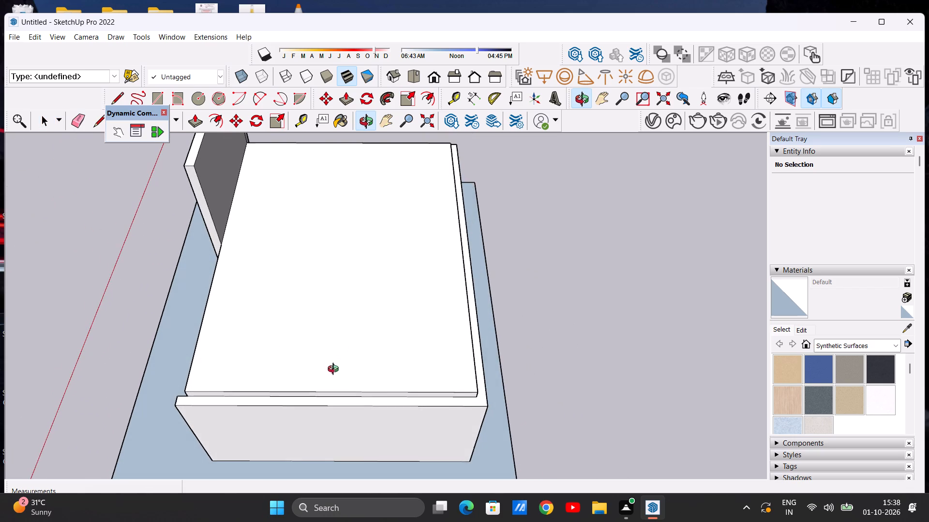
middle_drag(335, 370, 333, 374)
scroll(421, 315, down, 4)
scroll(331, 296, up, 6)
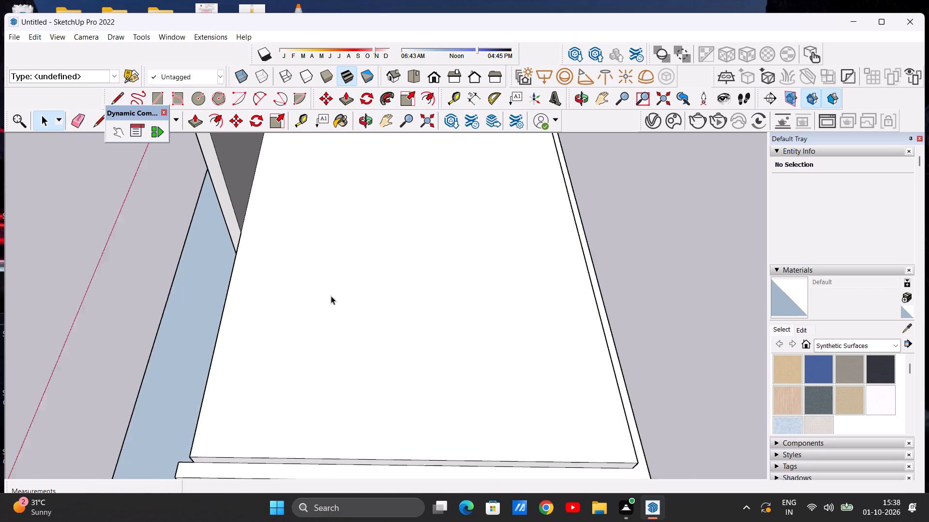
scroll(331, 296, up, 2)
scroll(344, 301, down, 5)
middle_drag(237, 307, 353, 230)
scroll(353, 230, up, 1)
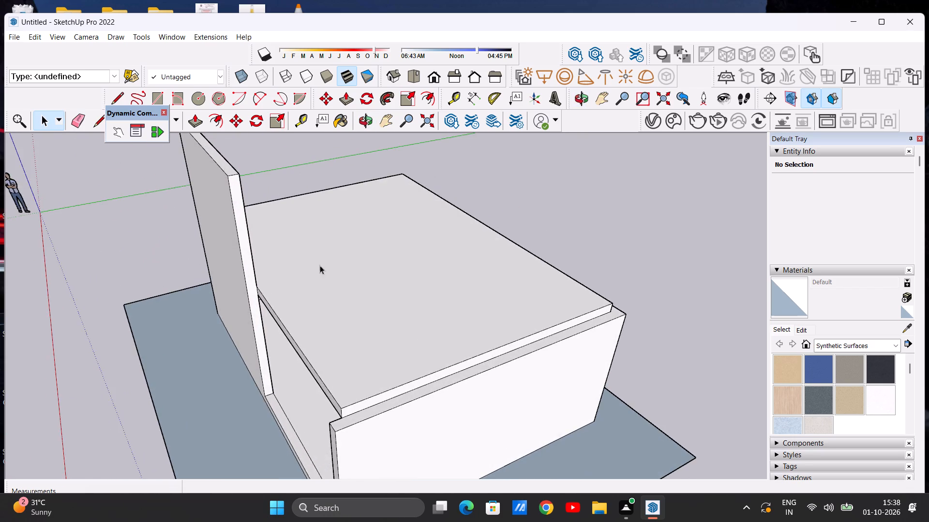
Examine the porch interior behind the raised wall and the overall front of the building.
scroll(285, 353, up, 12)
middle_drag(315, 365, 320, 313)
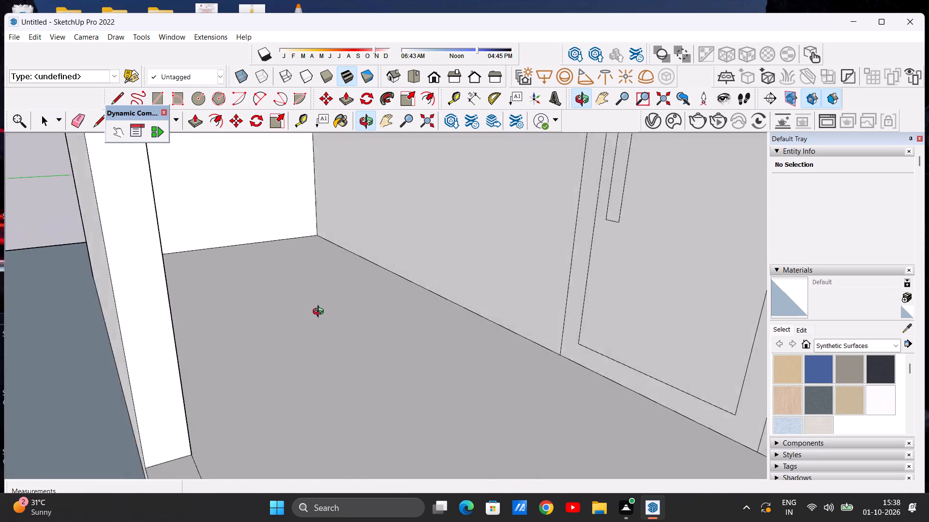
middle_drag(320, 313, 395, 319)
scroll(325, 328, down, 11)
scroll(406, 319, down, 7)
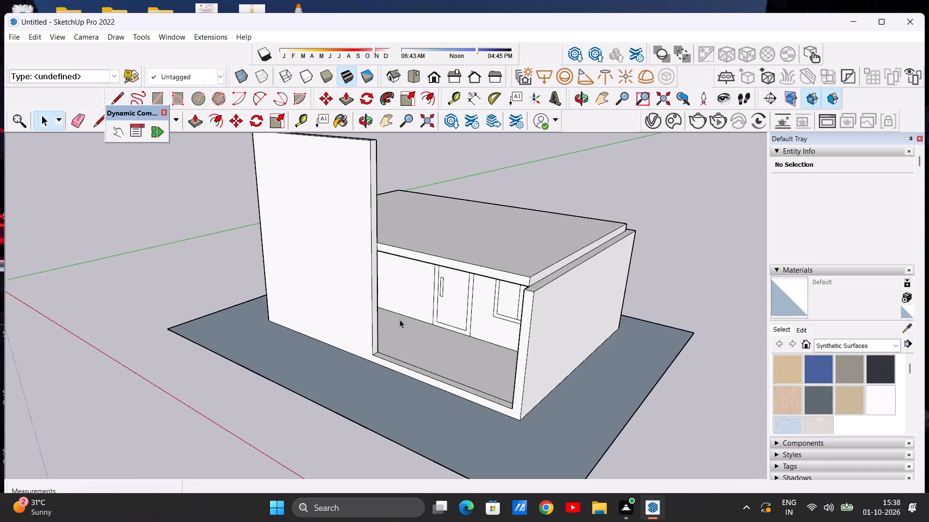
scroll(400, 319, down, 2)
middle_drag(348, 335, 509, 319)
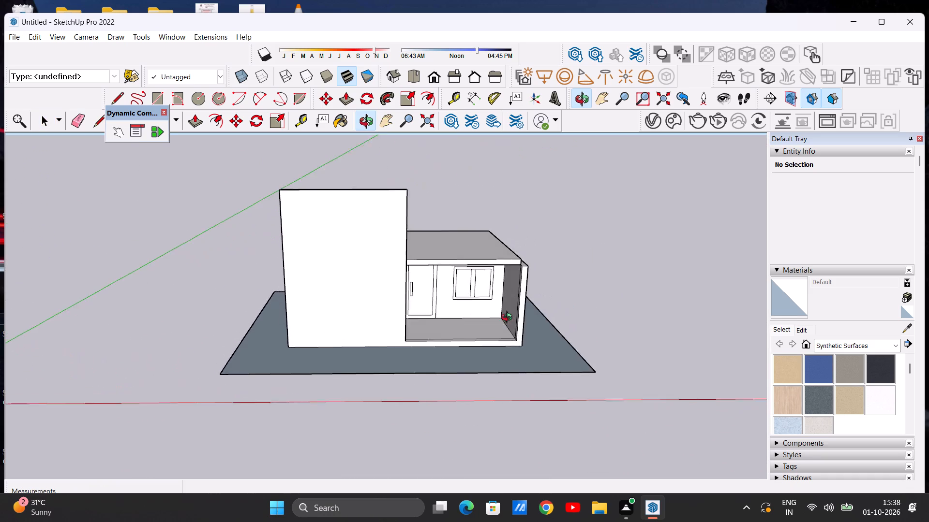
middle_drag(509, 319, 545, 316)
scroll(479, 295, up, 4)
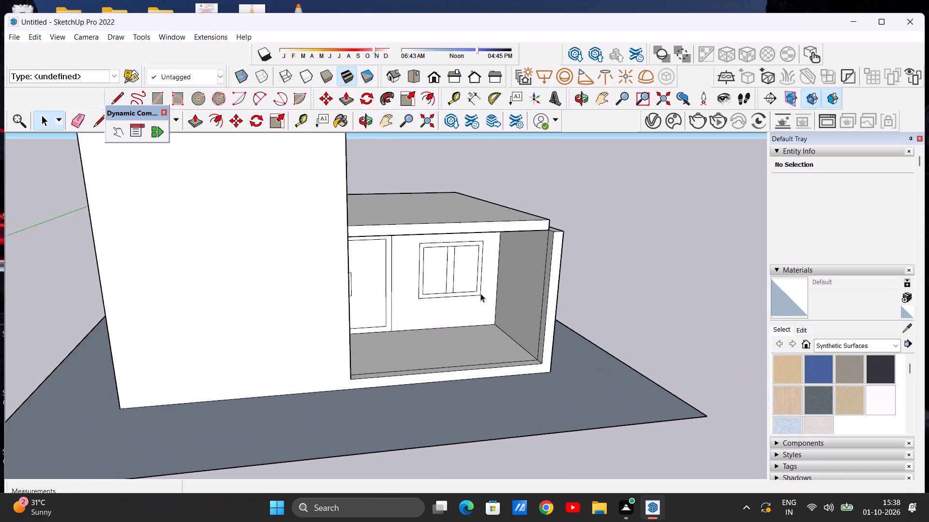
Examine the door and window inside the porch, then the overall front with the raised wall.
scroll(480, 293, up, 10)
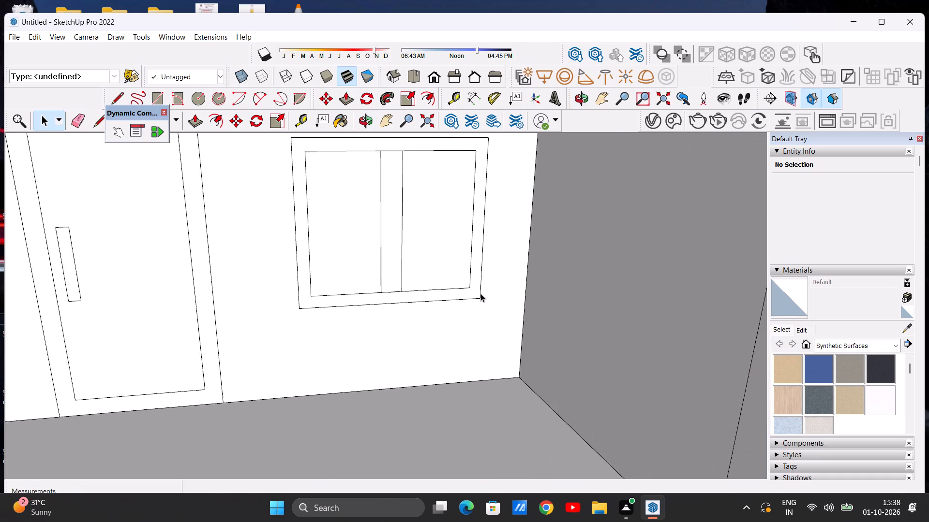
scroll(480, 293, up, 6)
scroll(480, 293, down, 12)
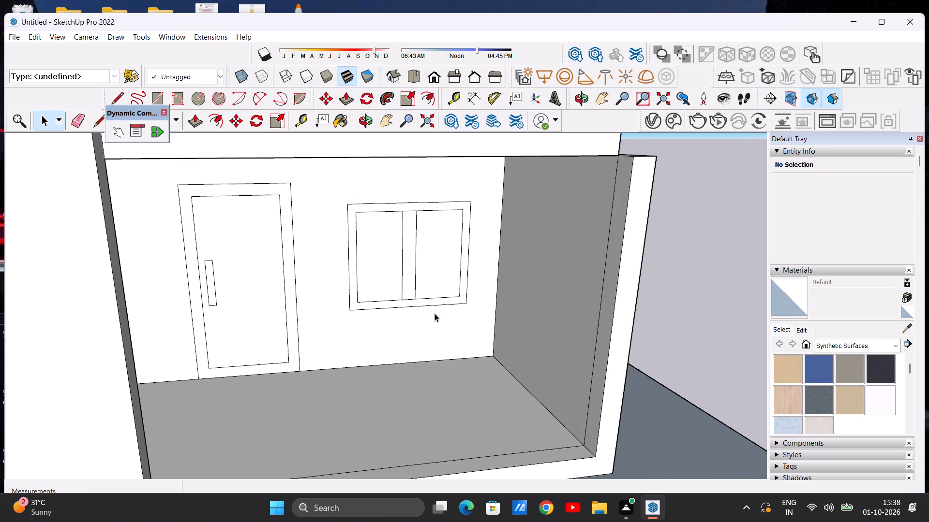
scroll(360, 326, down, 6)
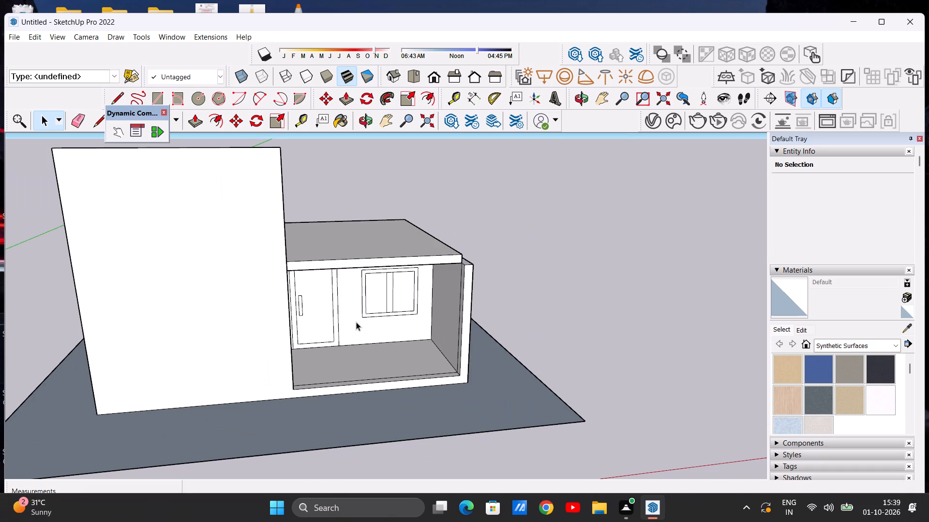
scroll(356, 322, down, 4)
scroll(413, 332, up, 1)
Examine the roof slab's edges against the side walls and the raised front wall, from the sides and from above.
middle_drag(413, 332, 377, 324)
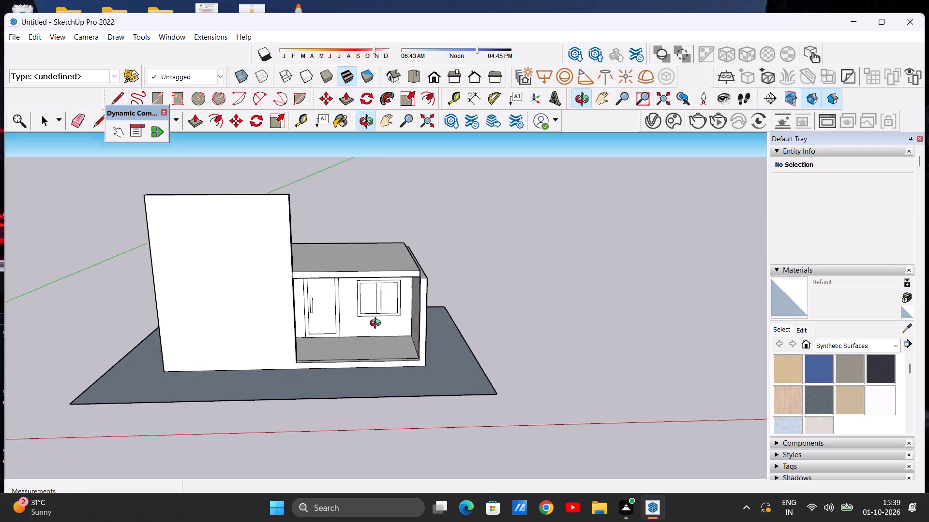
middle_drag(377, 324, 239, 296)
scroll(497, 263, up, 6)
middle_drag(396, 306, 395, 306)
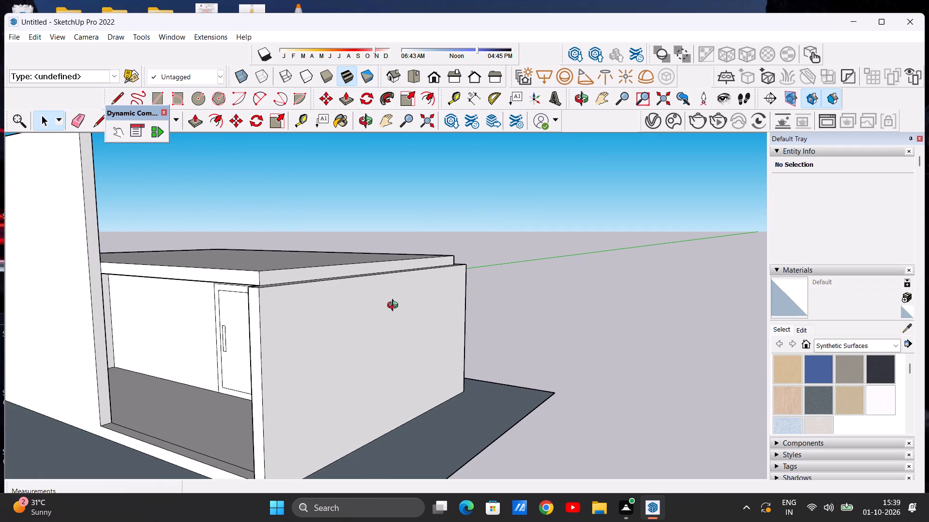
middle_drag(395, 306, 216, 404)
scroll(421, 292, up, 3)
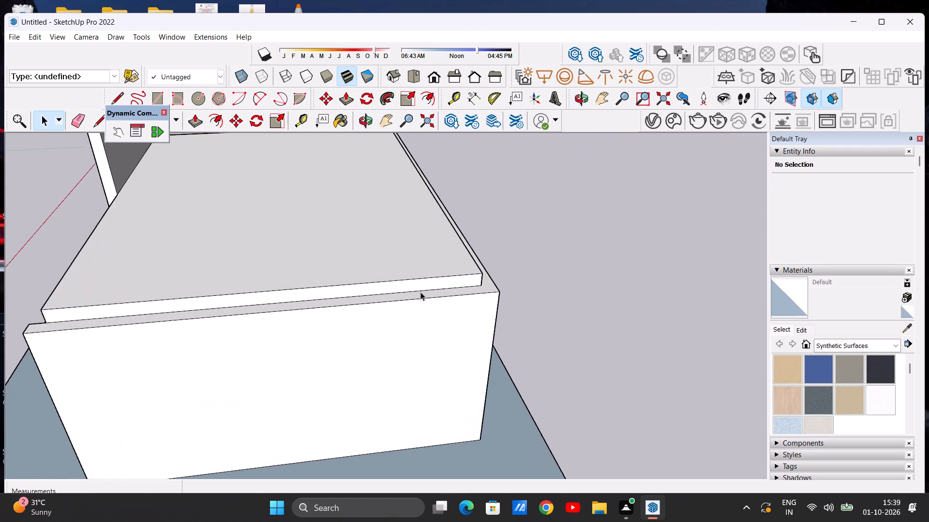
scroll(420, 292, down, 9)
middle_drag(416, 294, 355, 291)
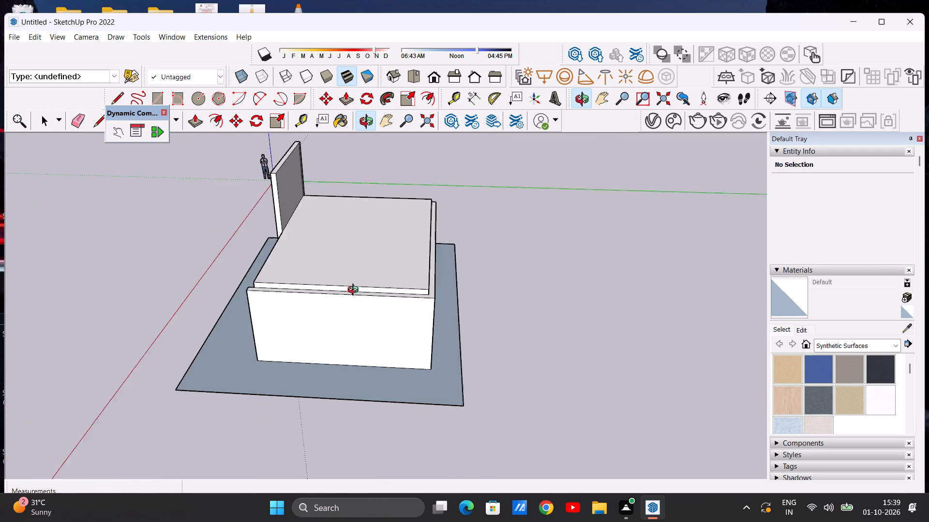
middle_drag(355, 291, 362, 317)
scroll(394, 314, up, 6)
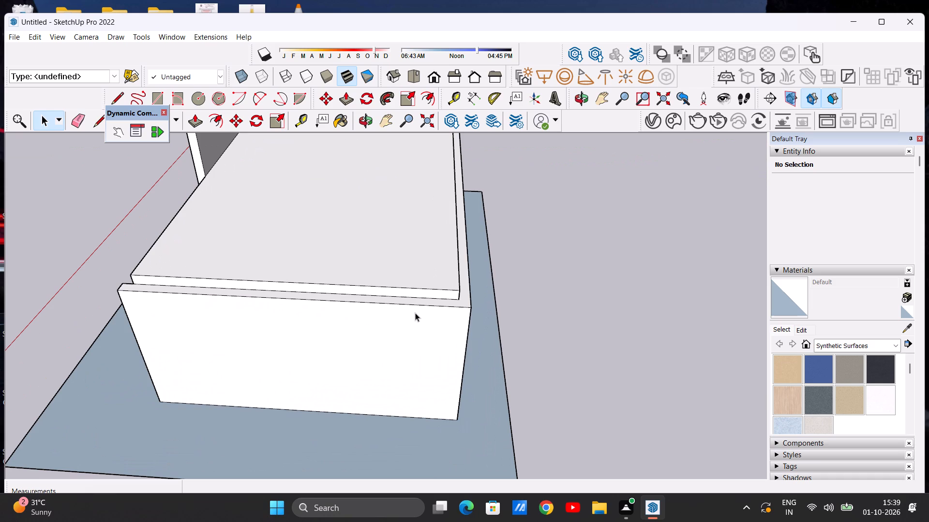
scroll(398, 310, down, 10)
middle_drag(285, 321, 445, 292)
middle_click(441, 279)
scroll(402, 282, up, 3)
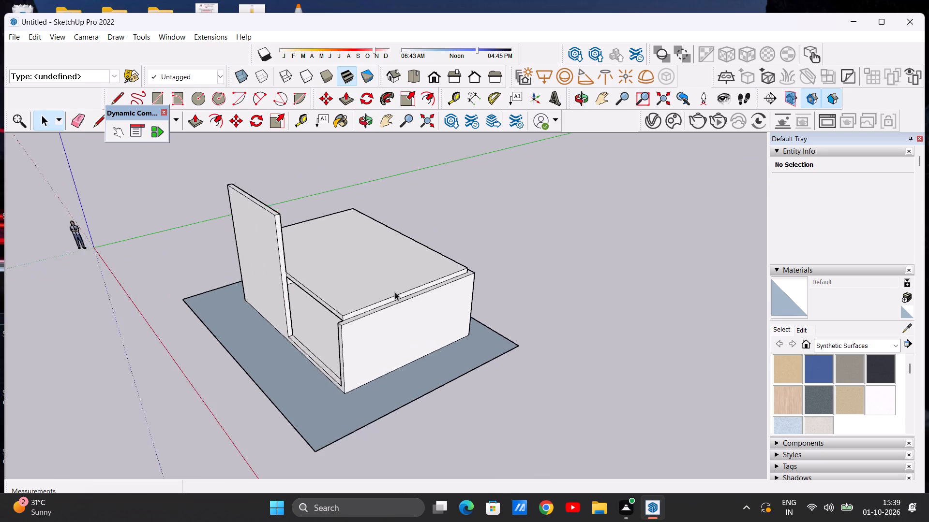
scroll(395, 292, up, 5)
scroll(378, 308, down, 4)
scroll(421, 303, down, 2)
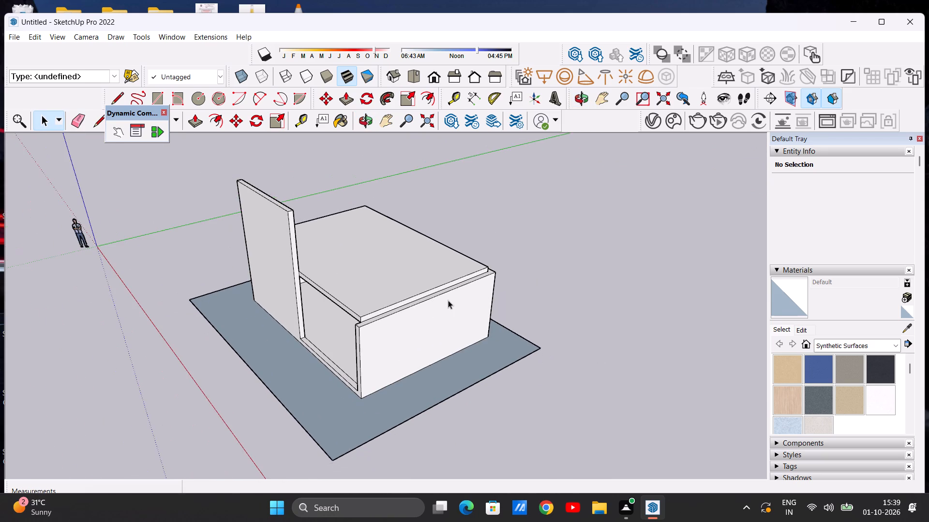
scroll(445, 303, down, 3)
middle_drag(327, 313, 372, 265)
scroll(382, 284, up, 5)
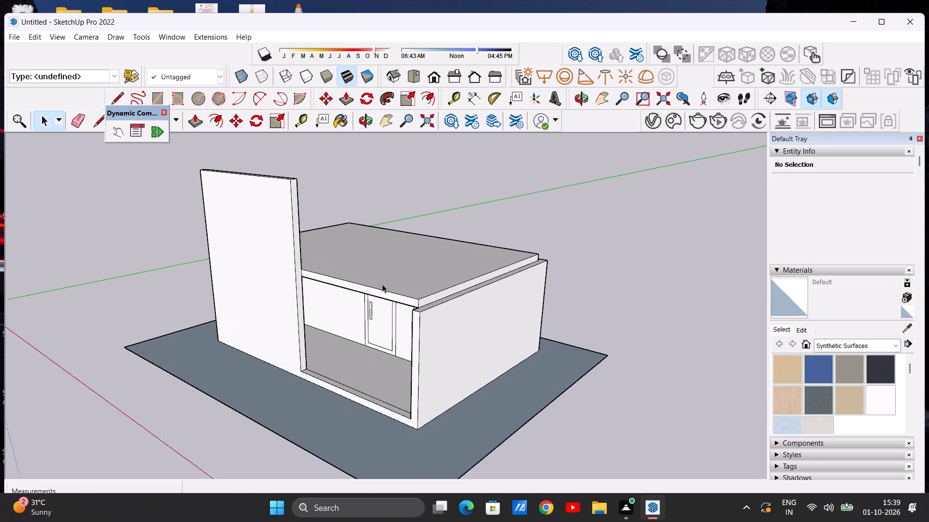
scroll(382, 284, up, 3)
Undo the raised front wall and the roof slab extrusions over the room and porch, back to the flat roof faces.
key(ctrl+z)
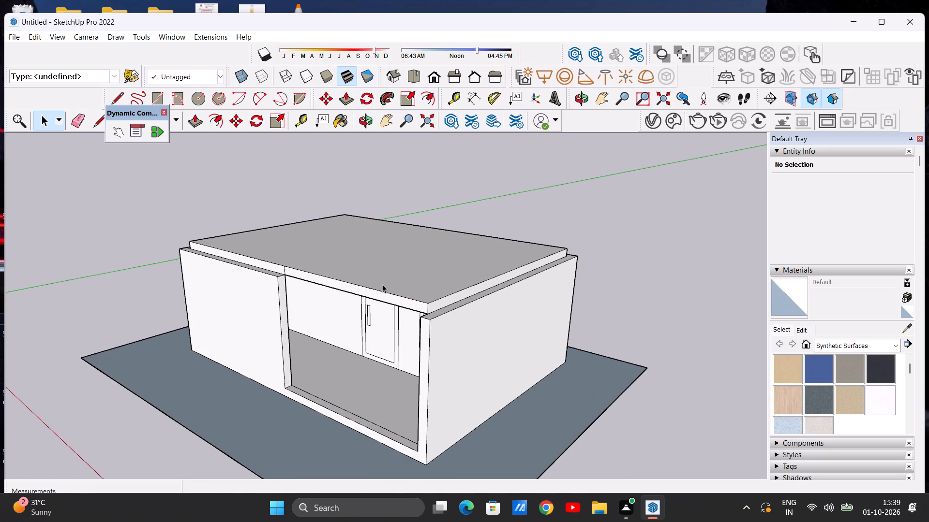
key(ctrl+z)
key(ctrl+z)
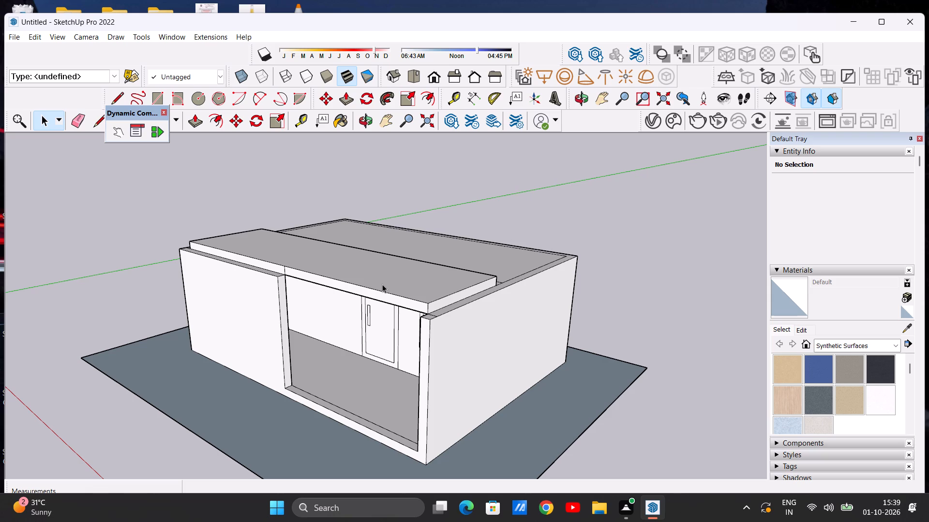
key(ctrl+z)
key(space)
key(ctrl+z)
key(ctrl+z)
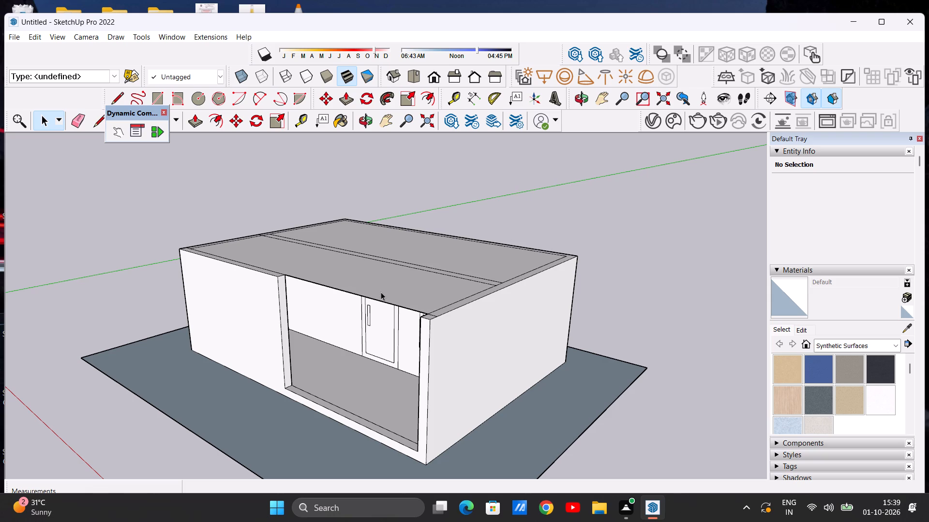
Erase the short edge crossing the side wall's top, at the partition's end on the solid front wall's side.
scroll(381, 292, up, 6)
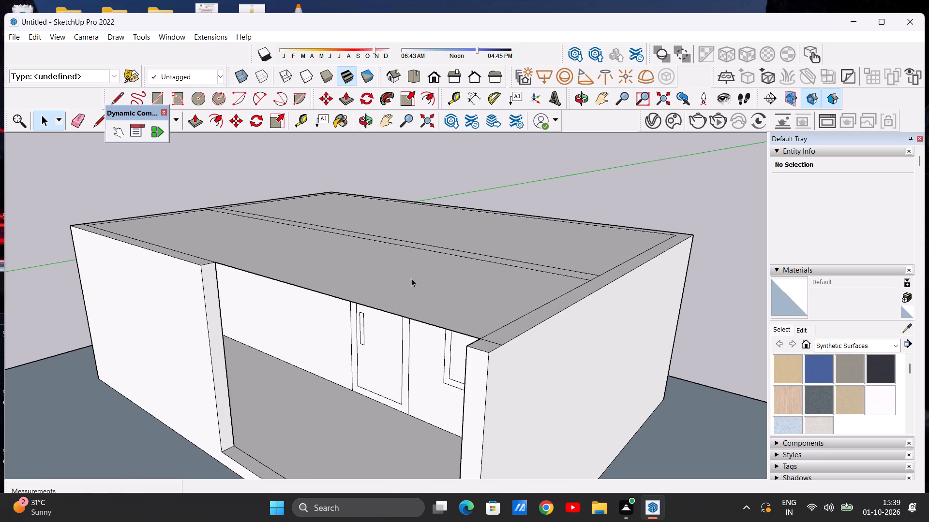
middle_drag(418, 275, 417, 403)
scroll(372, 352, down, 5)
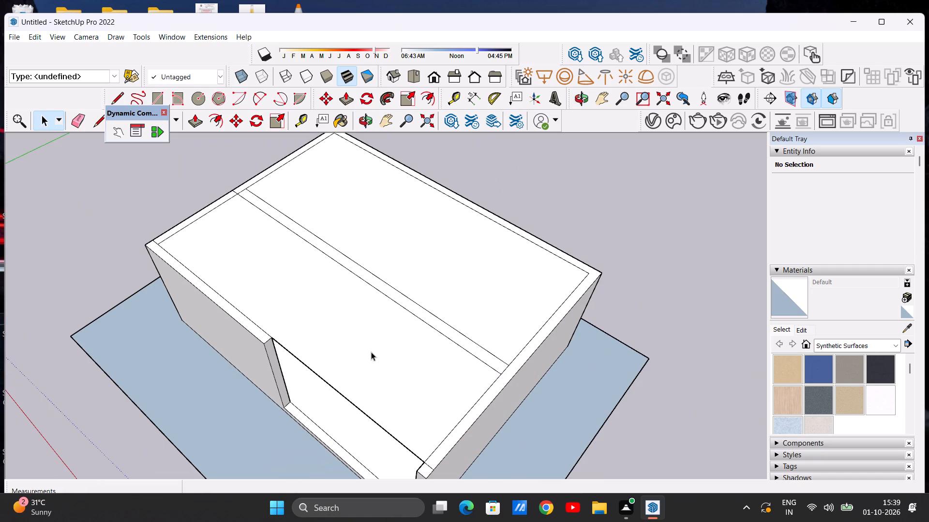
scroll(366, 359, down, 3)
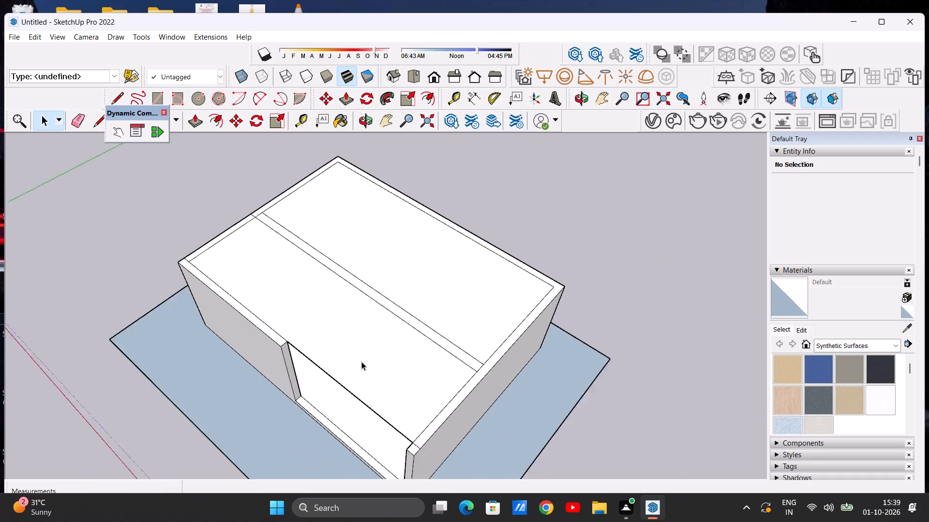
scroll(361, 362, down, 1)
middle_drag(360, 429, 489, 389)
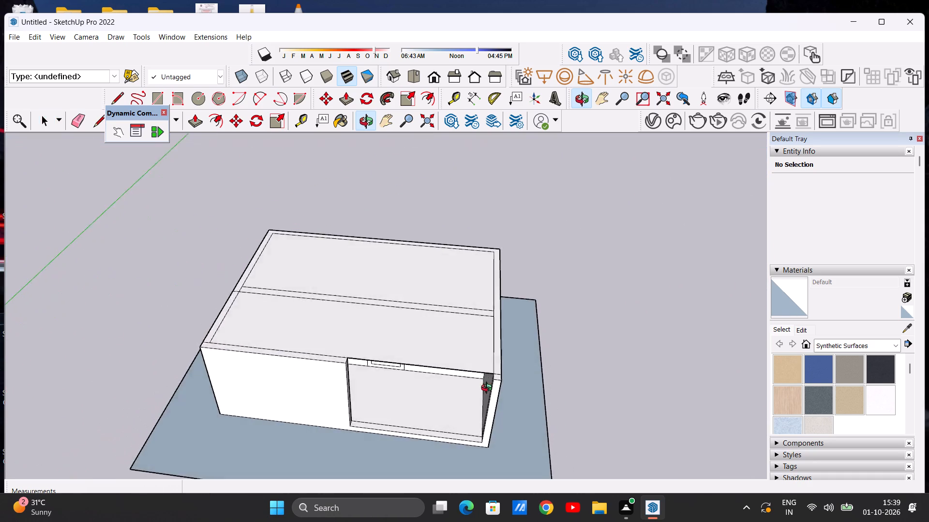
middle_drag(489, 389, 490, 397)
scroll(248, 274, up, 13)
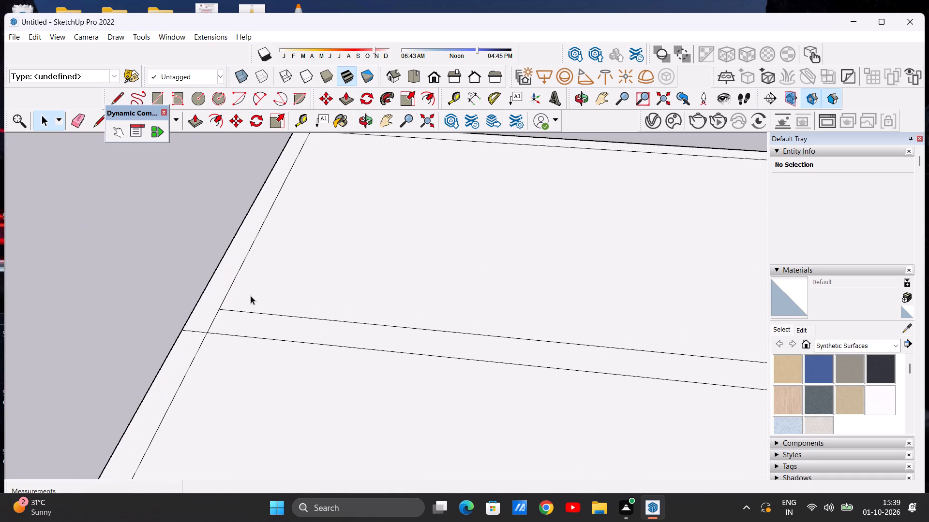
key(e)
scroll(184, 339, up, 7)
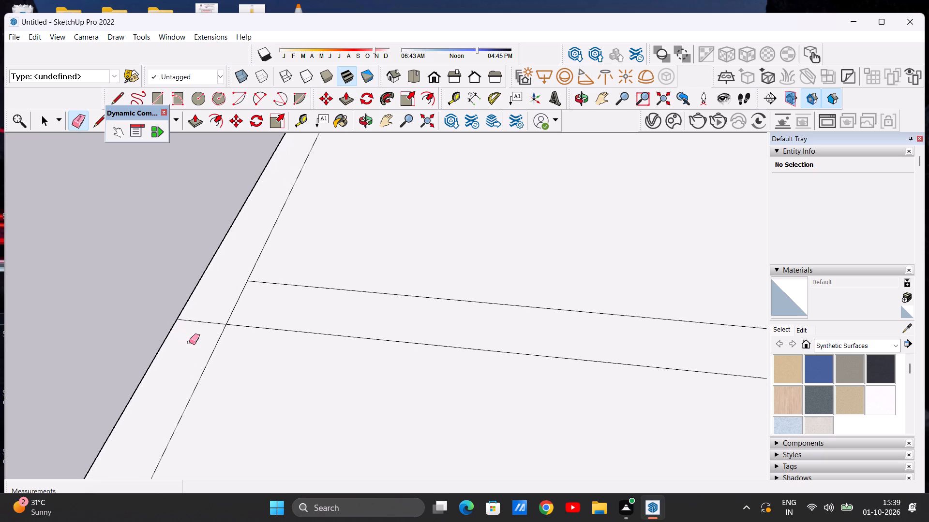
drag(191, 339, 212, 313)
scroll(214, 314, down, 3)
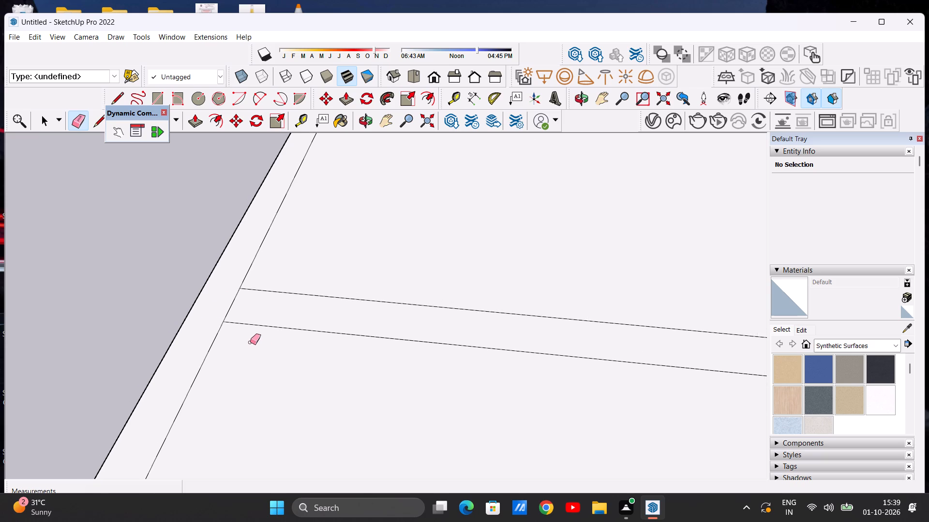
scroll(259, 347, up, 16)
scroll(266, 299, up, 15)
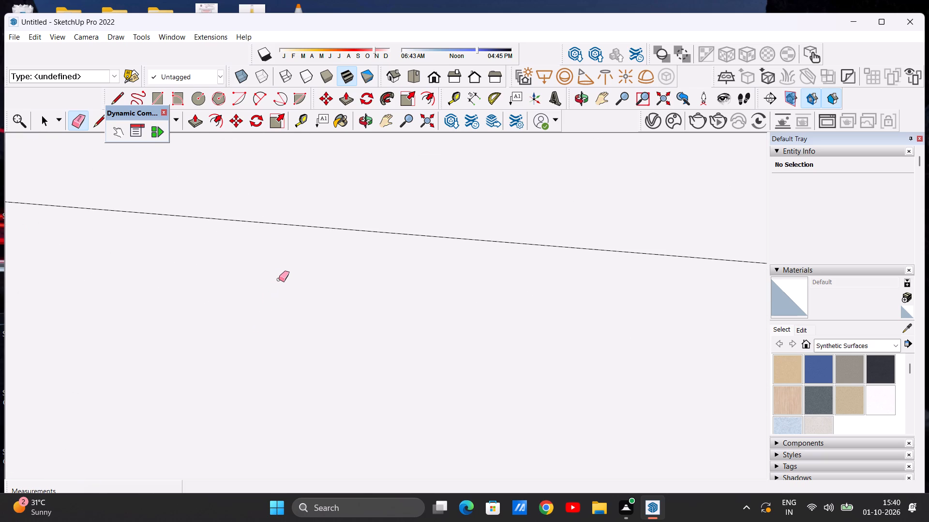
scroll(299, 211, up, 20)
scroll(299, 211, up, 6)
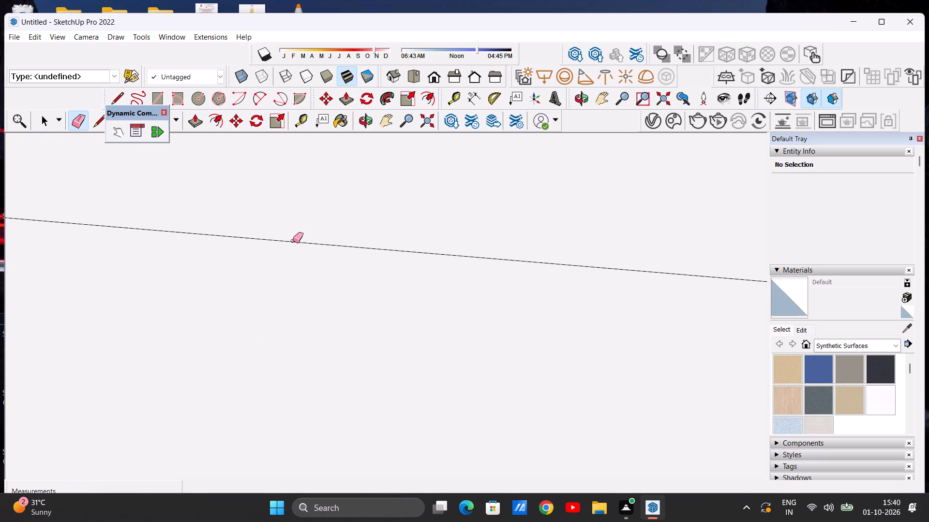
scroll(293, 241, up, 5)
key(space)
scroll(253, 257, down, 20)
scroll(253, 257, down, 2)
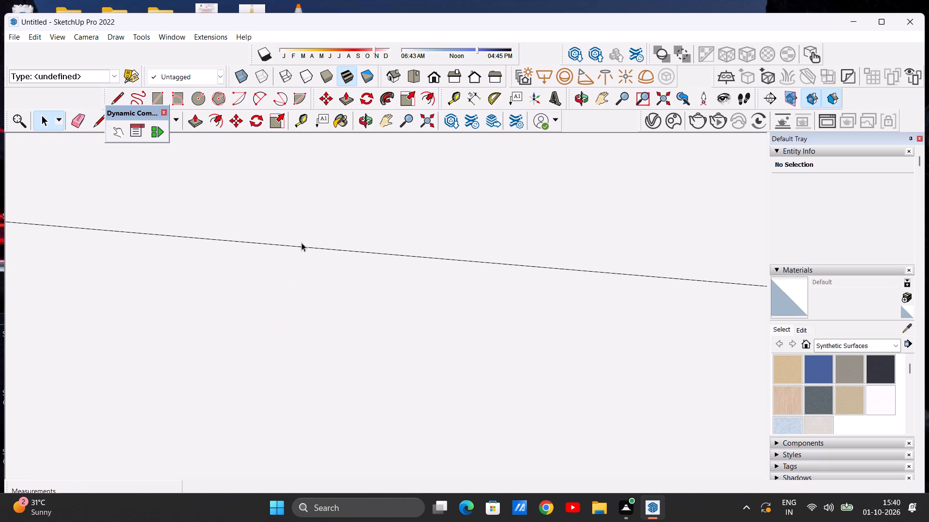
scroll(301, 243, down, 20)
scroll(301, 243, down, 20)
scroll(301, 243, down, 8)
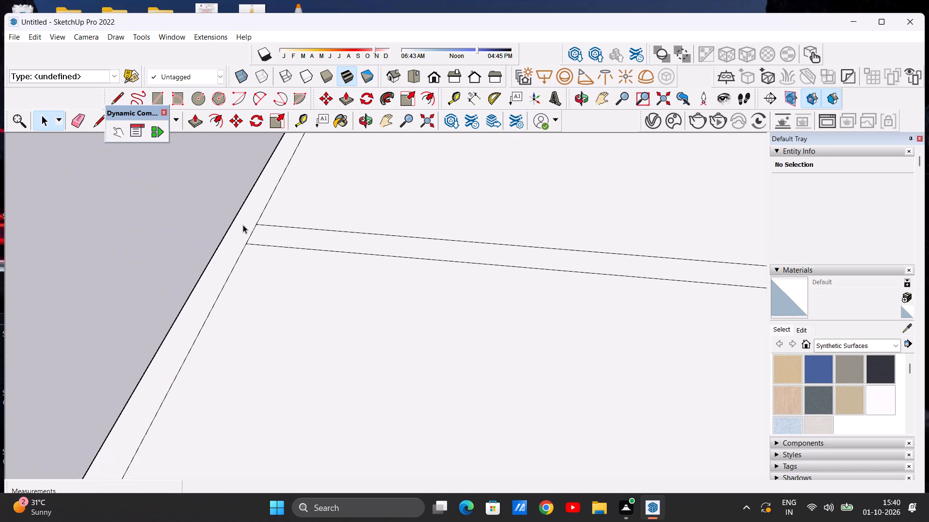
Examine the porch ceiling and the inner corner behind the solid front wall.
scroll(243, 225, down, 7)
scroll(277, 260, down, 8)
middle_drag(415, 375, 297, 241)
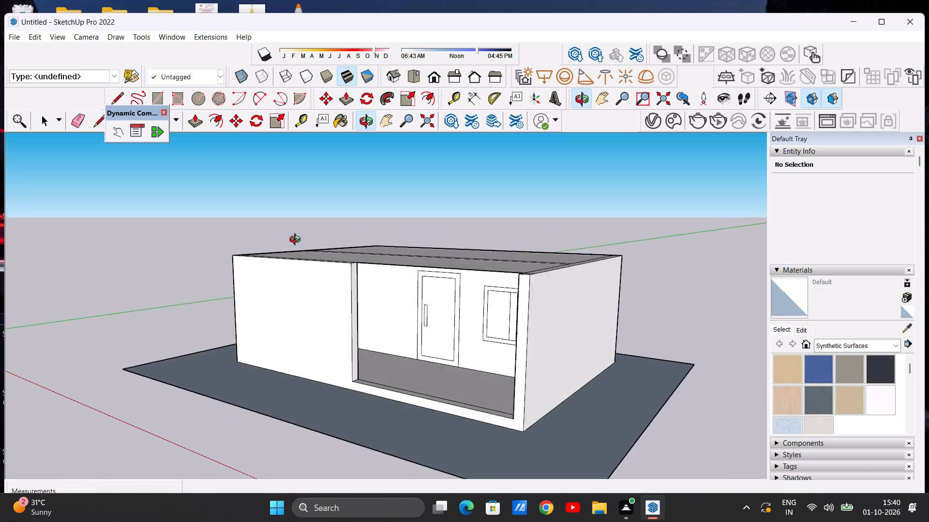
middle_drag(297, 241, 187, 227)
scroll(337, 288, up, 13)
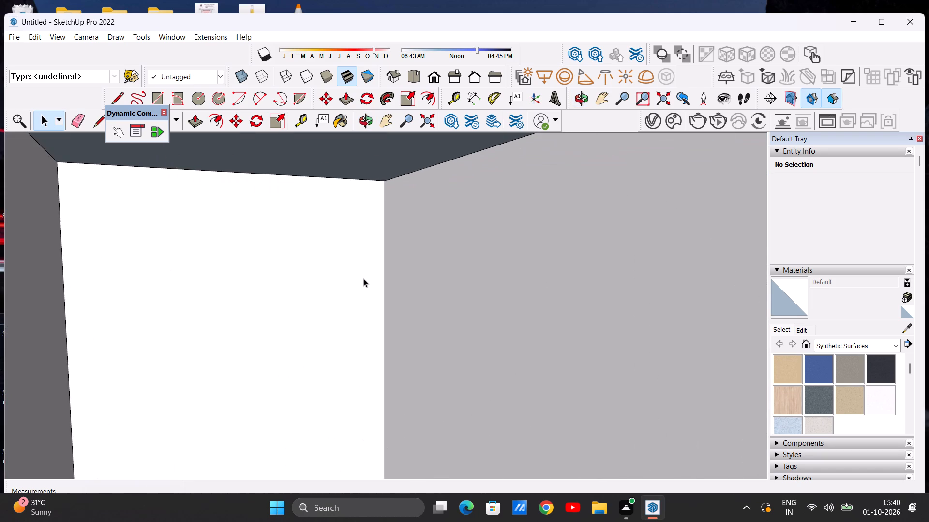
scroll(367, 291, down, 1)
middle_drag(371, 313, 364, 317)
scroll(364, 317, down, 5)
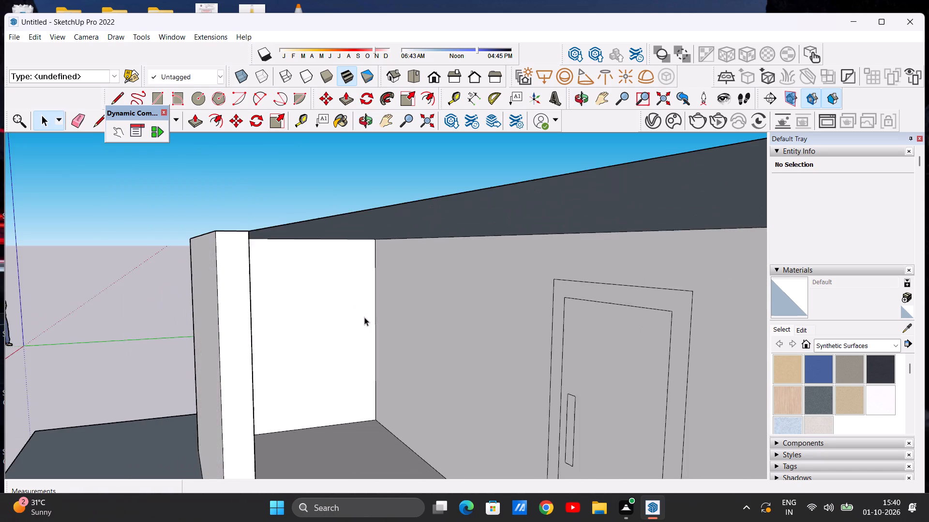
scroll(364, 317, down, 8)
Examine the building's front with the door and window, and the flat roof and wall tops from above.
middle_drag(341, 328, 546, 298)
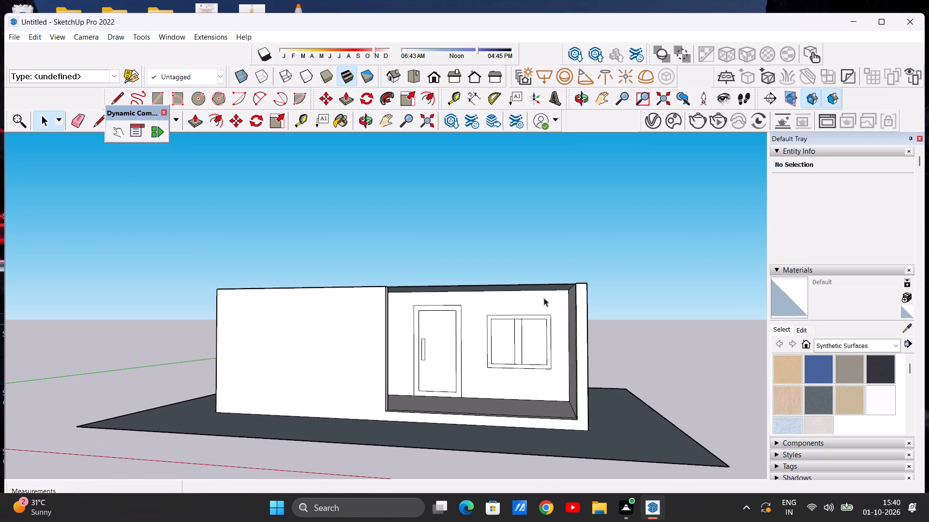
scroll(476, 323, up, 3)
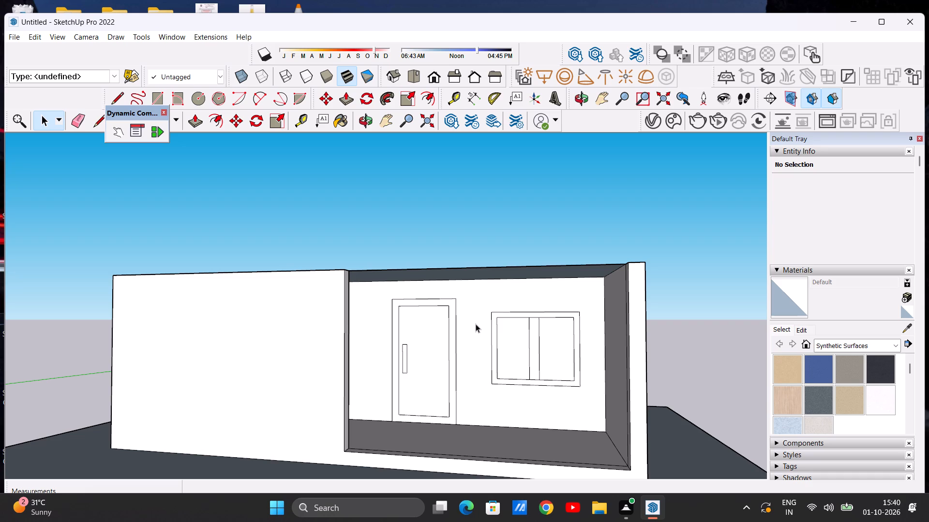
scroll(417, 336, down, 4)
middle_drag(372, 342, 415, 346)
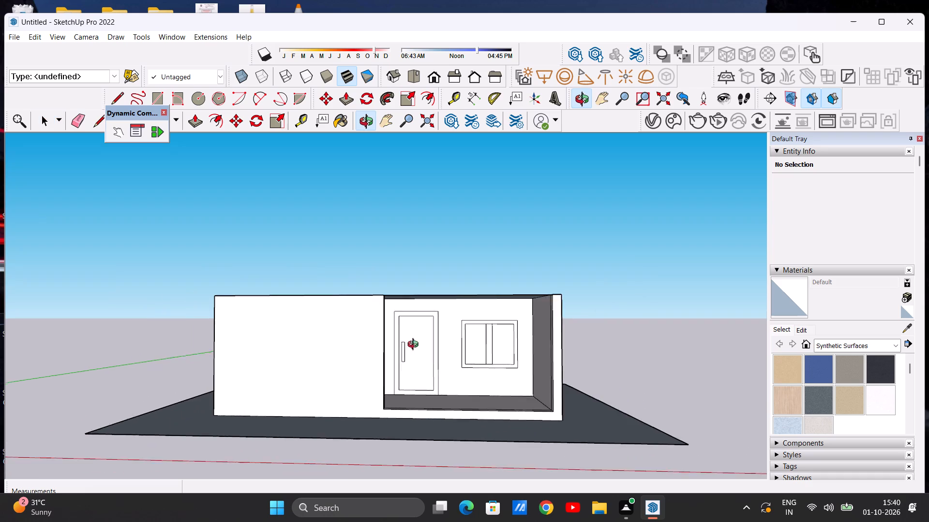
middle_drag(415, 346, 413, 342)
scroll(459, 337, up, 5)
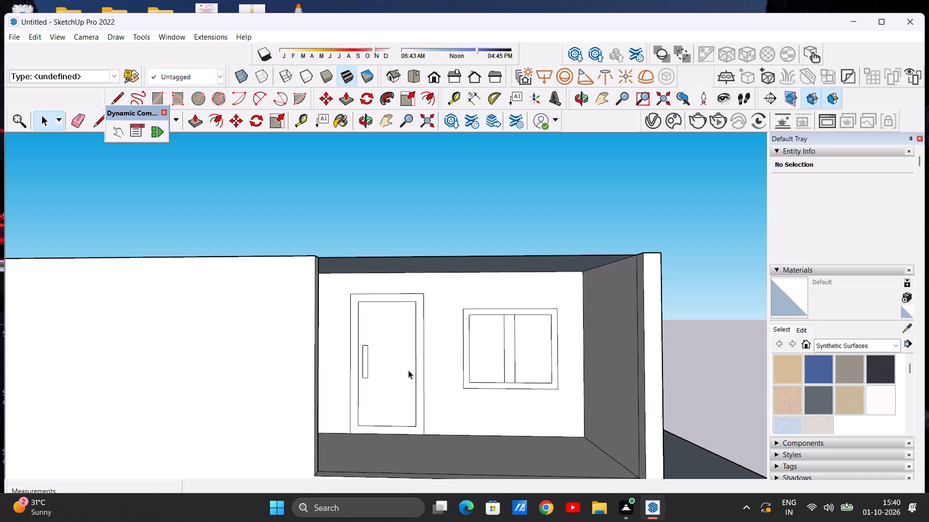
scroll(400, 370, down, 5)
scroll(417, 351, up, 6)
scroll(394, 343, down, 4)
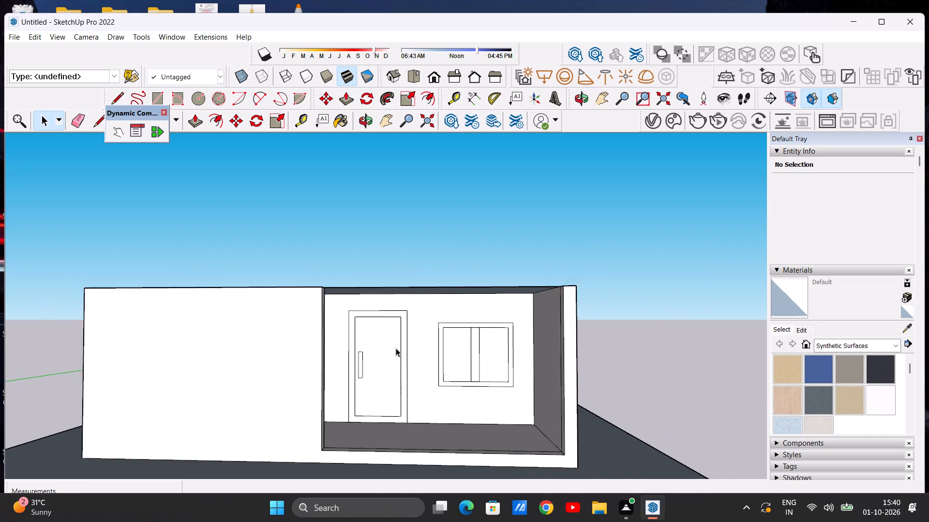
scroll(396, 348, down, 5)
middle_drag(415, 333, 315, 450)
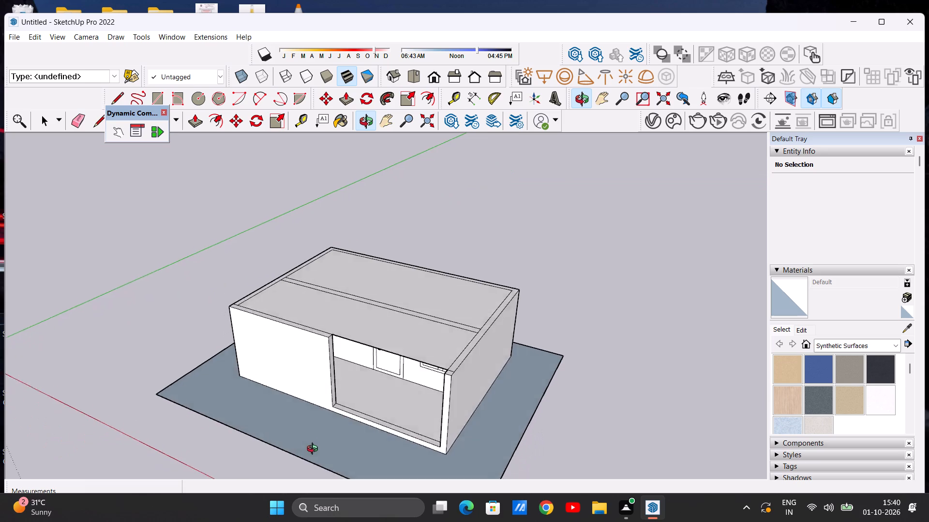
Paint the window's outer frame and centre mullion with the Wood Veneer 01 material from the Wood collection.
middle_drag(315, 450, 294, 471)
middle_drag(332, 422, 448, 299)
scroll(468, 315, up, 8)
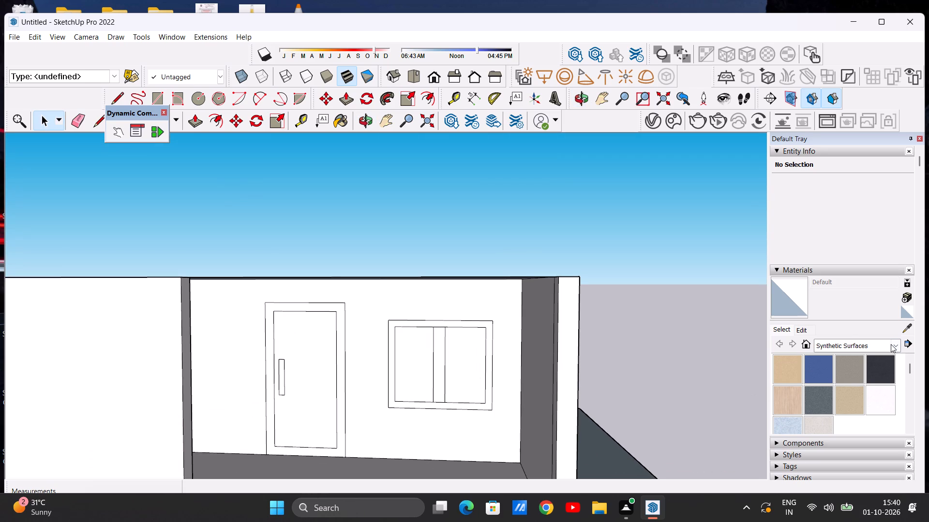
click(893, 343)
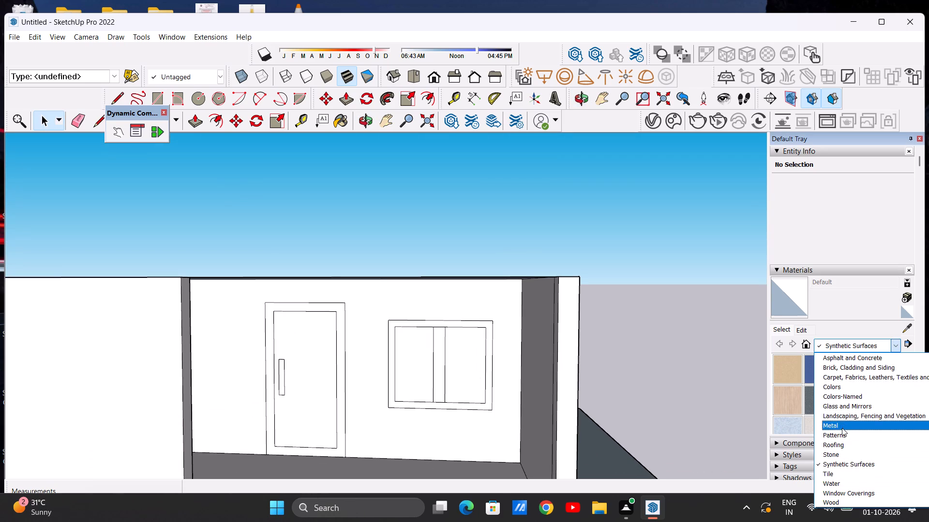
click(837, 504)
scroll(799, 389, down, 1)
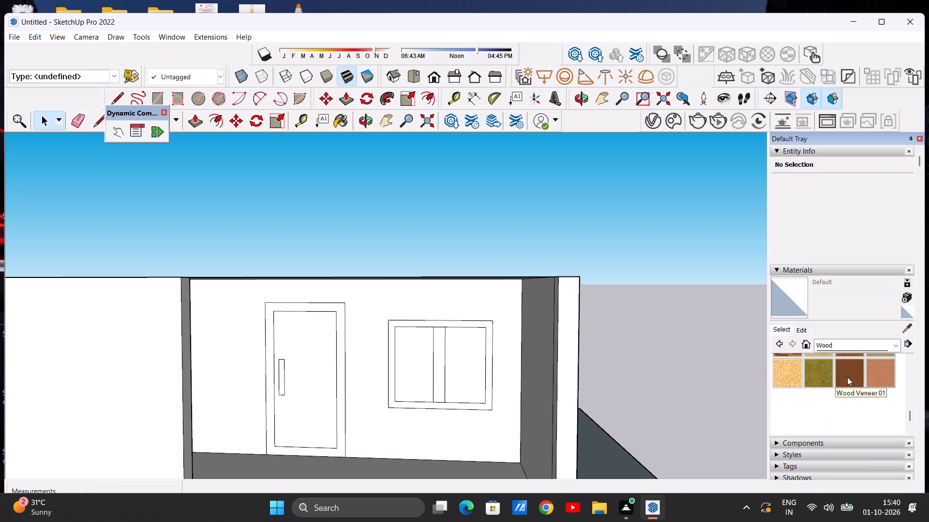
click(845, 375)
click(800, 329)
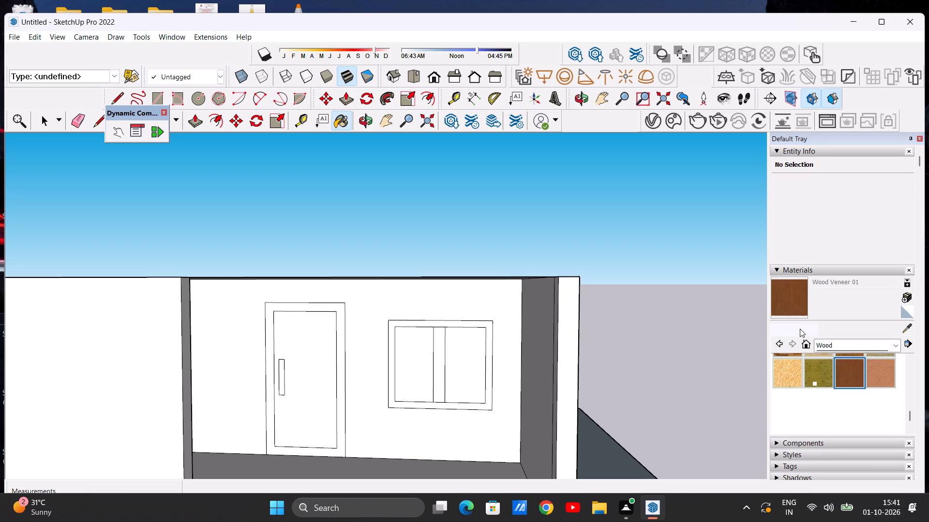
scroll(397, 384, up, 3)
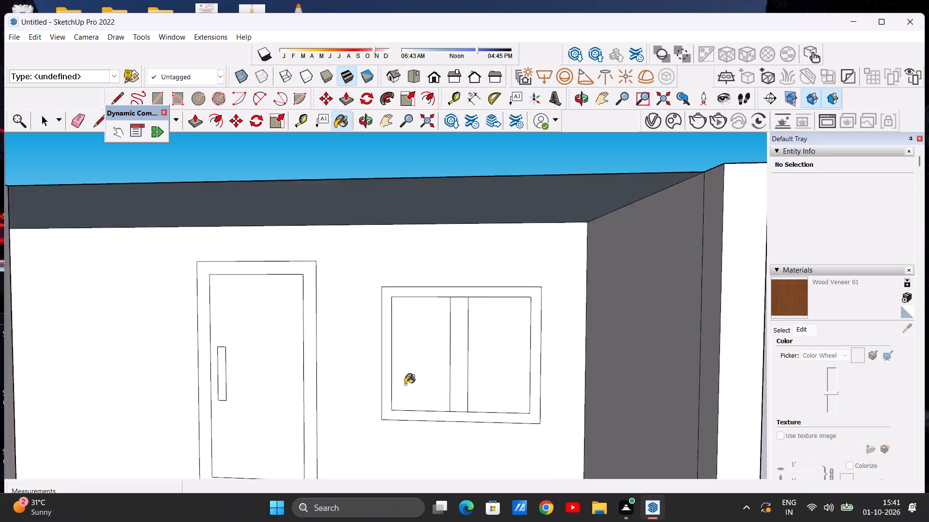
scroll(405, 384, up, 3)
click(378, 393)
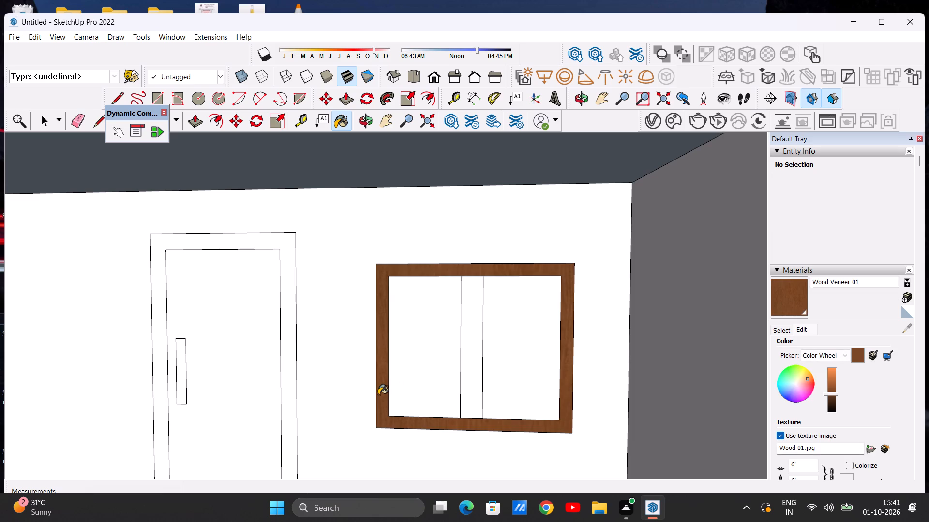
scroll(382, 400, down, 3)
scroll(446, 384, up, 4)
click(446, 384)
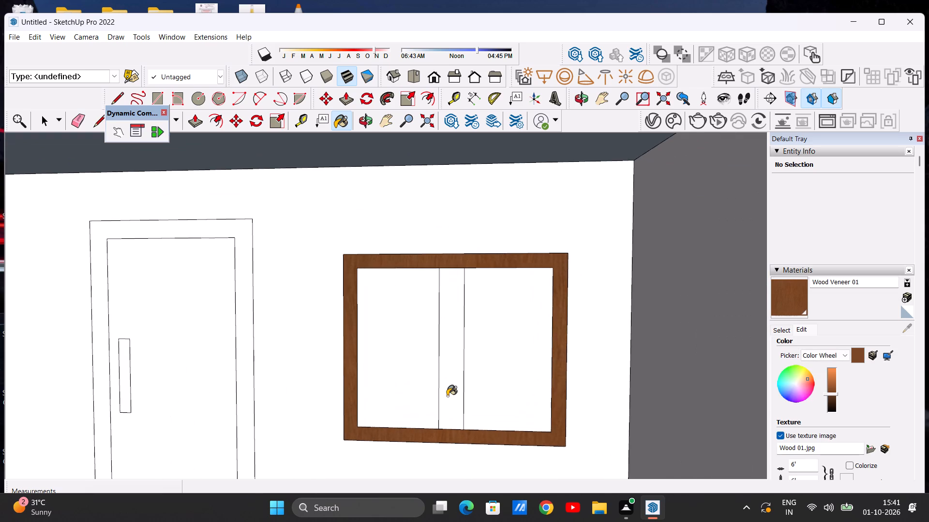
Darken the Wood Veneer 01 material by lowering its colour brightness.
scroll(448, 398, down, 7)
click(831, 398)
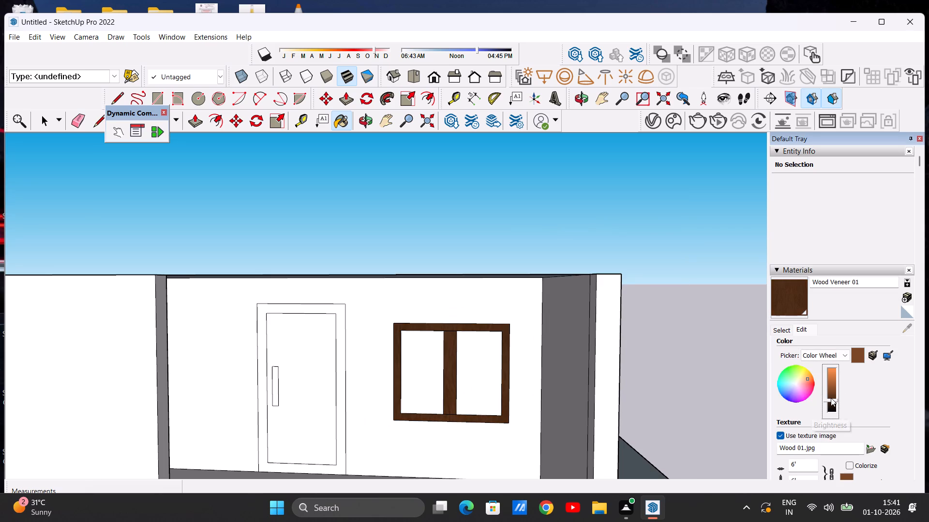
scroll(448, 395, up, 13)
scroll(459, 395, down, 6)
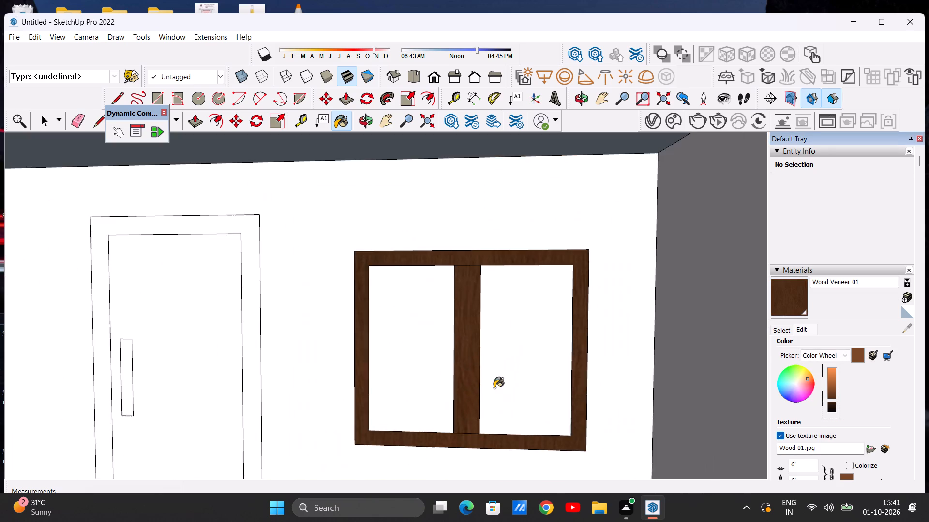
Paint the door frame with the darkened Wood Veneer 01 material.
scroll(494, 388, down, 12)
scroll(398, 406, up, 2)
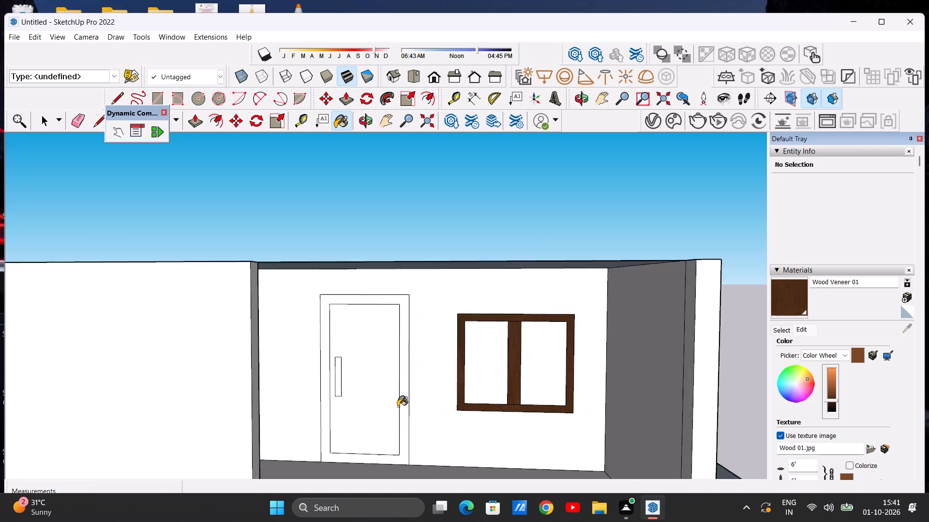
scroll(398, 406, up, 6)
click(410, 396)
scroll(409, 395, down, 11)
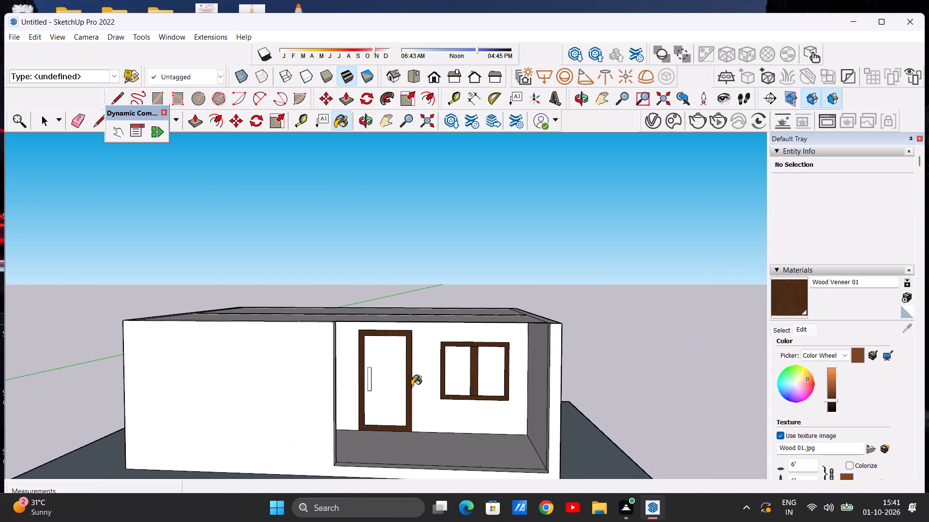
key(space)
Paint the door panel inside the frame with the Wood Bamboo material, leaving the handle unpainted.
scroll(369, 364, down, 2)
scroll(489, 409, up, 7)
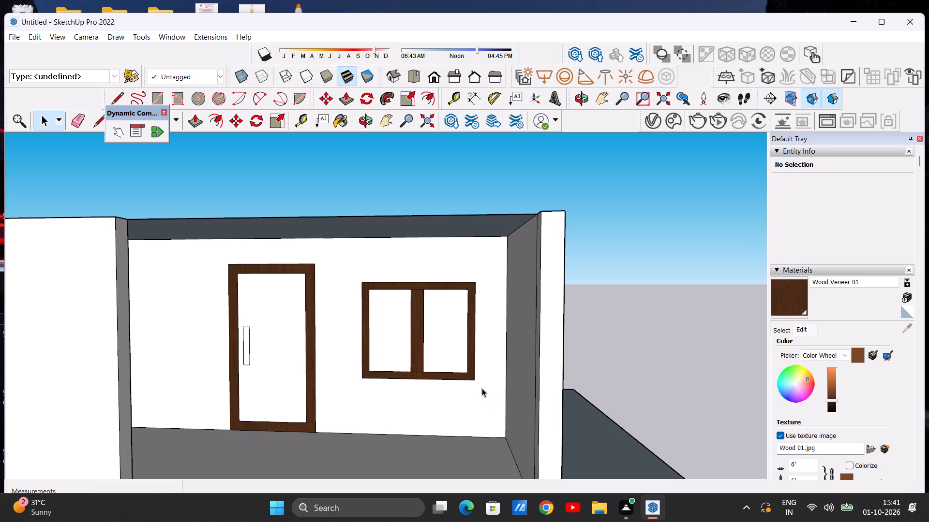
scroll(449, 315, down, 3)
scroll(404, 335, up, 4)
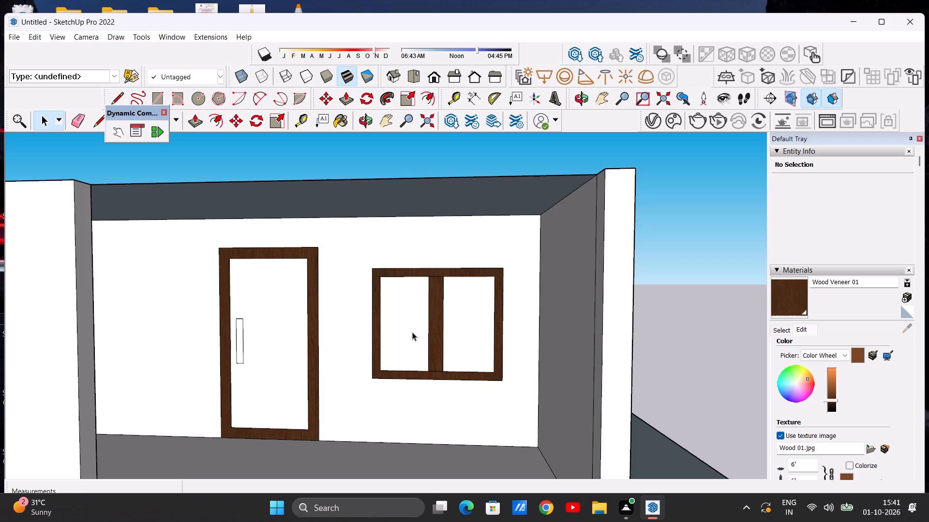
scroll(456, 311, down, 4)
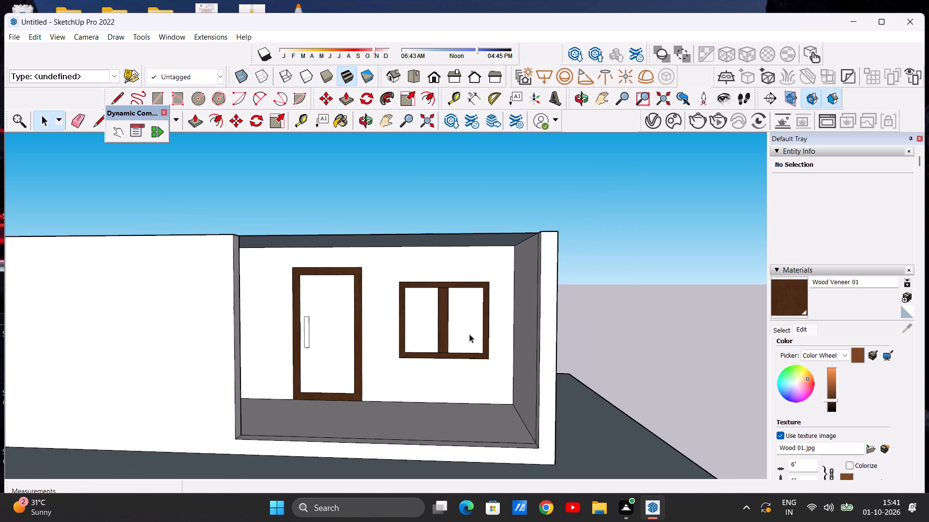
scroll(443, 344, up, 7)
scroll(526, 314, up, 2)
scroll(476, 316, down, 4)
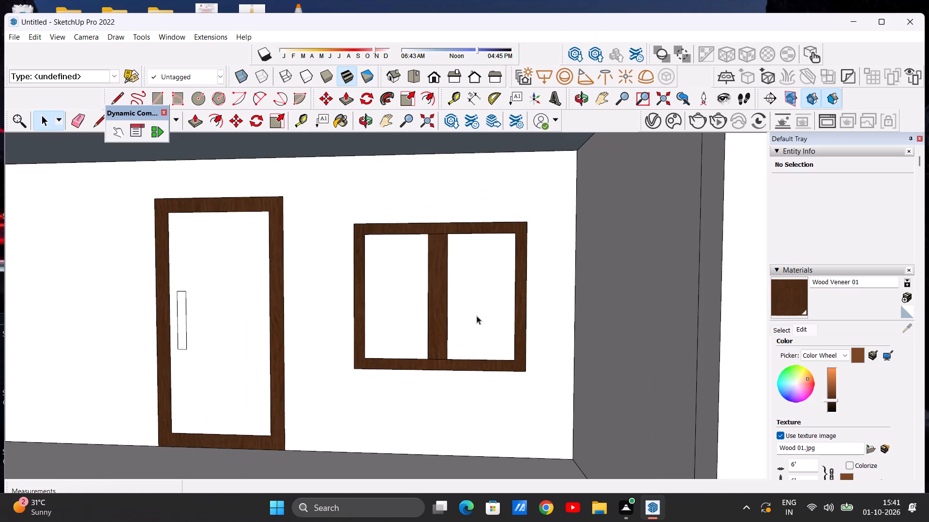
click(783, 330)
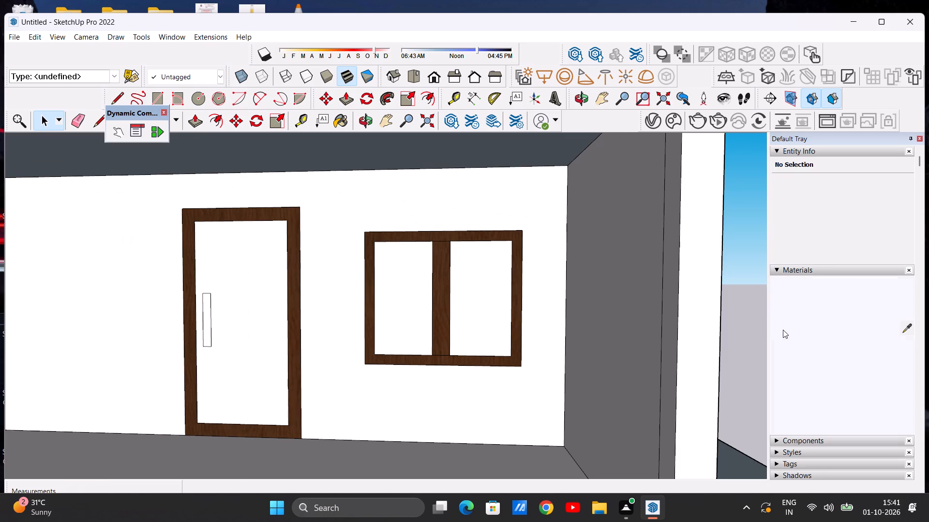
click(782, 374)
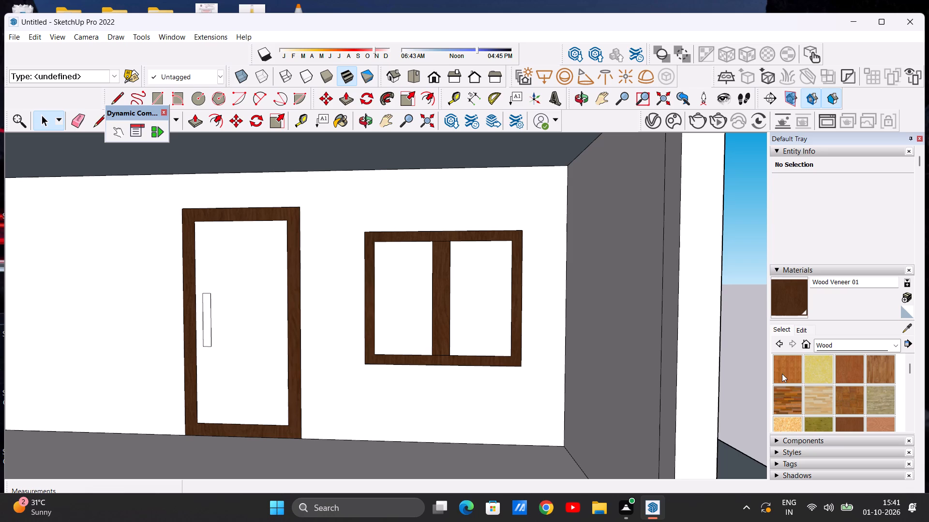
click(247, 300)
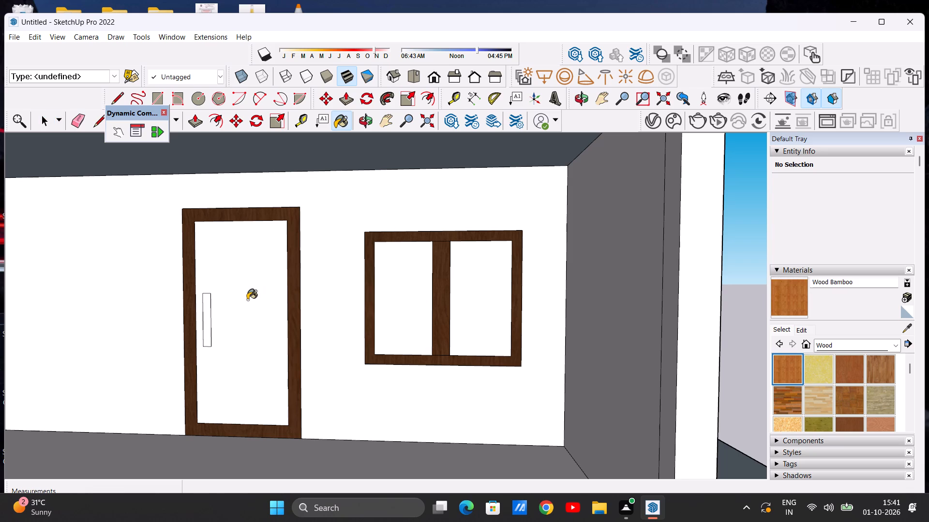
scroll(192, 320, up, 1)
scroll(278, 323, down, 1)
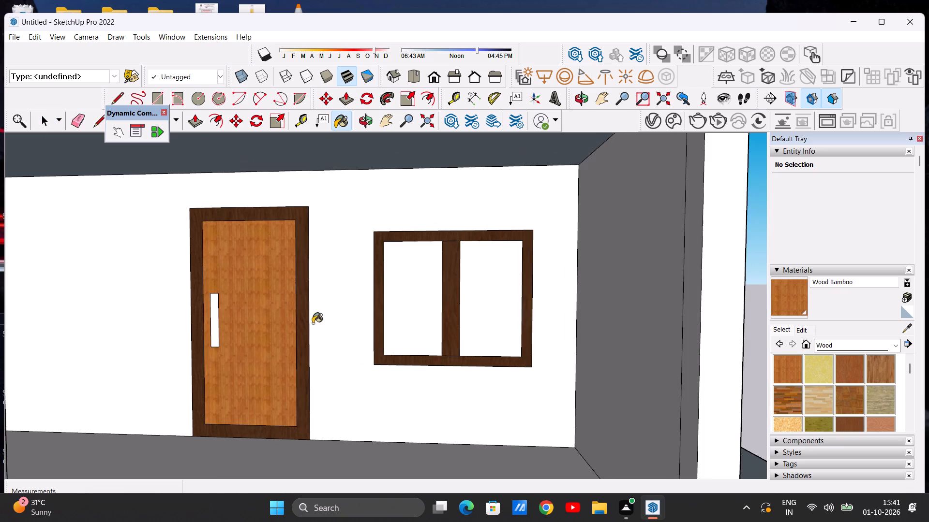
scroll(320, 323, down, 4)
scroll(423, 322, up, 2)
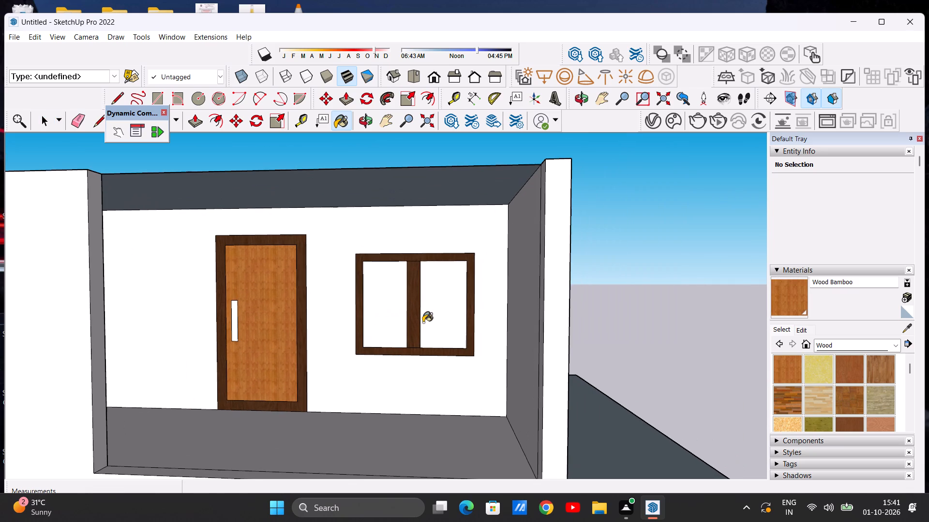
key(space)
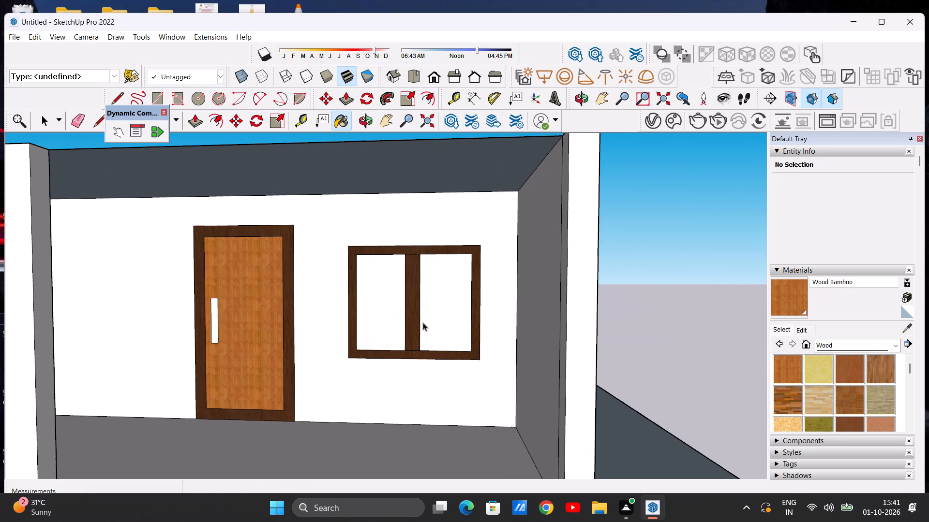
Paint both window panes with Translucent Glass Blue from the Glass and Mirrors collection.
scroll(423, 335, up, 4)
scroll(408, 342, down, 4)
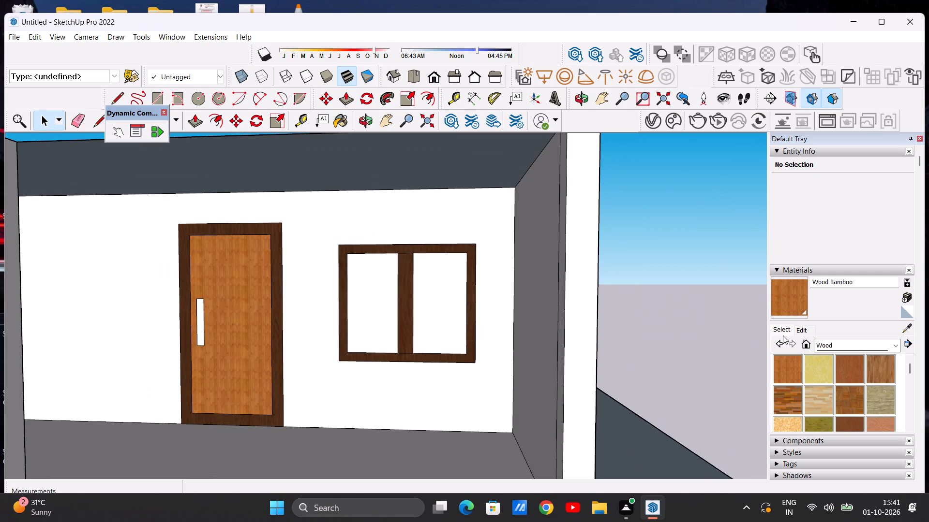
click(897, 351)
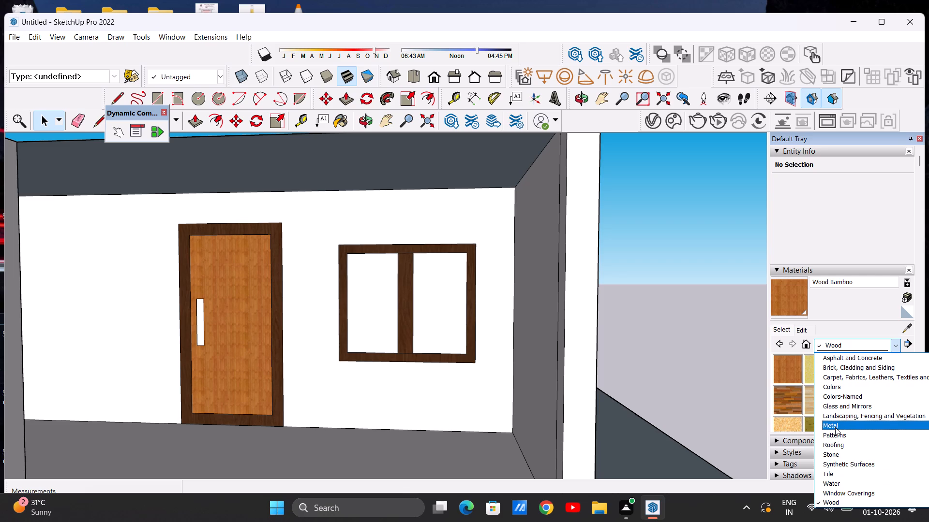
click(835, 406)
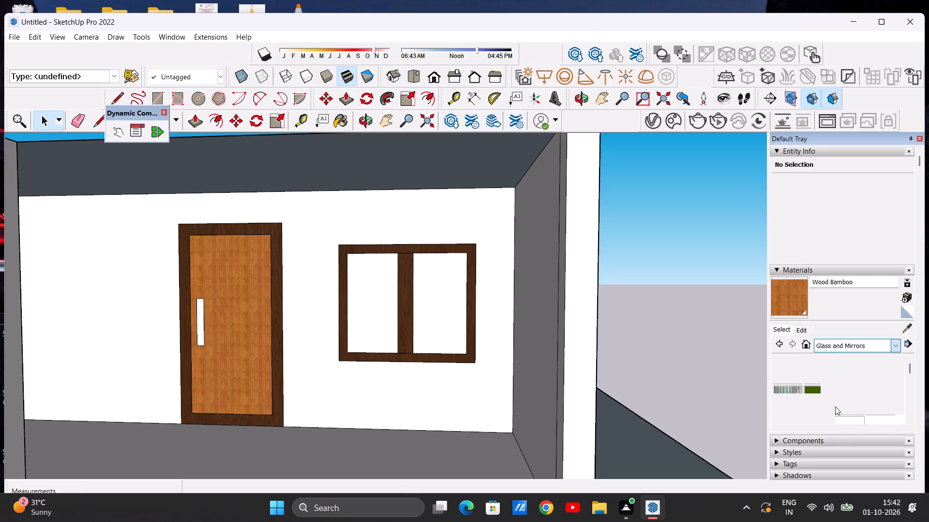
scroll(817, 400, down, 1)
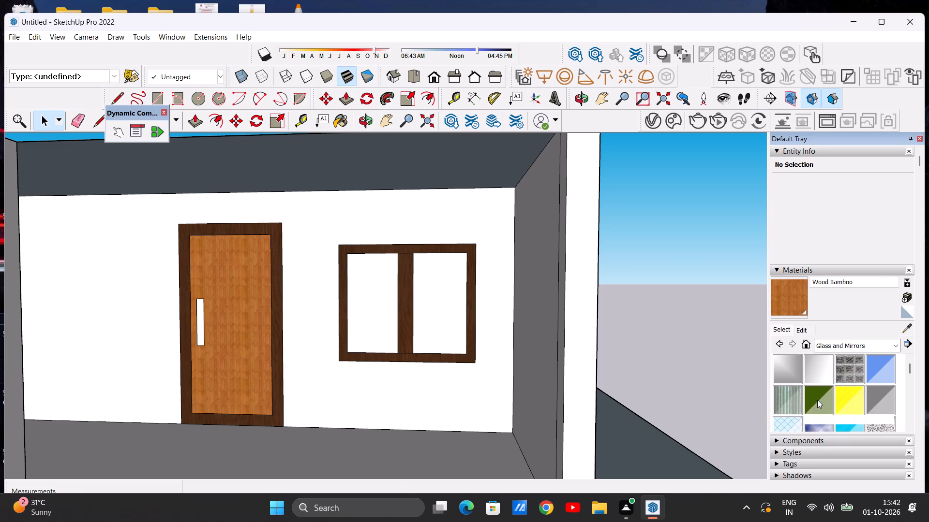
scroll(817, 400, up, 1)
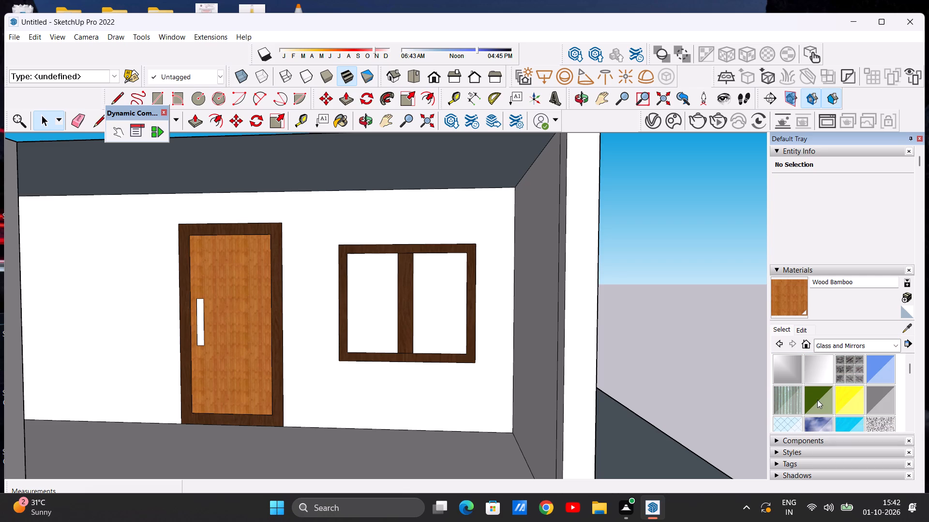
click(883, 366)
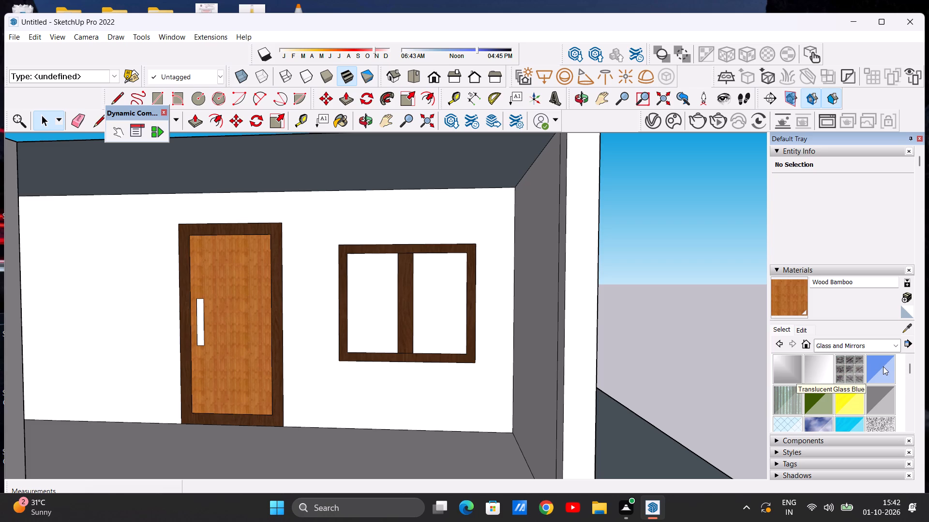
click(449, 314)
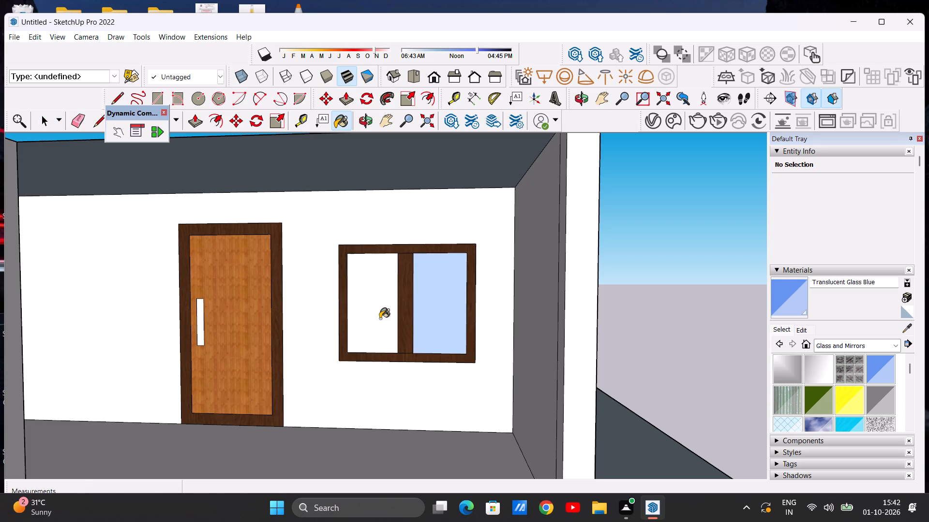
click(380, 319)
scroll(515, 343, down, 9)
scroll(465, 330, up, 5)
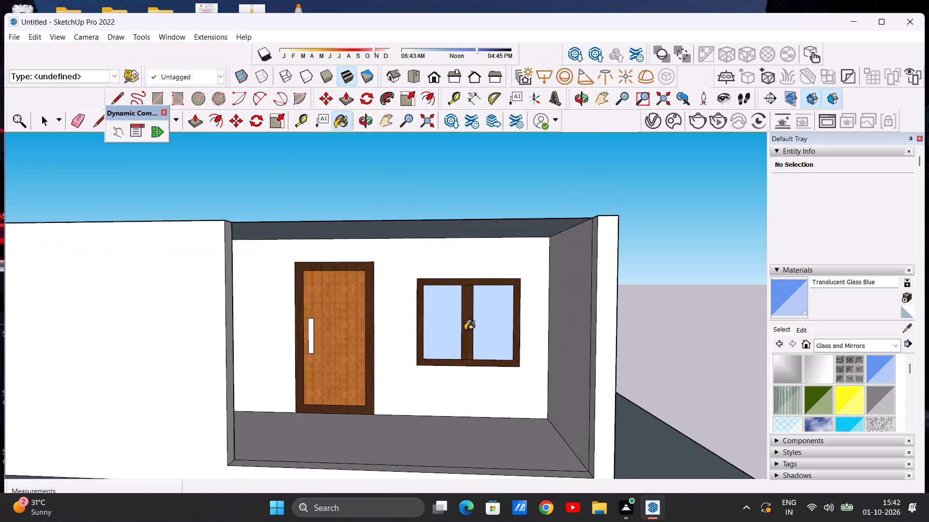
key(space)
Paint both window panes with Blinds Wood White from the Window Coverings collection.
scroll(458, 325, down, 2)
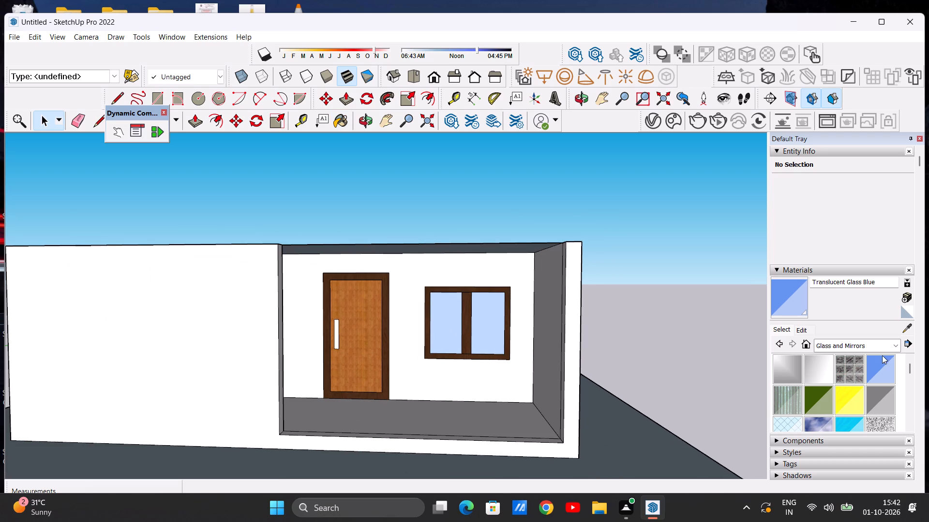
click(891, 346)
click(845, 494)
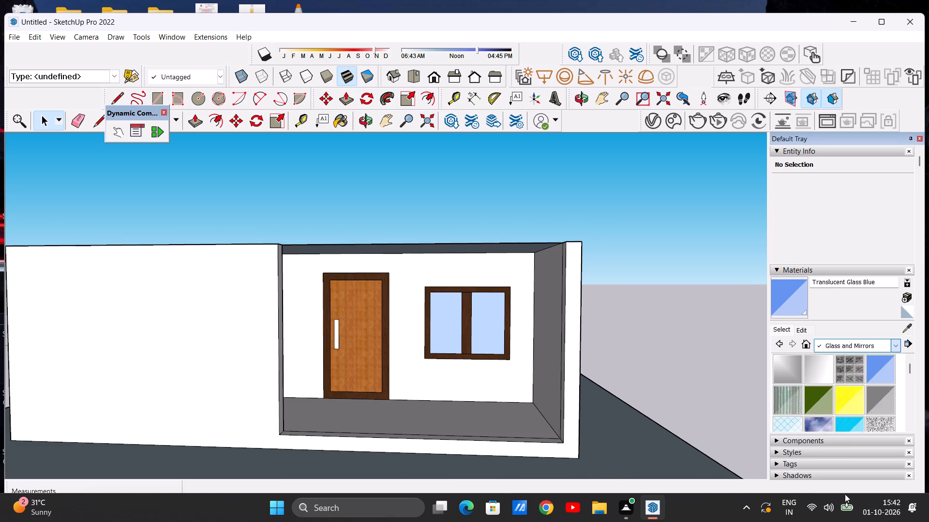
scroll(816, 407, down, 1)
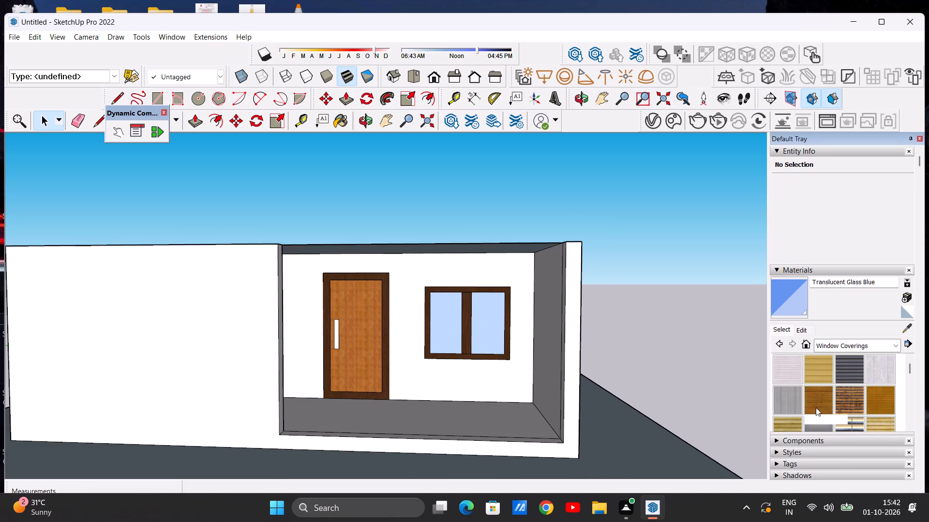
click(816, 372)
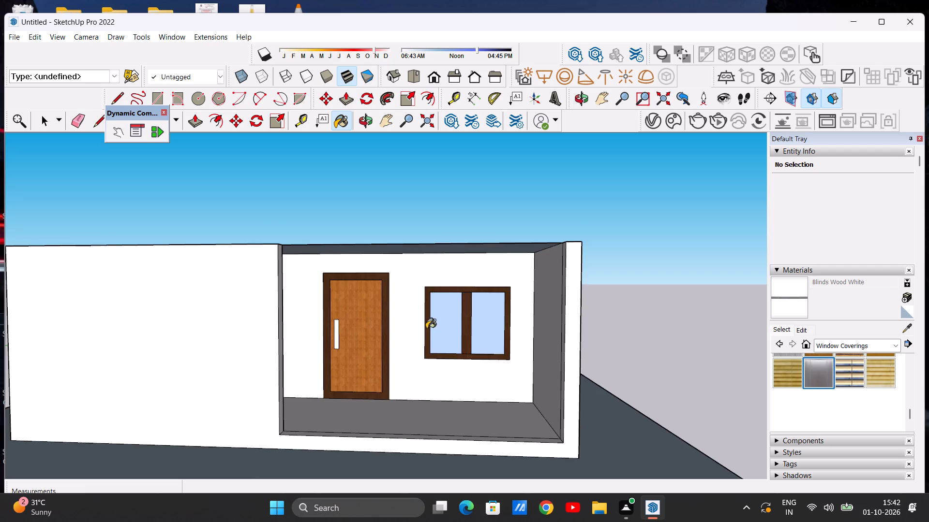
scroll(430, 328, up, 12)
click(442, 313)
scroll(436, 339, down, 3)
click(555, 327)
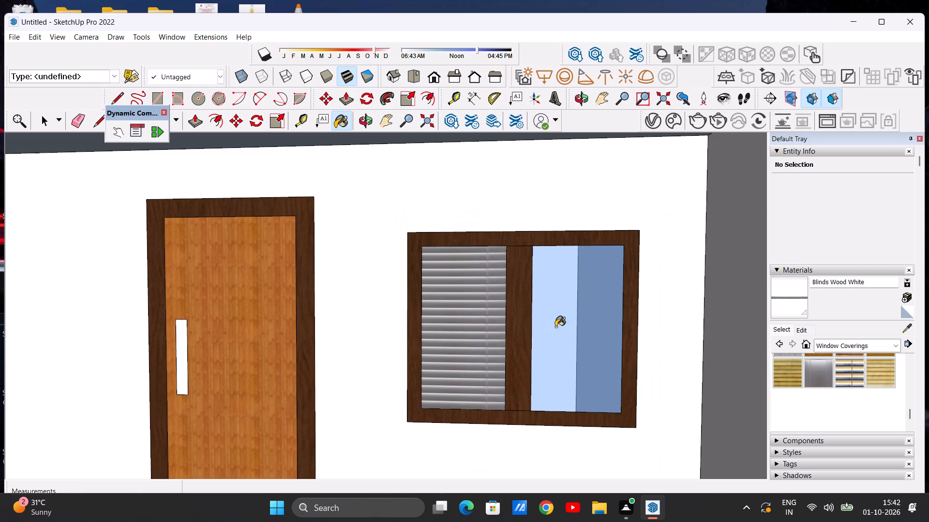
scroll(386, 377, down, 5)
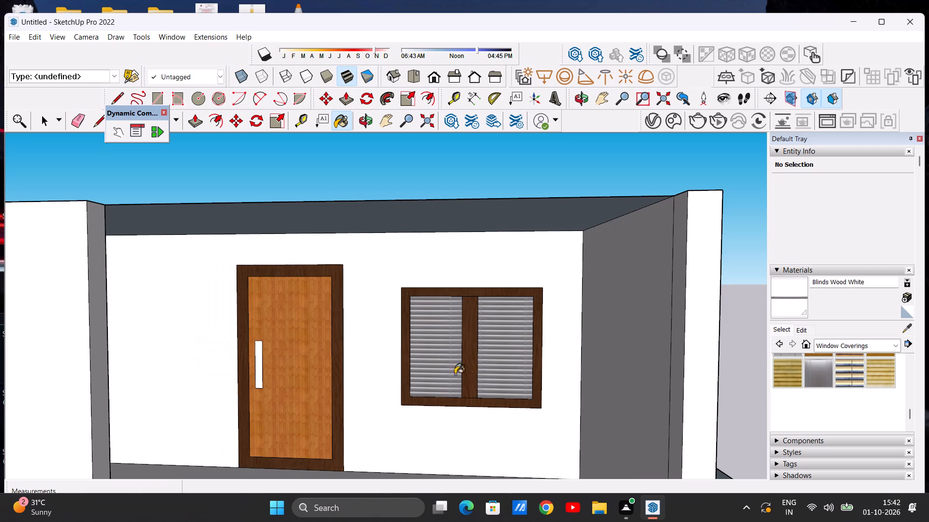
scroll(464, 375, down, 2)
scroll(441, 359, up, 6)
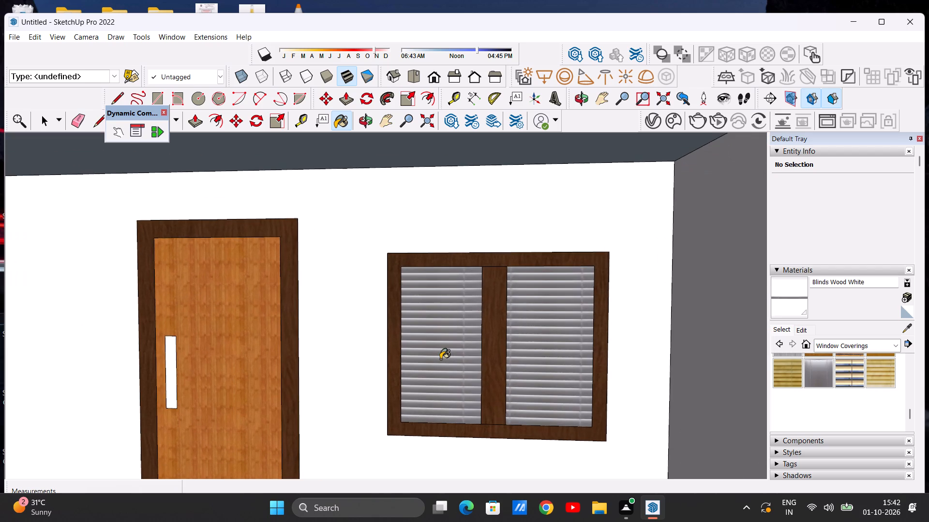
scroll(436, 357, down, 11)
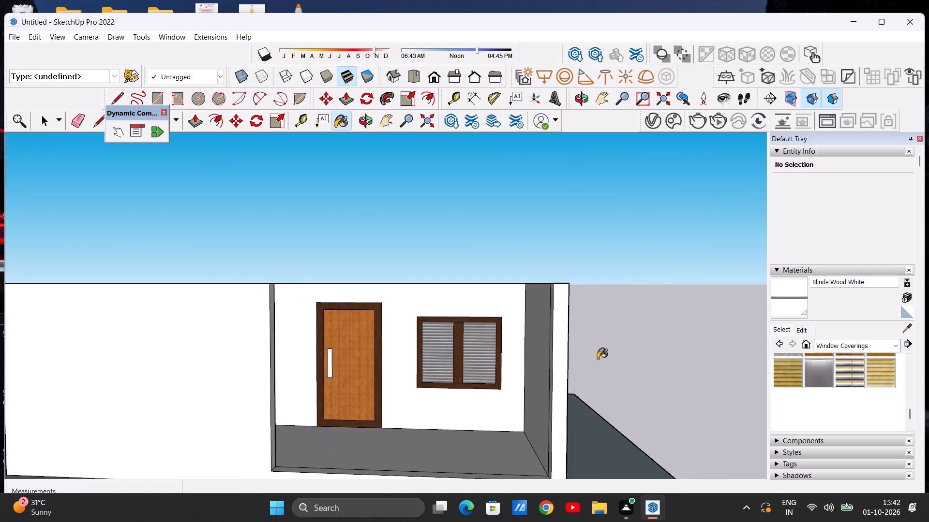
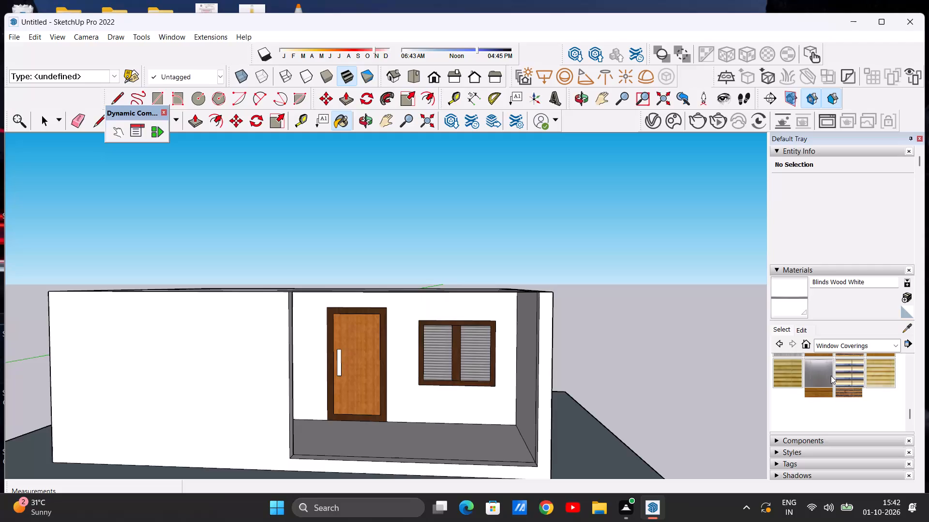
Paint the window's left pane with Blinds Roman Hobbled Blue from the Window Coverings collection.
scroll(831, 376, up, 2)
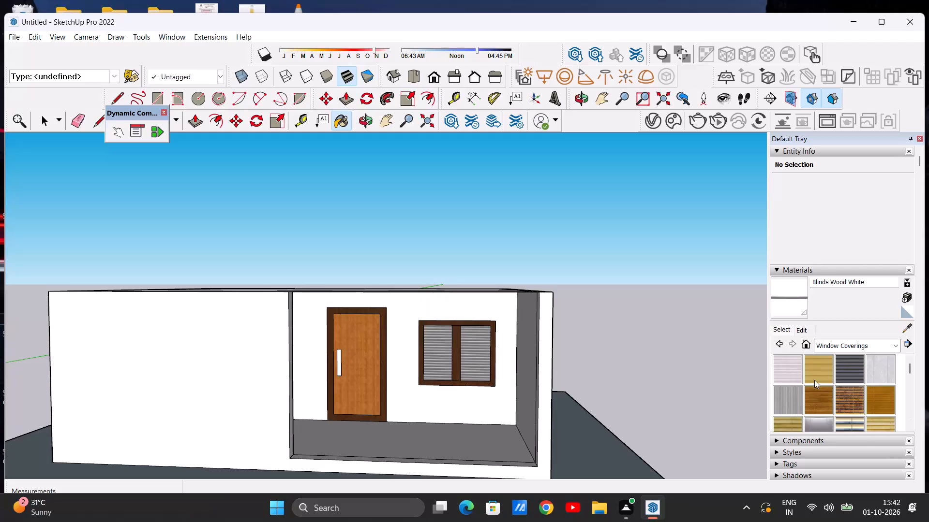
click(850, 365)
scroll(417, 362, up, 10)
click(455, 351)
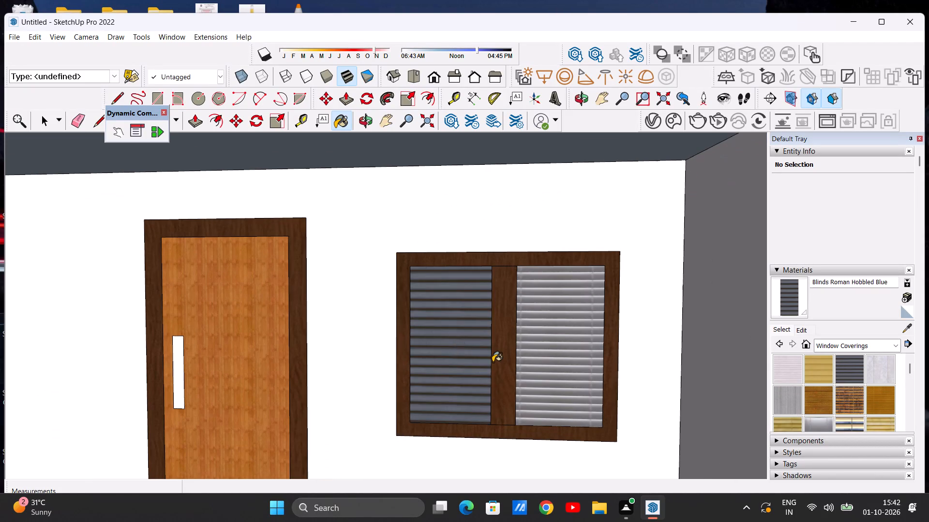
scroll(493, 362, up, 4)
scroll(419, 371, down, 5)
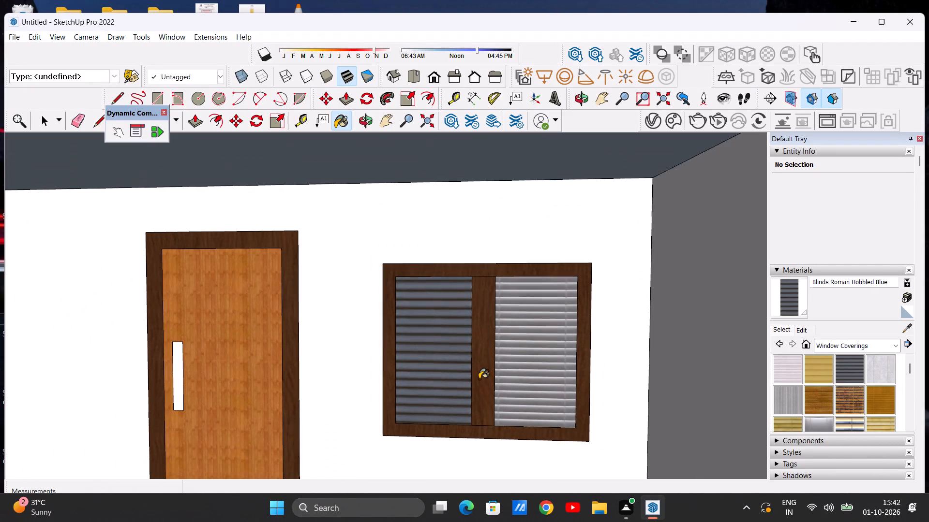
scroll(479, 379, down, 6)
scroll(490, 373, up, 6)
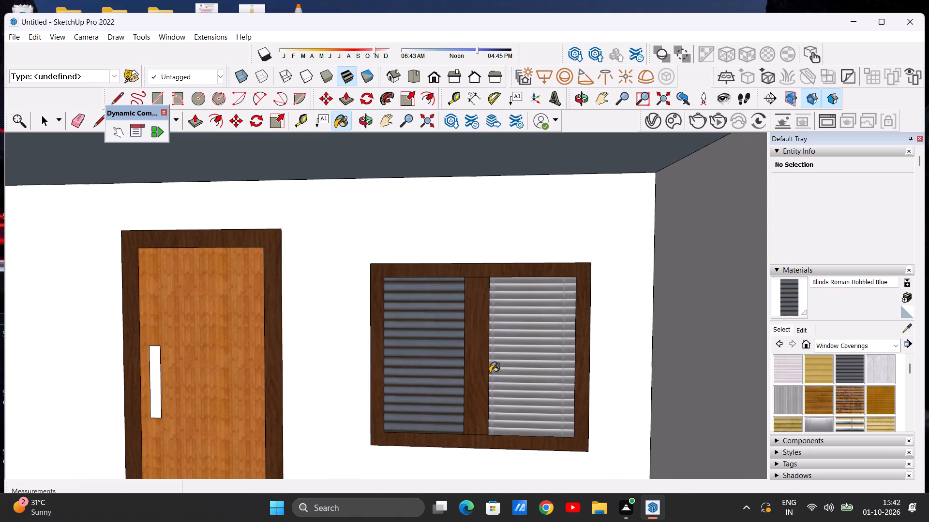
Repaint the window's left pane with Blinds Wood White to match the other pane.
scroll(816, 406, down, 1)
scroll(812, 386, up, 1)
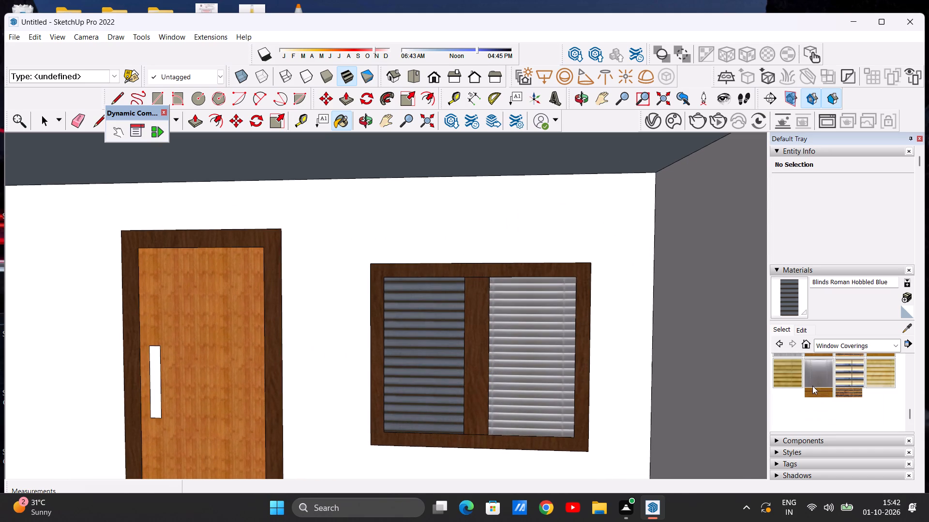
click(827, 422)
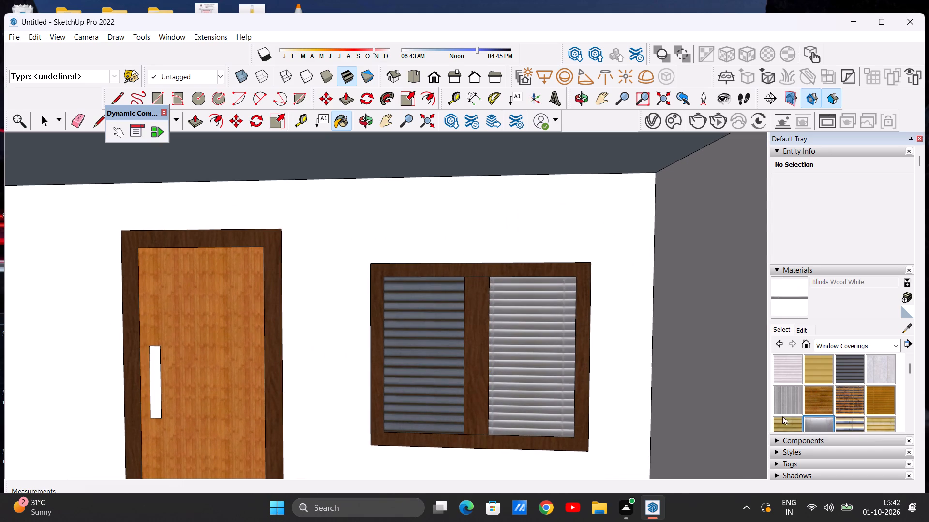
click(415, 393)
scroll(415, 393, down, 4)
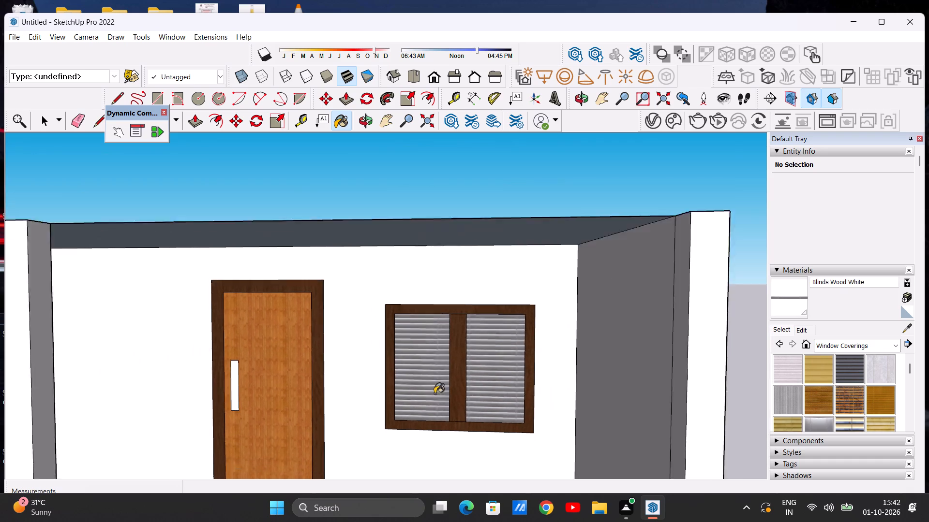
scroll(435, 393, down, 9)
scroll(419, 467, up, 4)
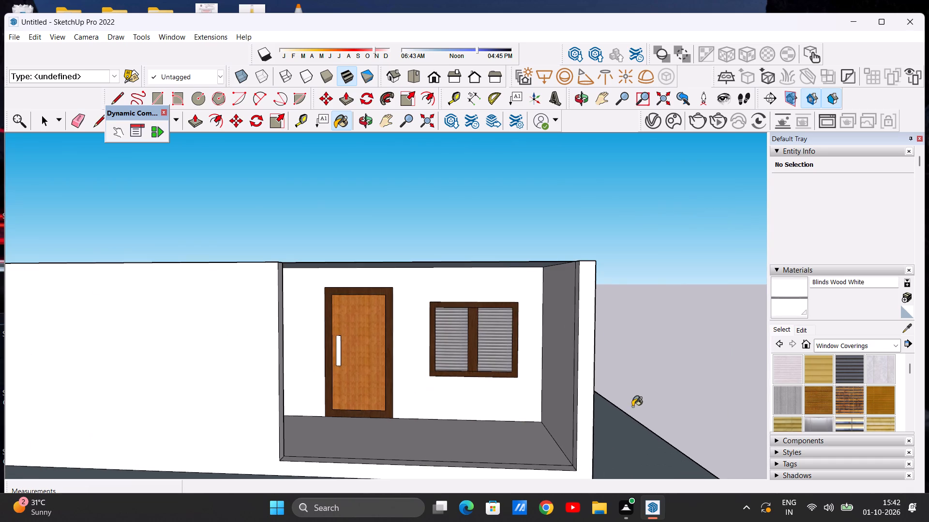
Paint the door handle with Wood Floor Light from the Wood collection.
click(896, 343)
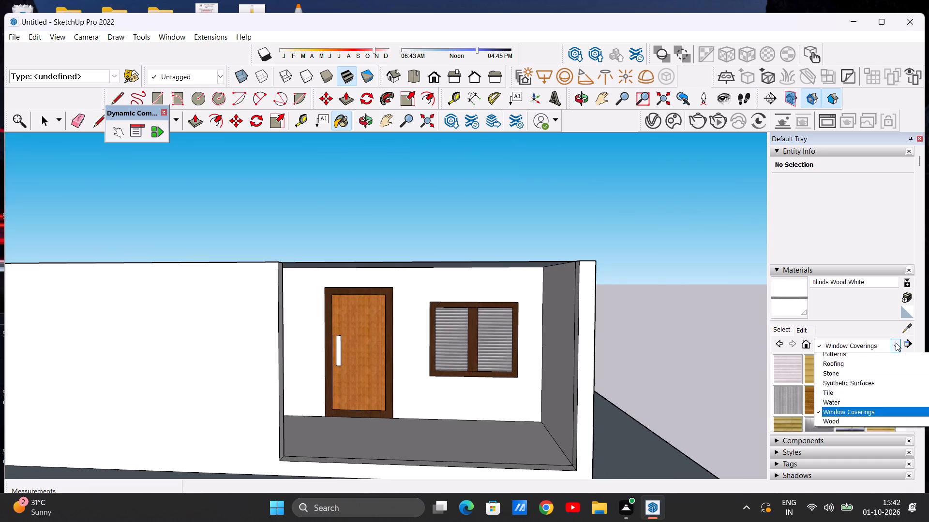
click(841, 499)
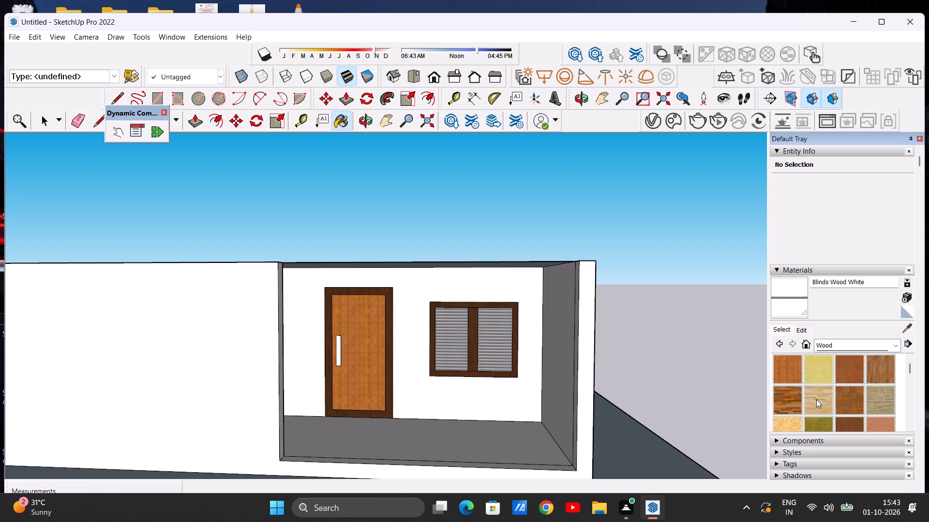
click(816, 399)
scroll(345, 357, up, 11)
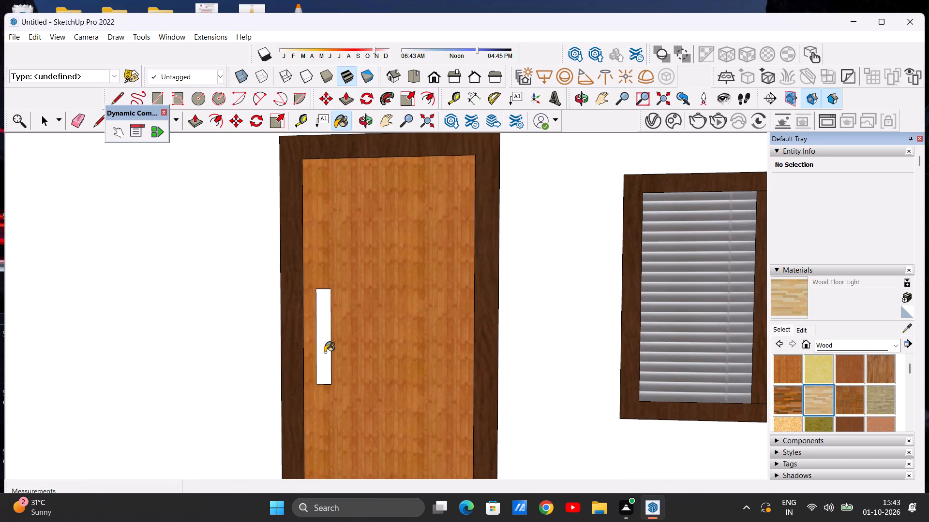
click(324, 352)
scroll(385, 358, down, 16)
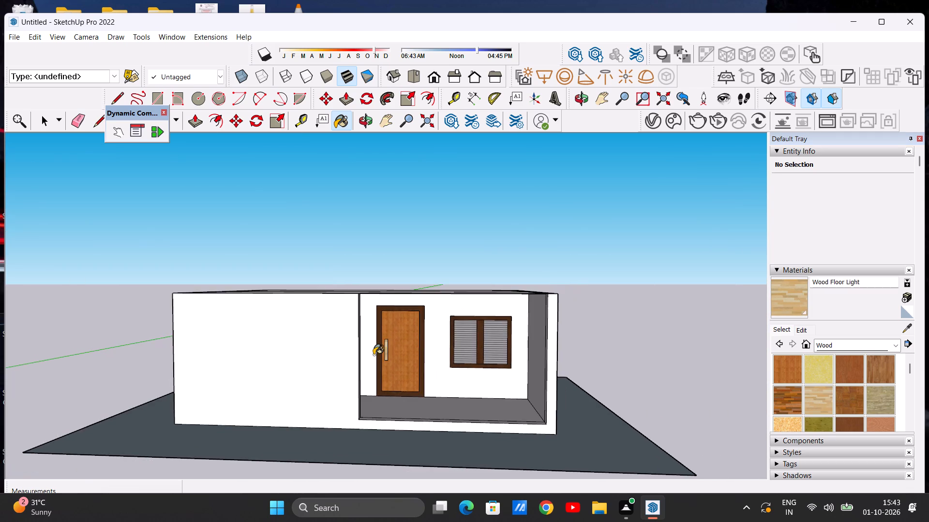
scroll(374, 355, up, 6)
scroll(414, 346, up, 3)
scroll(414, 346, down, 13)
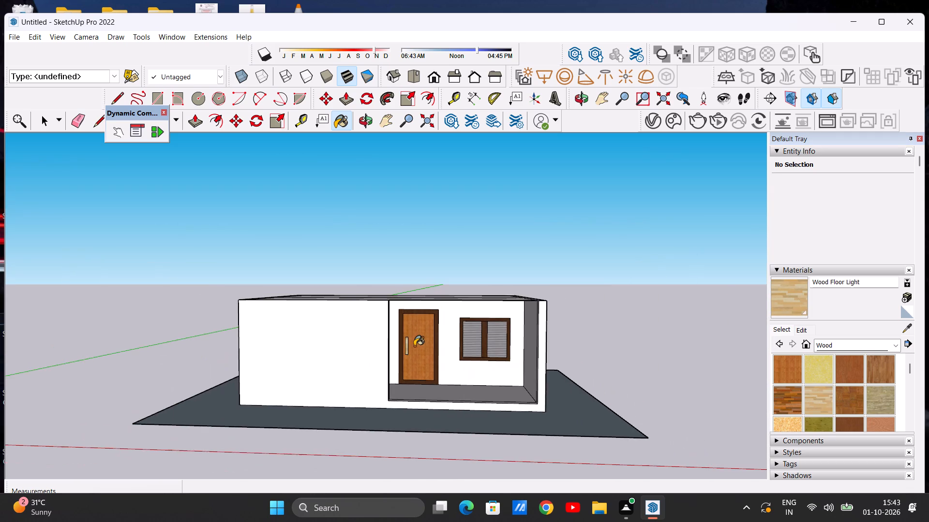
scroll(414, 346, down, 1)
middle_drag(443, 333, 385, 407)
scroll(450, 354, up, 5)
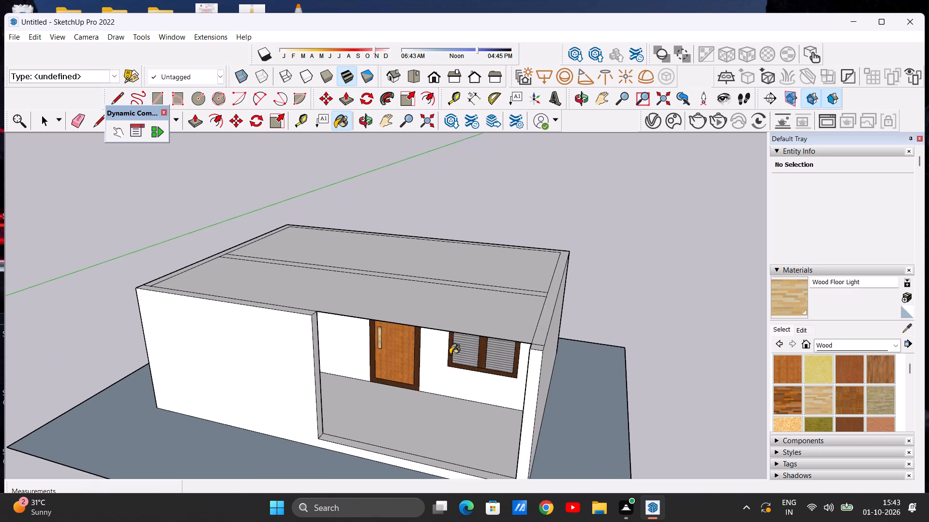
key(space)
Push/Pull the top face over the front part of the building up about 10 5/8" as a roof slab.
scroll(476, 272, down, 1)
middle_drag(472, 275, 415, 331)
scroll(460, 327, up, 2)
key(p)
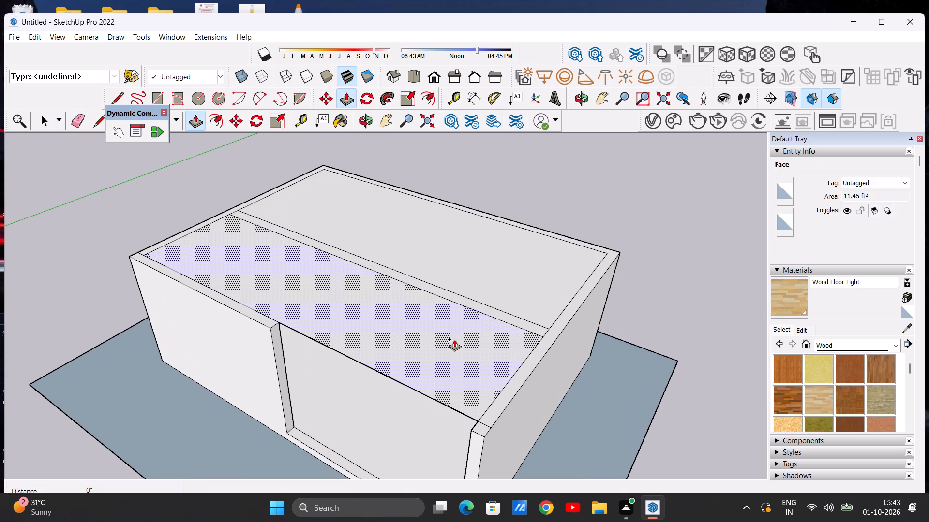
click(454, 339)
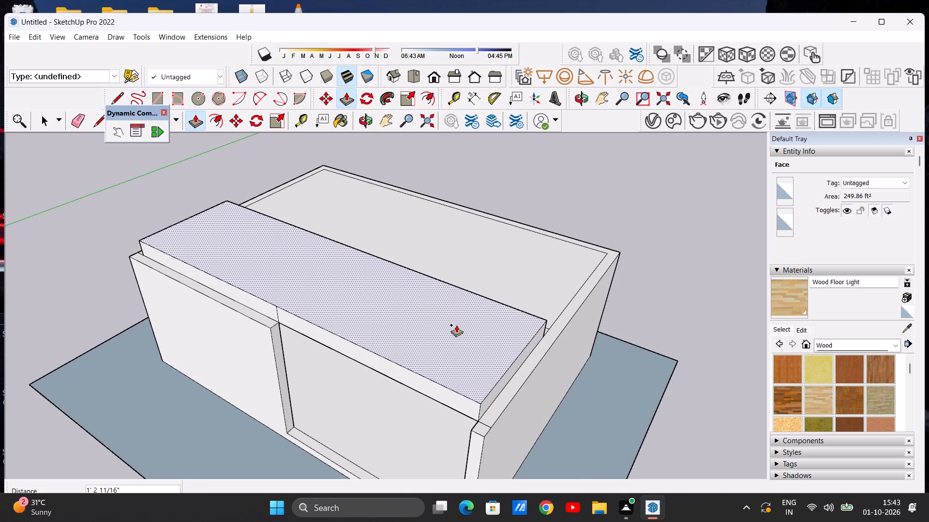
click(455, 328)
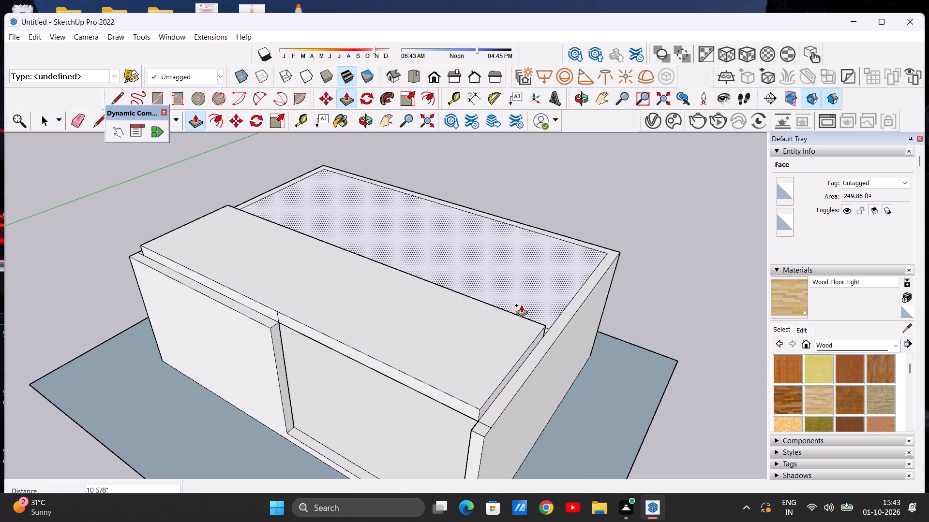
Erase the two short vertical edges dividing the raised roof slab's inner side face.
middle_drag(499, 311, 144, 310)
scroll(287, 318, up, 4)
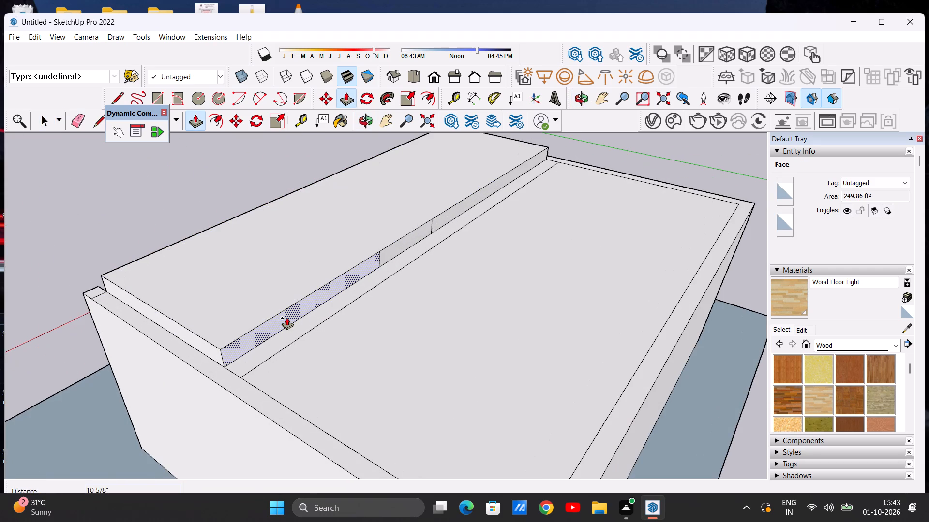
key(space)
text(E)
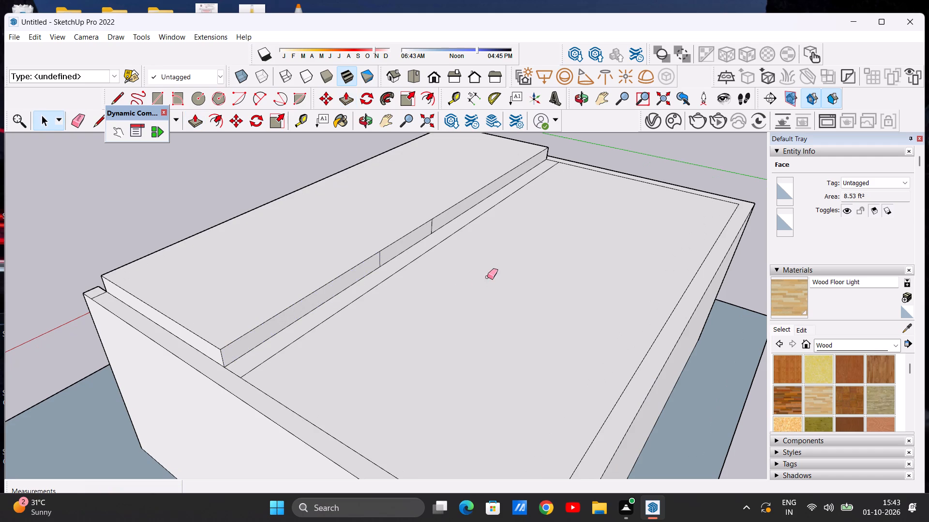
scroll(435, 235, up, 11)
drag(407, 227, 434, 219)
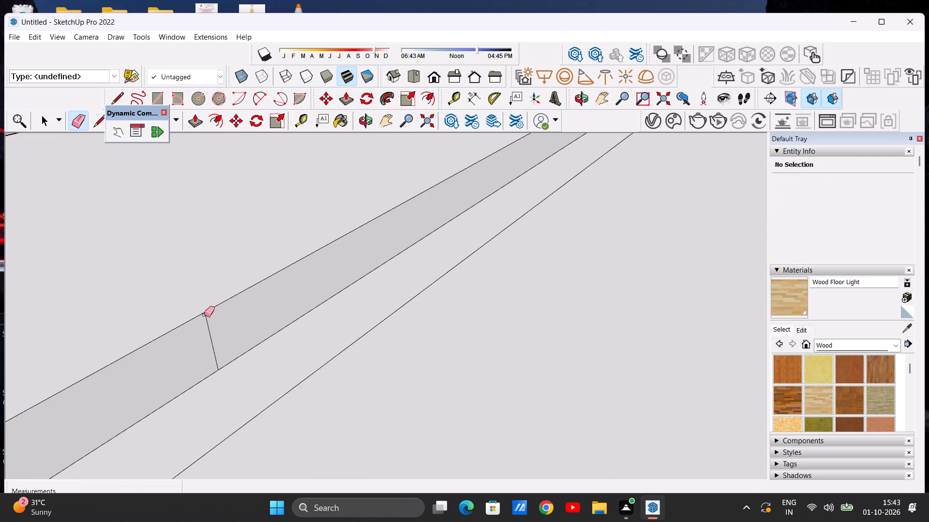
drag(195, 339, 225, 328)
scroll(336, 317, down, 20)
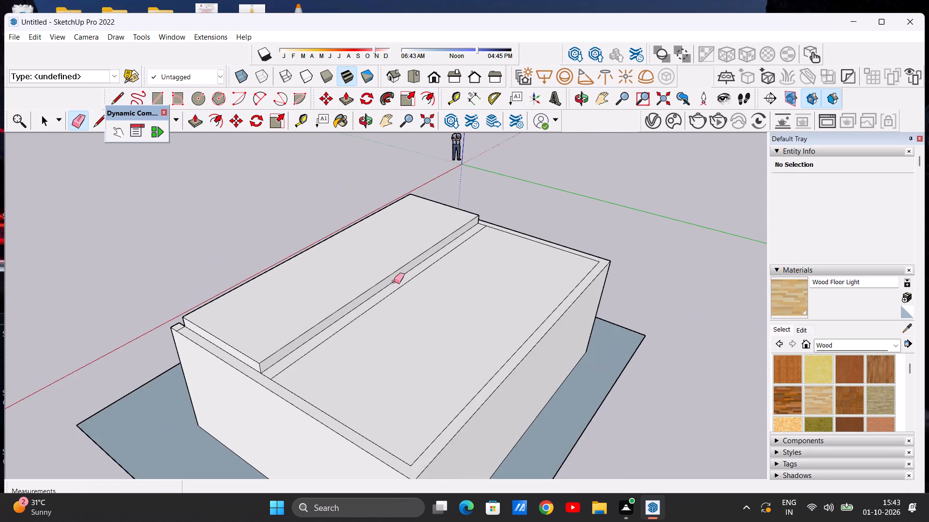
scroll(317, 348, up, 7)
key(space)
Push/Pull the roof slab's inner side face about 12' 7 3/8" across the rear room to the back wall's inner corner.
text(P)
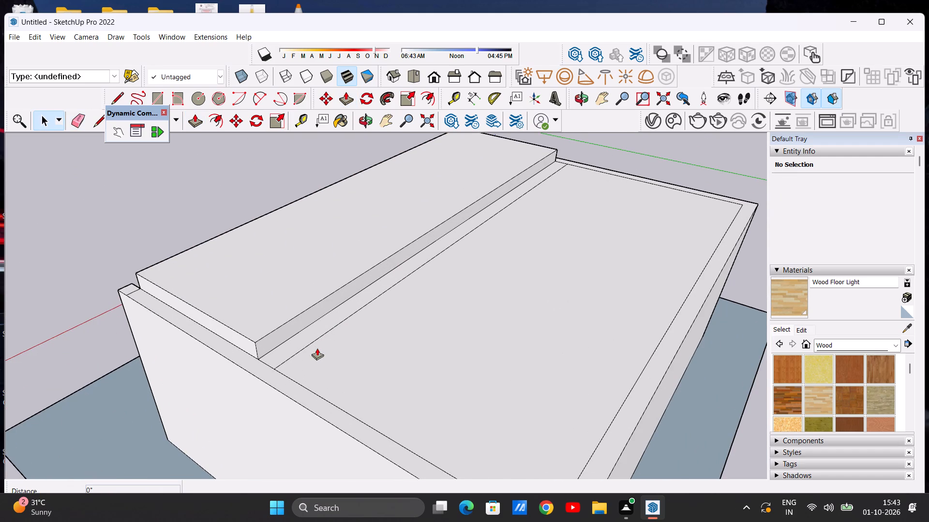
click(271, 335)
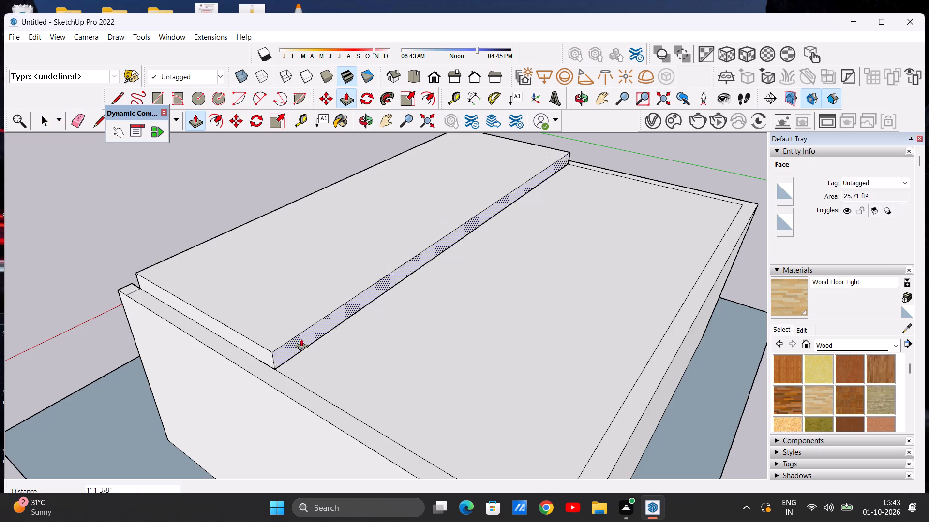
scroll(451, 322, down, 8)
scroll(489, 385, up, 12)
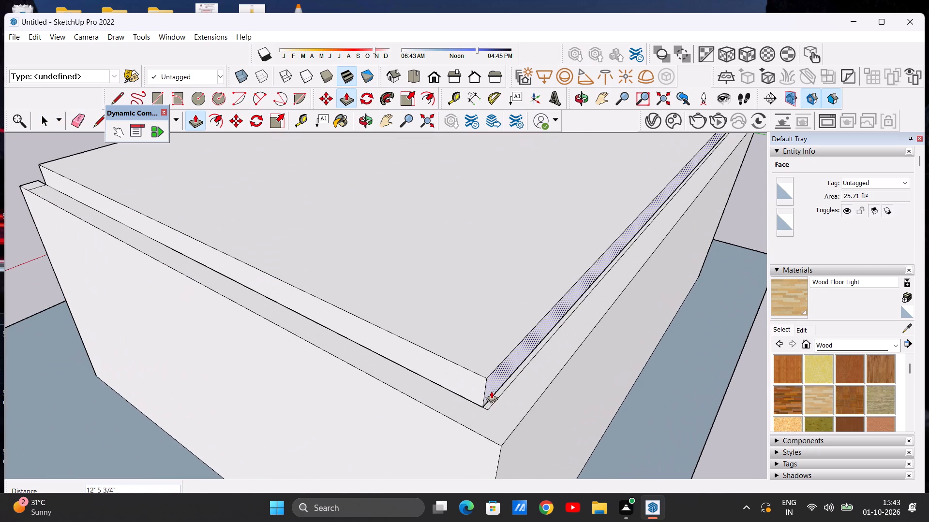
click(490, 407)
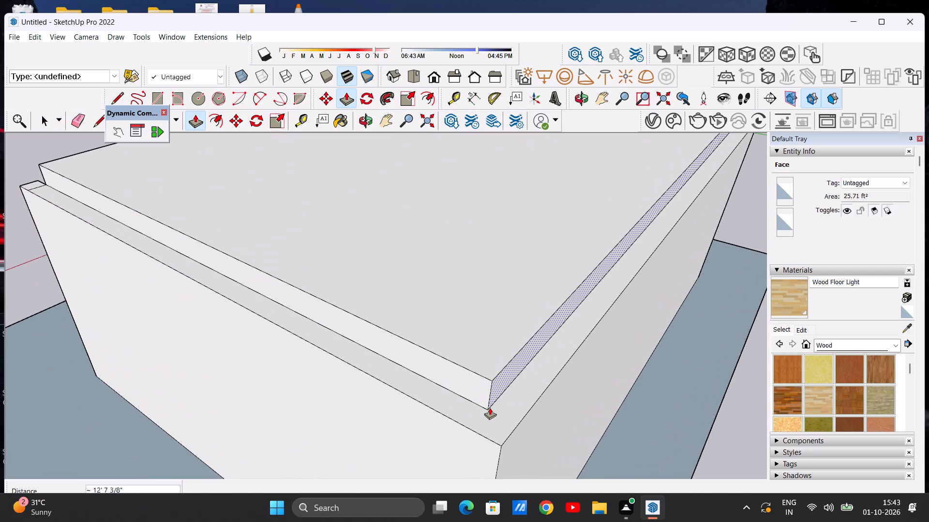
key(space)
Erase the short vertical edge dividing the roof slab's front face above the porch wall corner.
scroll(467, 378, down, 16)
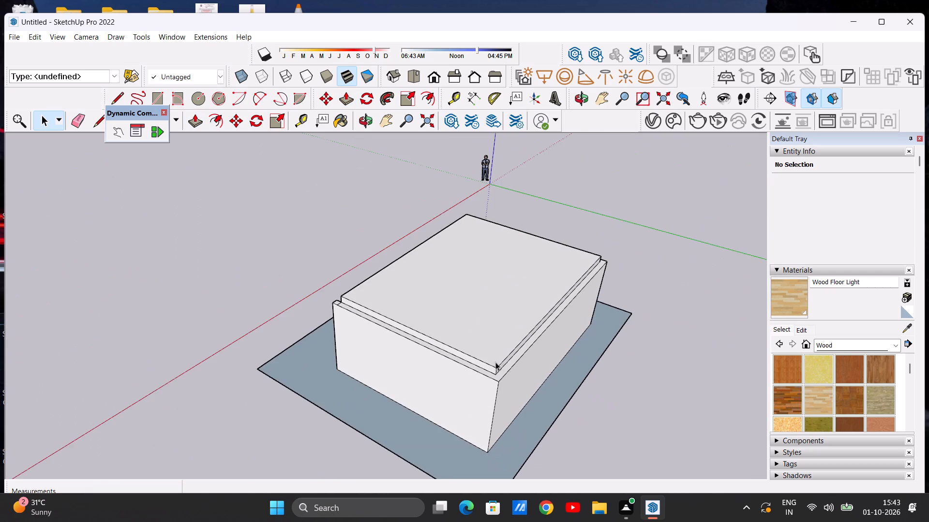
middle_drag(329, 339, 598, 315)
middle_drag(398, 317, 489, 253)
scroll(405, 276, up, 14)
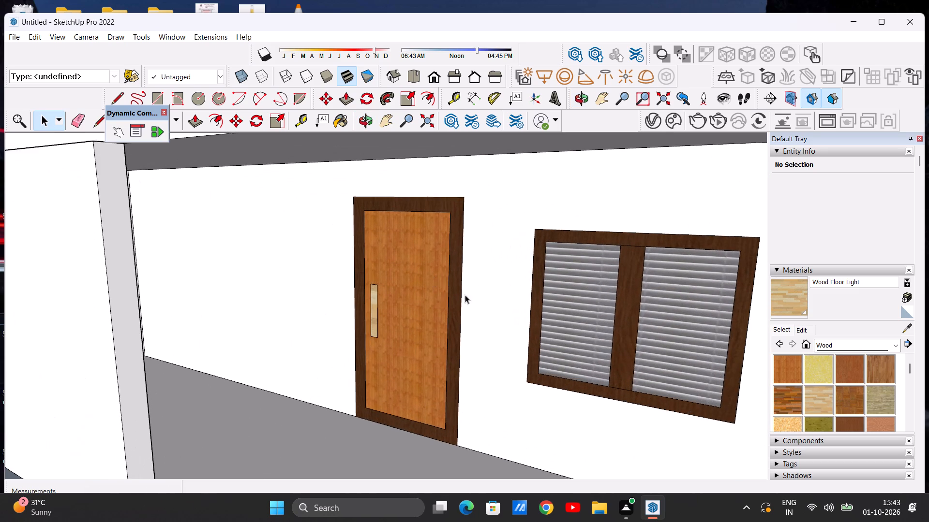
middle_drag(448, 297, 605, 296)
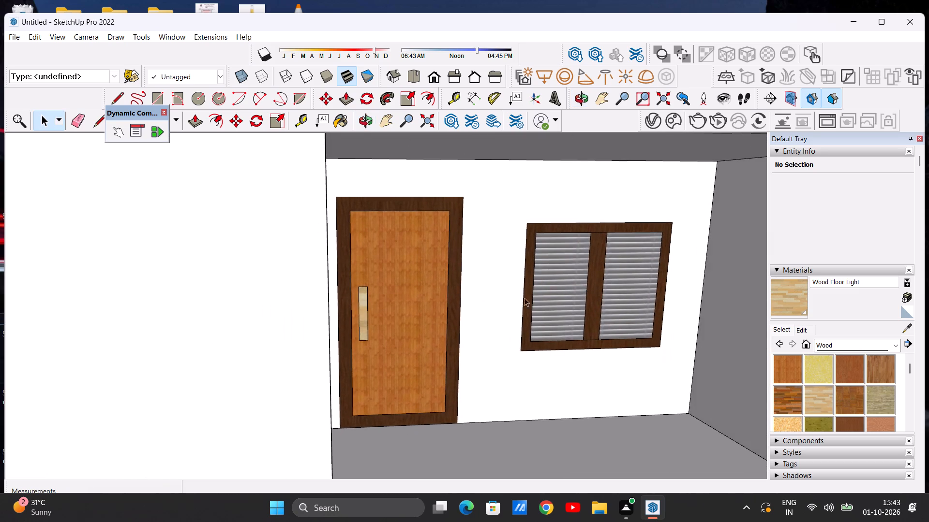
scroll(388, 315, down, 12)
middle_drag(438, 316, 351, 360)
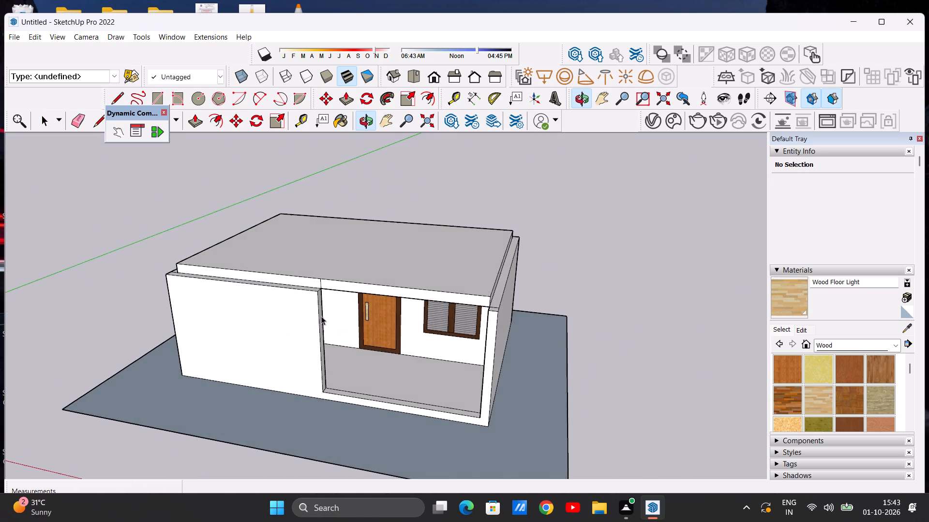
scroll(328, 282, up, 7)
key(e)
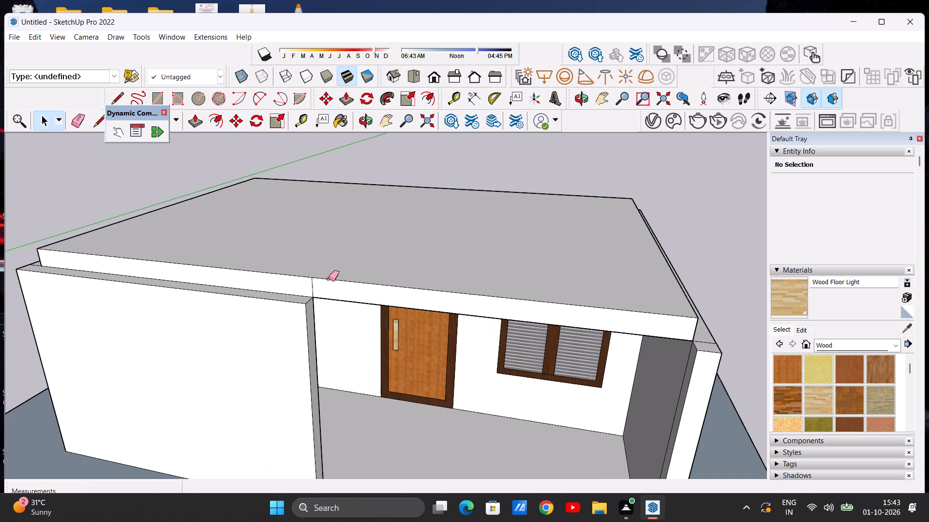
scroll(308, 288, up, 7)
drag(305, 283, 314, 282)
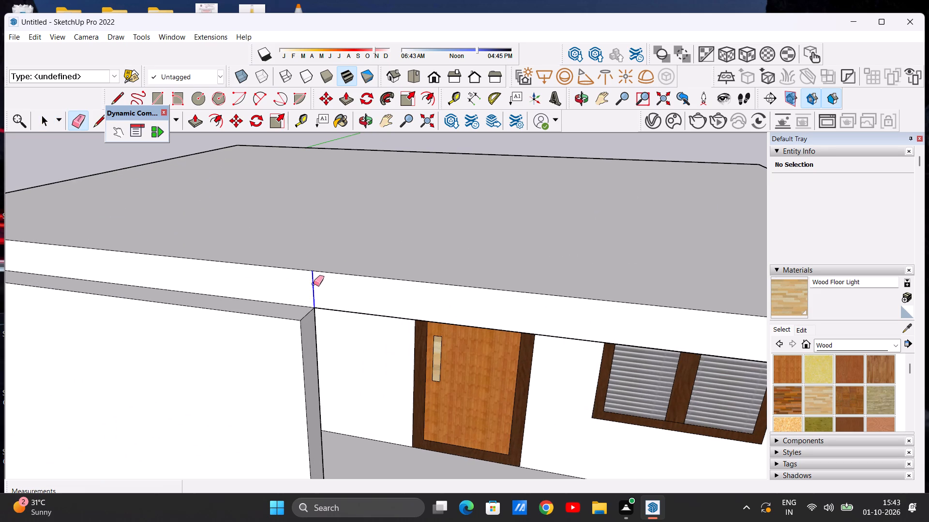
key(space)
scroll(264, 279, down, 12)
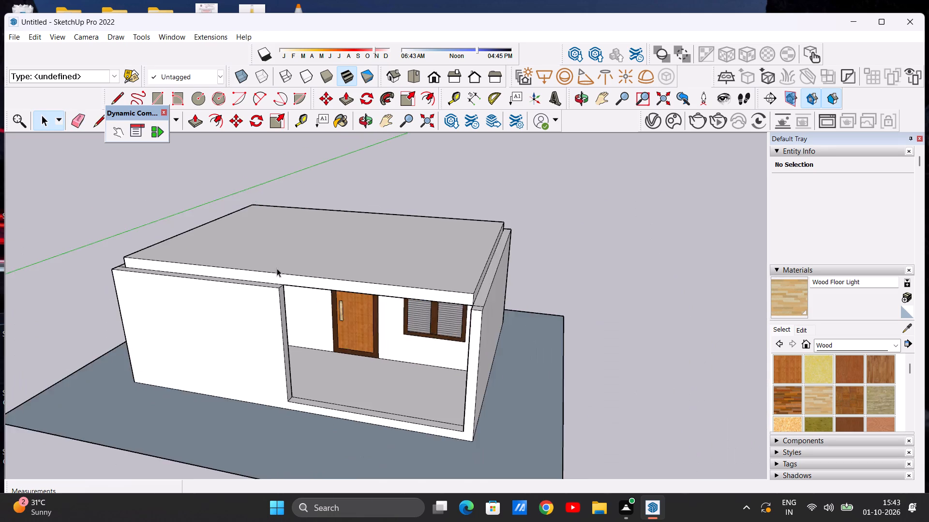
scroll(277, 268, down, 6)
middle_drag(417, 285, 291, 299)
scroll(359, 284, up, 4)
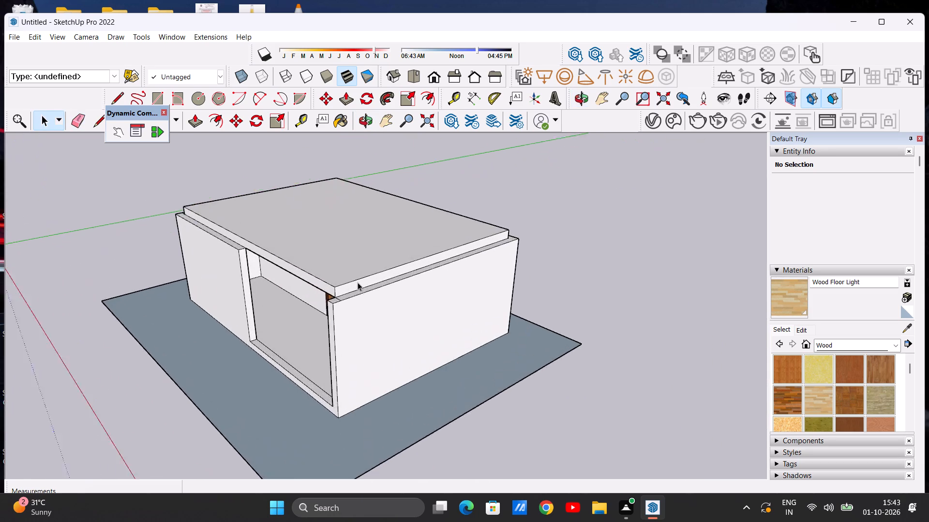
Examine the roof slab's front corner, the porch end wall's top and the open porch front from several angles.
scroll(358, 282, up, 4)
middle_drag(354, 311, 357, 359)
scroll(329, 359, up, 6)
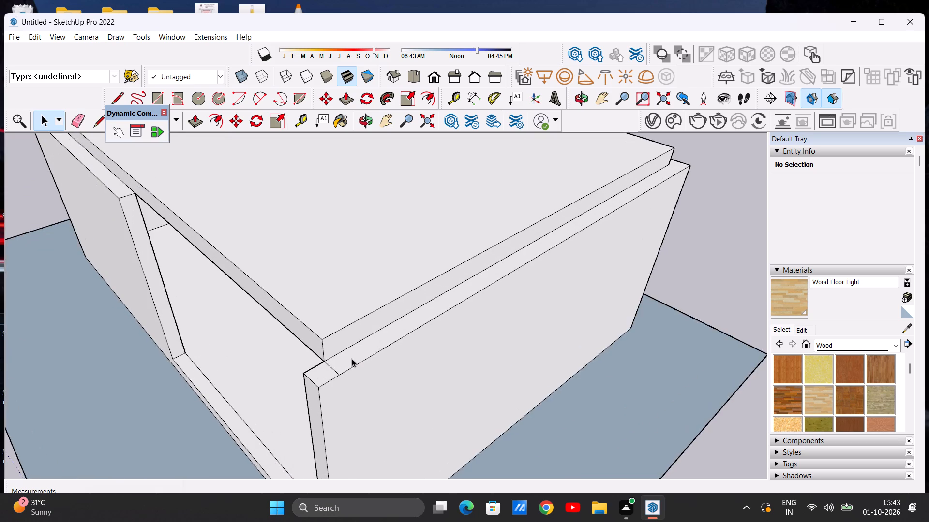
scroll(352, 359, up, 6)
key(e)
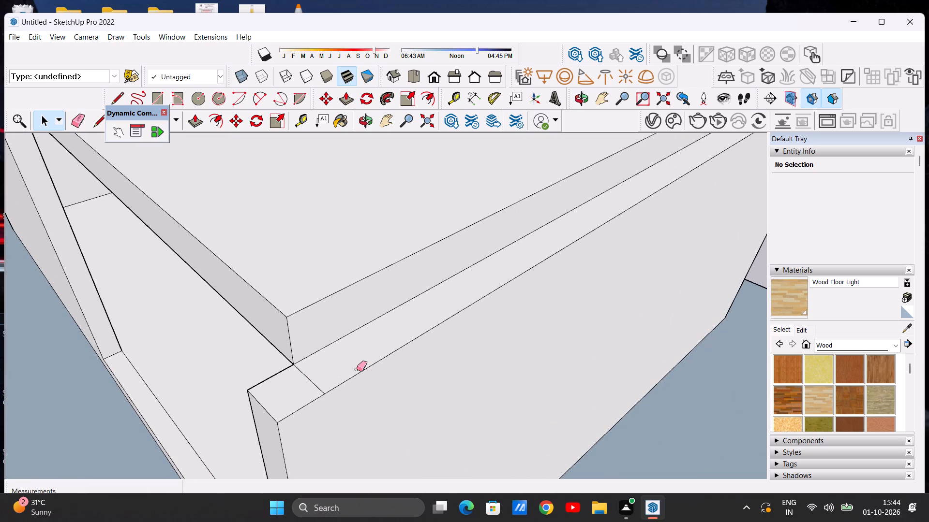
key(space)
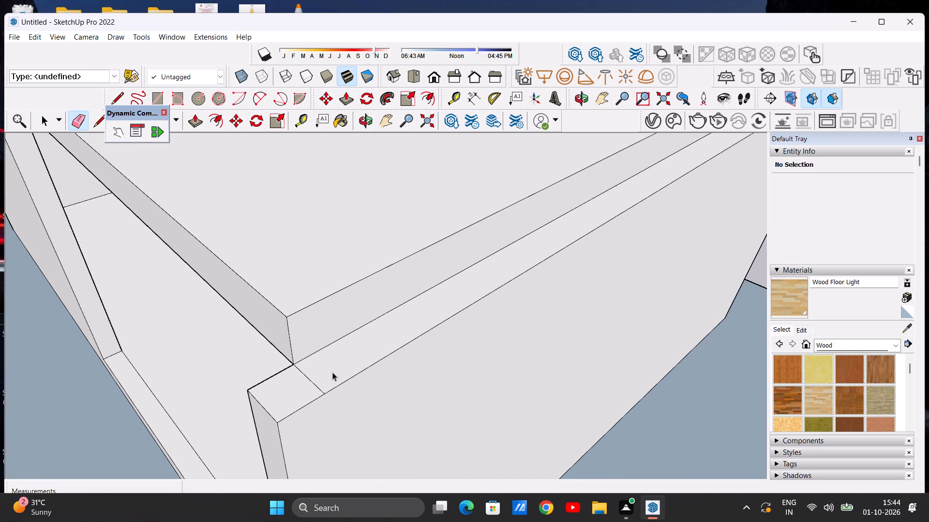
scroll(343, 370, down, 14)
middle_drag(248, 379, 443, 285)
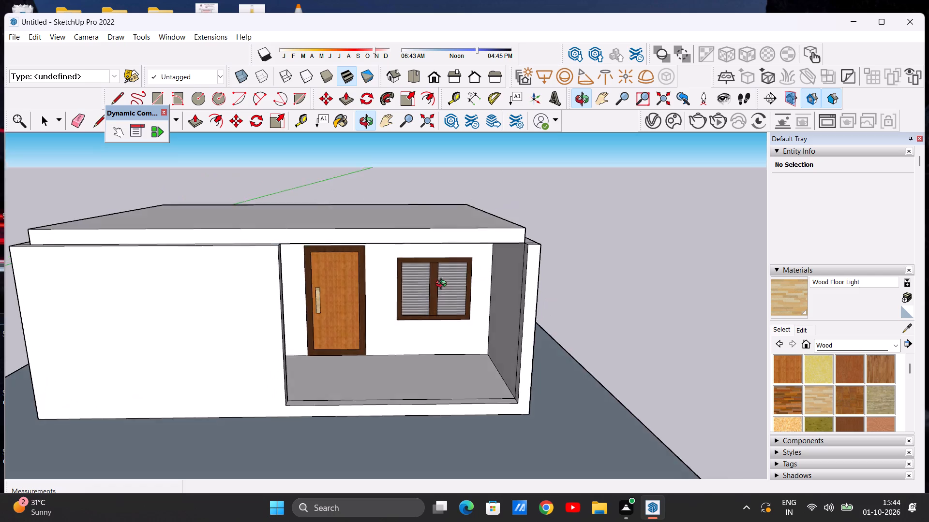
middle_drag(443, 285, 576, 257)
middle_drag(562, 260, 542, 264)
middle_click(534, 265)
middle_drag(396, 289, 380, 292)
middle_drag(377, 292, 354, 294)
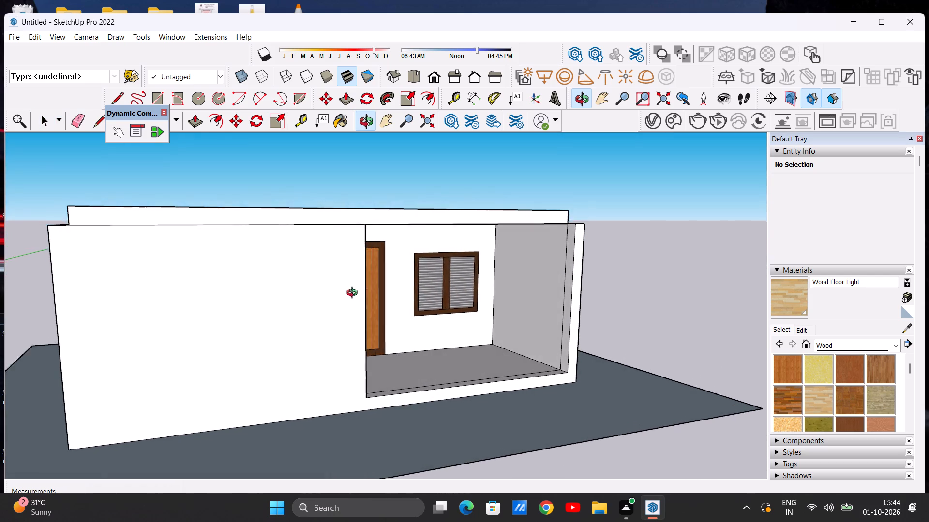
middle_drag(354, 294, 324, 340)
middle_drag(324, 340, 321, 348)
scroll(604, 257, up, 1)
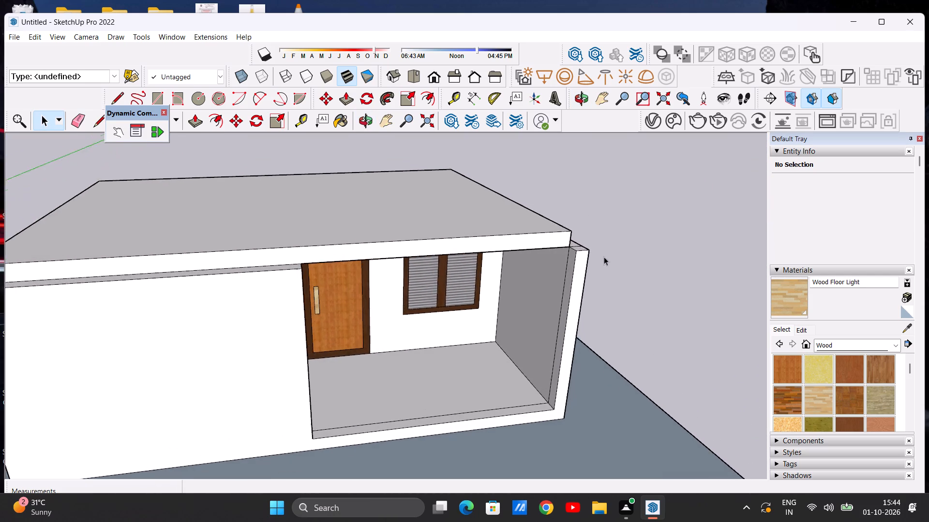
scroll(604, 257, up, 4)
middle_drag(566, 256, 564, 340)
scroll(576, 337, up, 2)
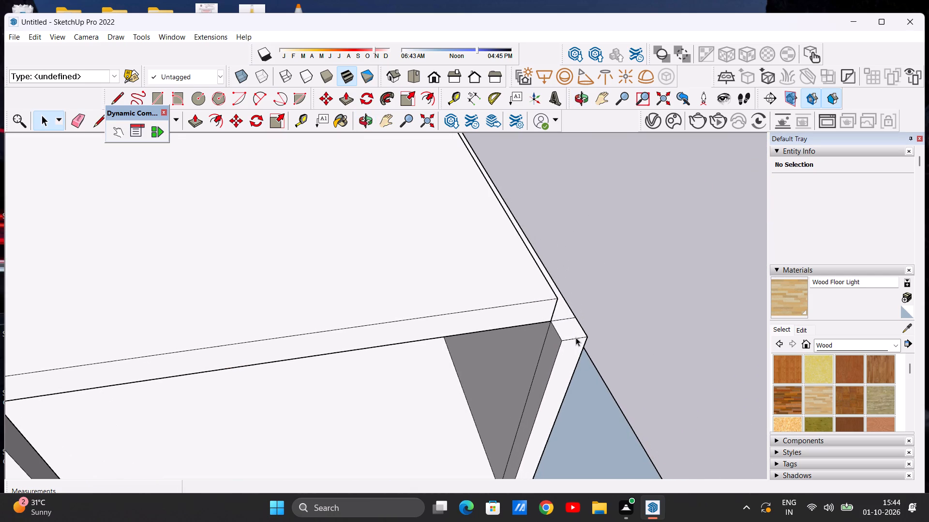
scroll(552, 304, down, 6)
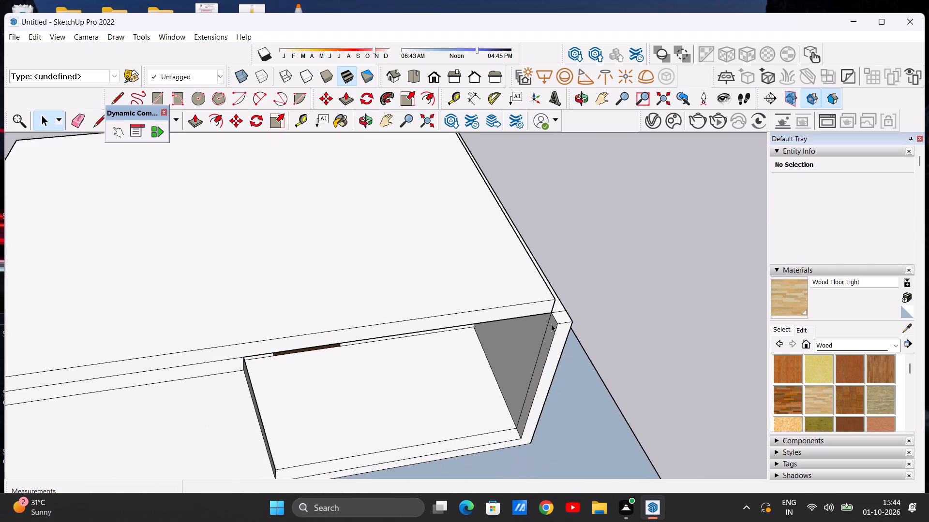
middle_drag(561, 351, 589, 258)
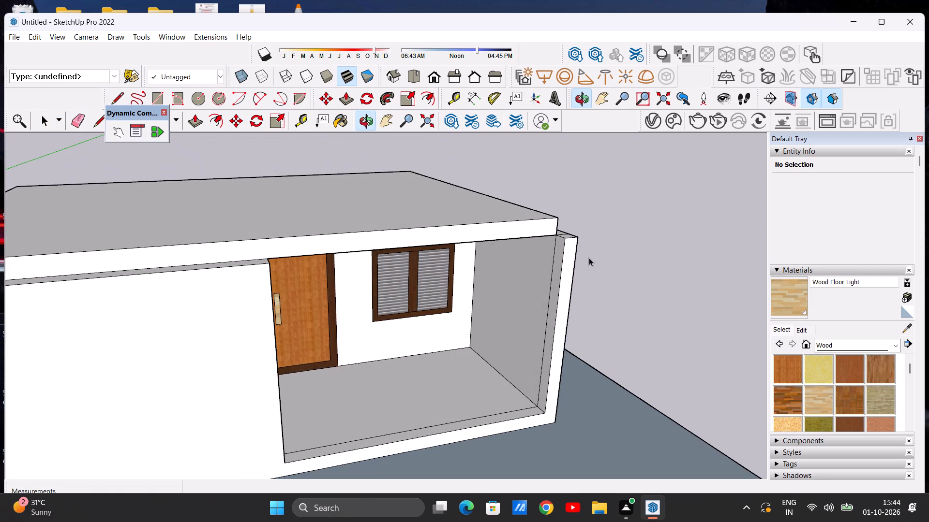
Draw a 9" line across the porch end wall's narrow inner front strip, a short distance below its top.
scroll(566, 258, up, 7)
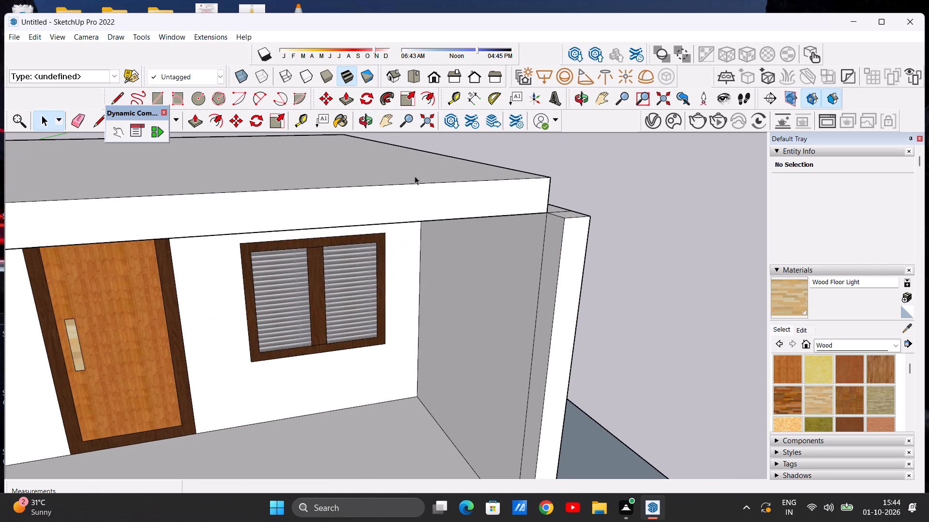
key(l)
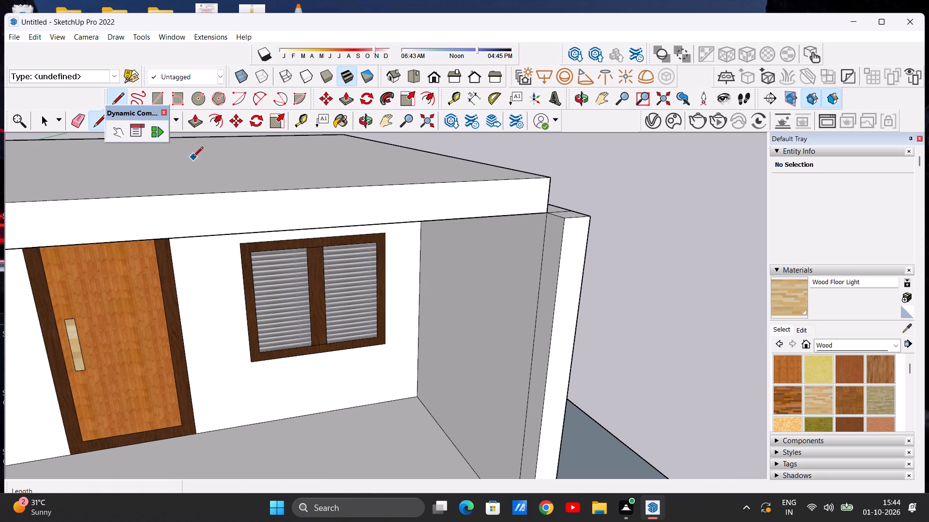
click(545, 240)
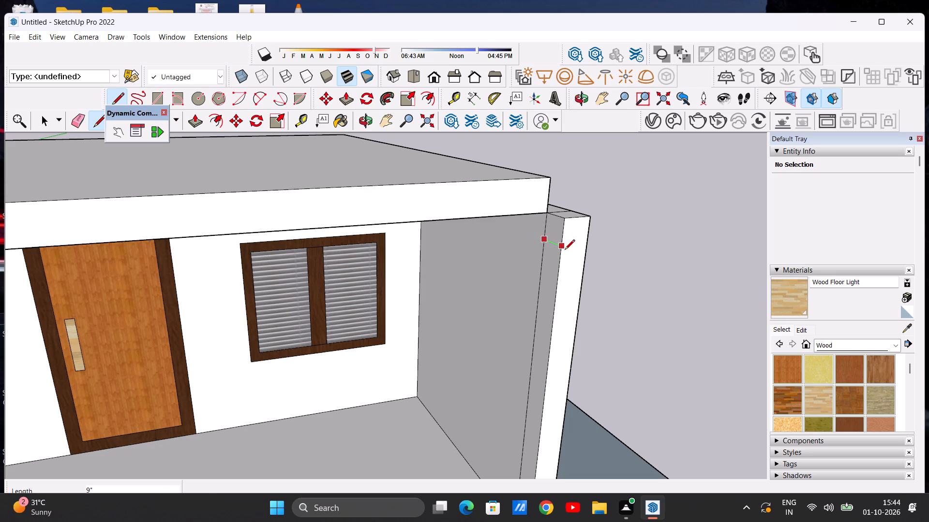
click(564, 250)
key(space)
Push/Pull the small rectangle atop the porch end wall about 14' 6 3/16" across the porch opening as a front beam.
click(189, 124)
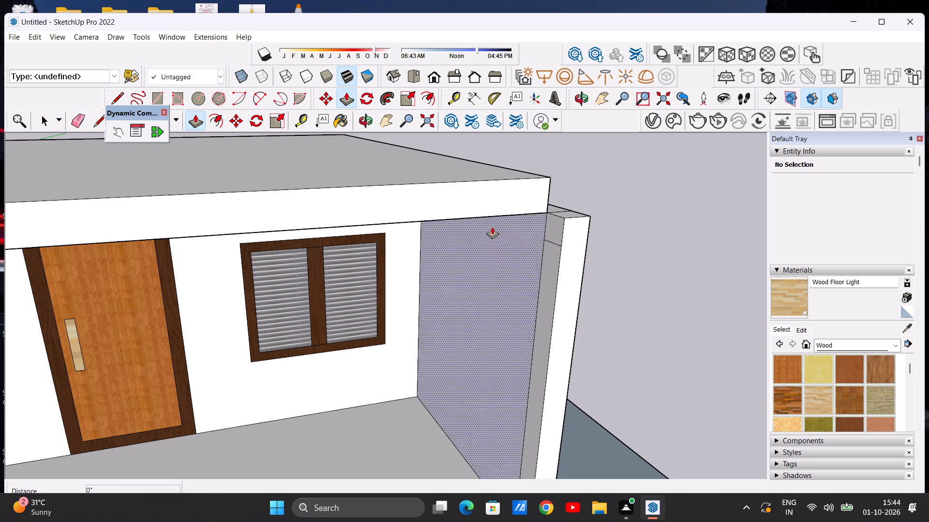
click(550, 227)
scroll(408, 215, down, 9)
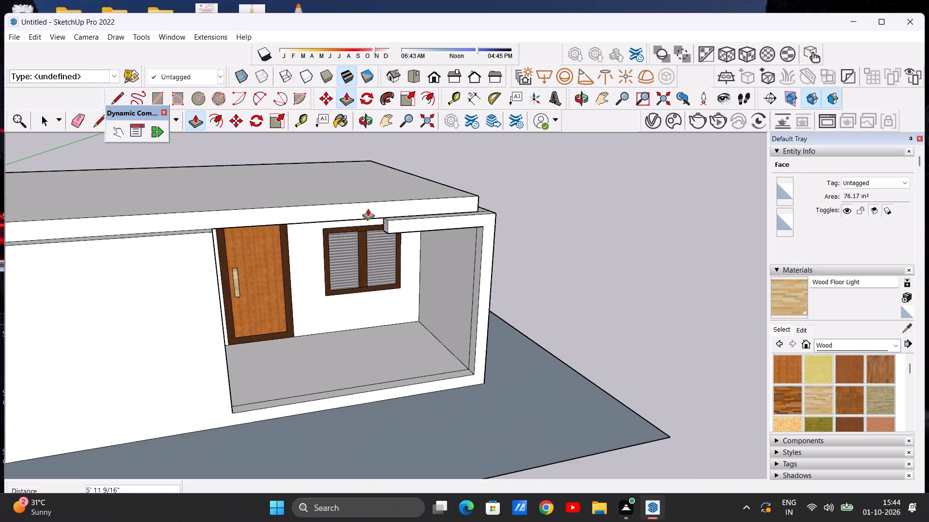
scroll(209, 226, up, 13)
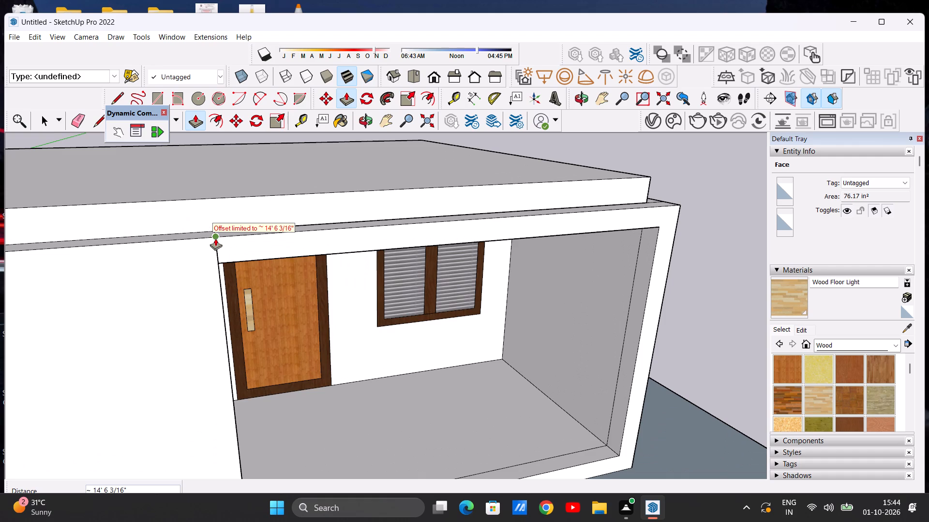
scroll(215, 238, up, 6)
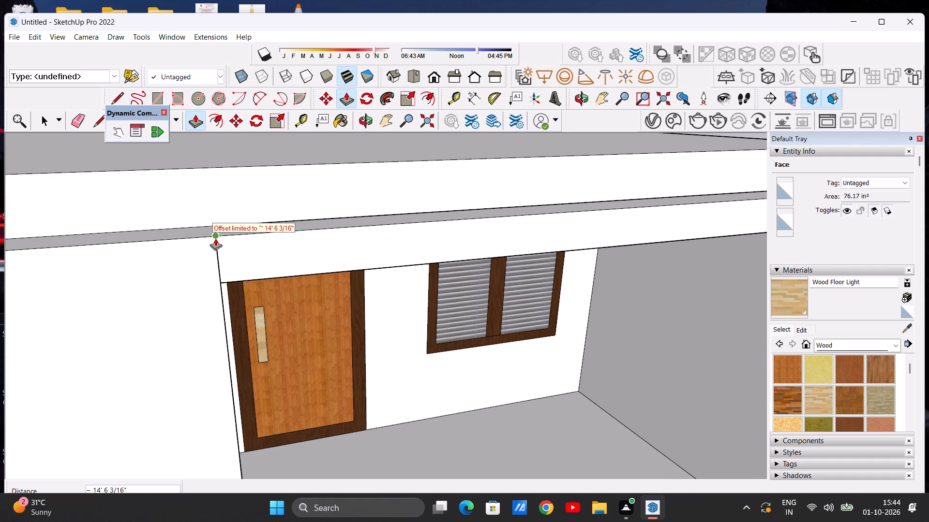
click(215, 238)
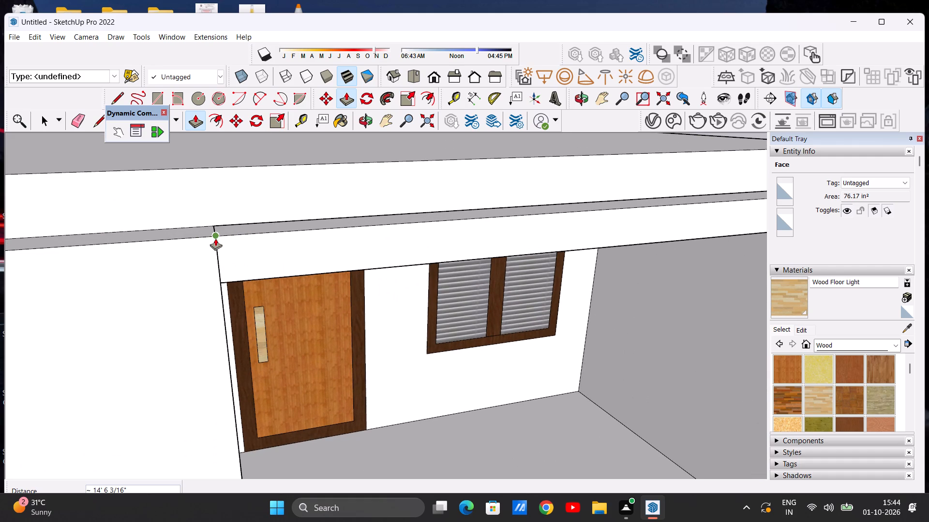
key(space)
Examine the new front beam over the porch and the ledge between it and the roof slab.
scroll(256, 332, down, 2)
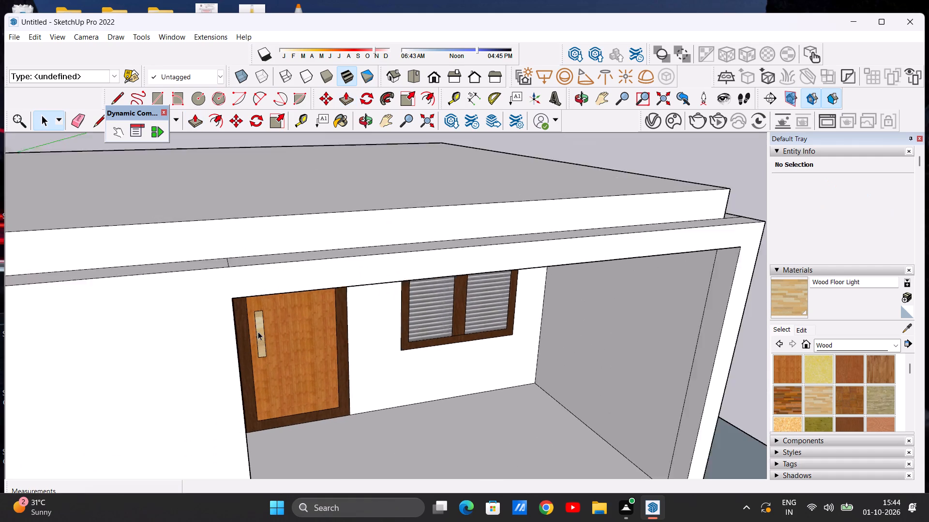
scroll(258, 332, down, 10)
middle_drag(281, 338, 243, 306)
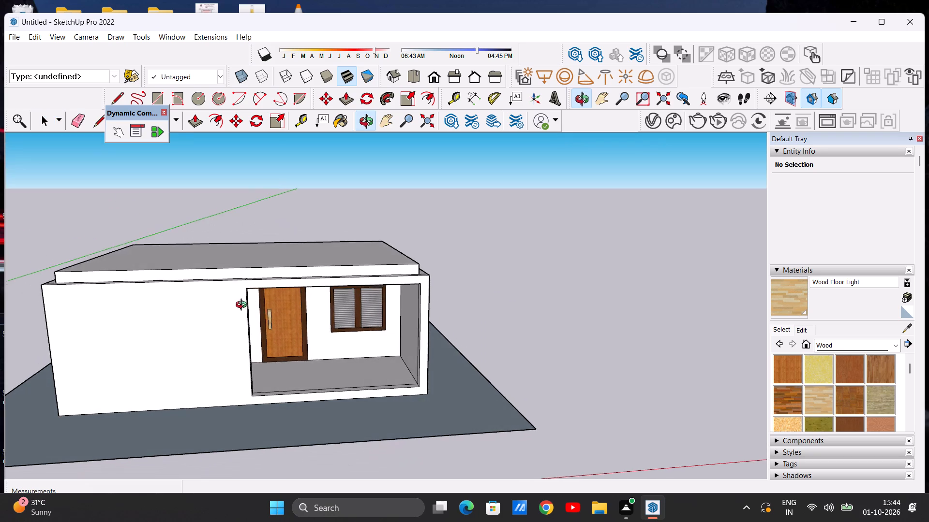
middle_drag(243, 306, 244, 298)
scroll(407, 272, up, 3)
scroll(407, 272, down, 1)
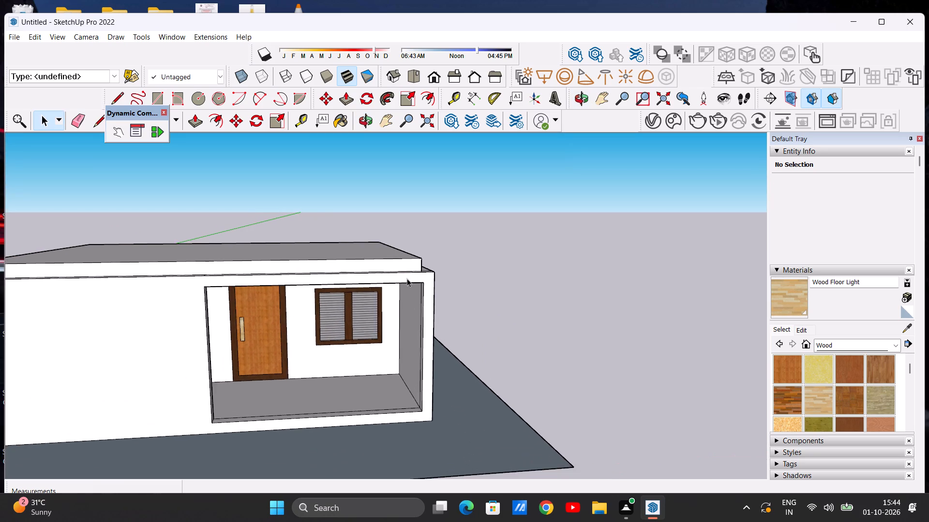
scroll(407, 278, down, 3)
scroll(405, 273, up, 2)
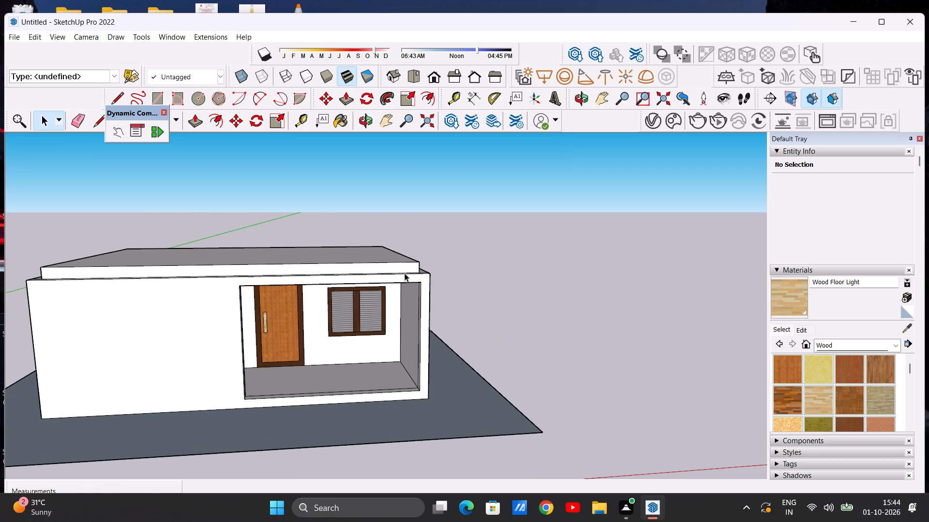
scroll(405, 273, up, 1)
middle_drag(399, 272, 464, 348)
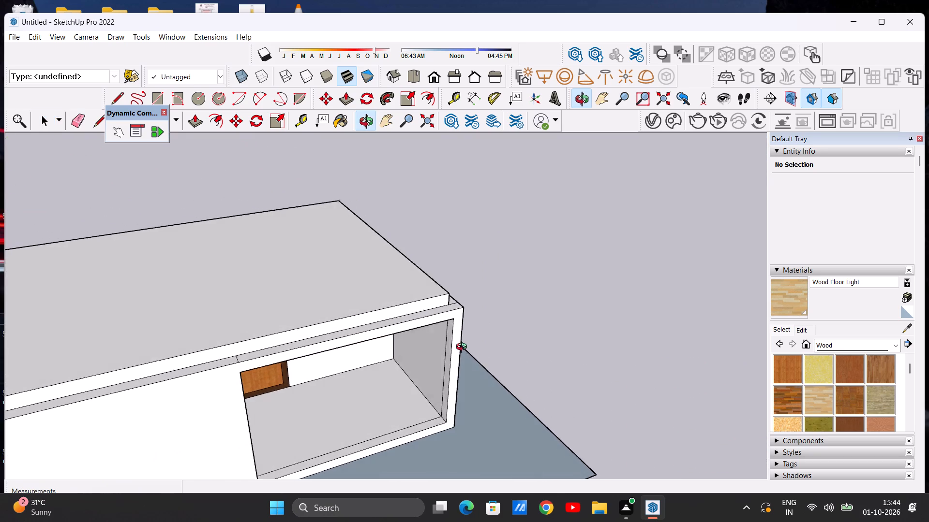
middle_drag(464, 348, 467, 347)
scroll(325, 338, up, 4)
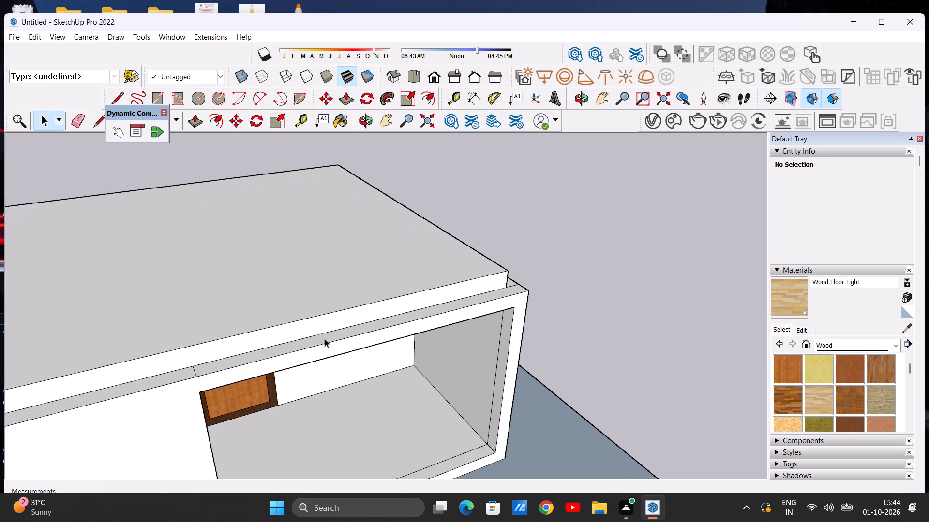
scroll(360, 329, down, 3)
scroll(249, 341, up, 3)
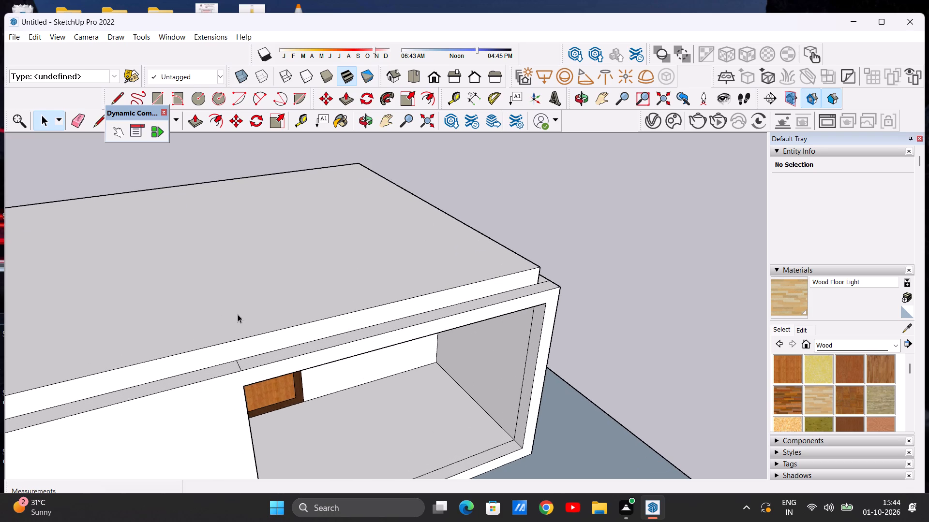
Draw a line about 10 5/8" up the roof slab's front face from the short ledge edge at the porch's door-side corner.
scroll(250, 362, up, 7)
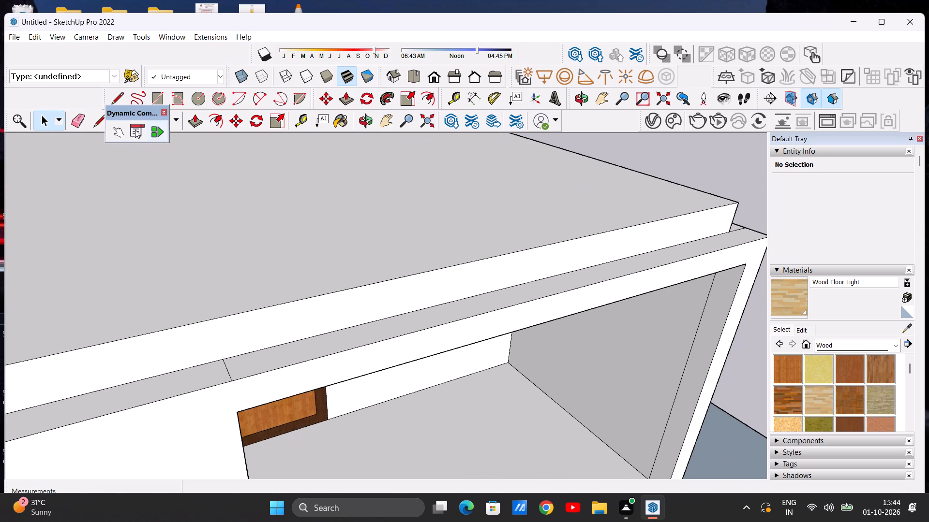
click(117, 98)
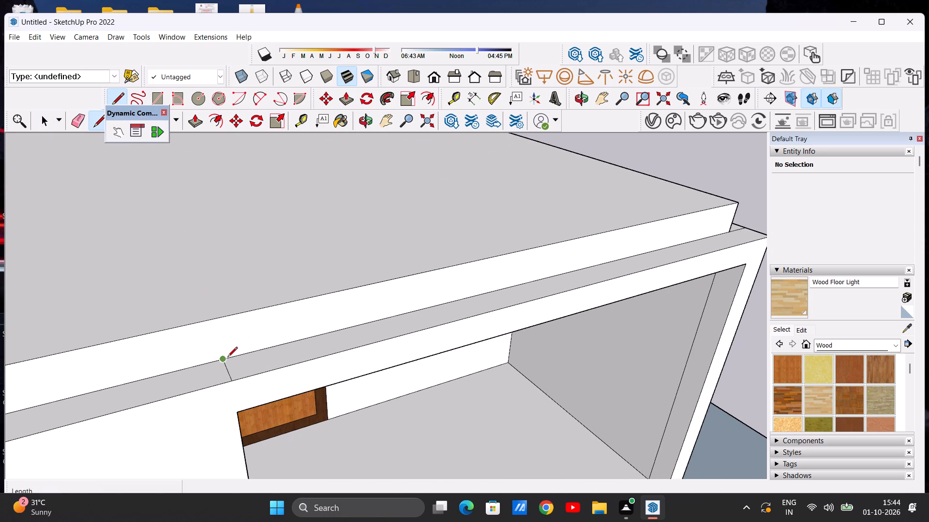
click(223, 356)
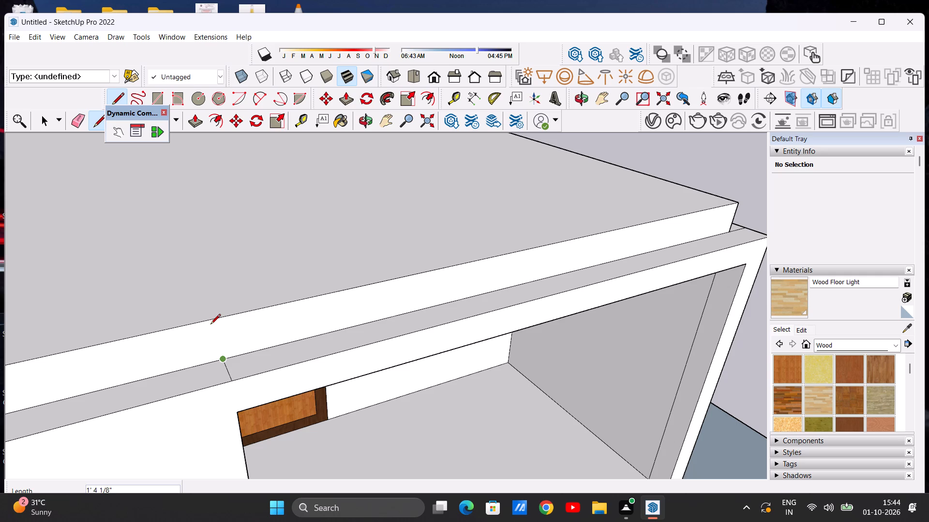
click(218, 320)
key(space)
Push/Pull the roof slab's front face above the porch 9" outward to the front beam's outer edge.
scroll(247, 348, down, 3)
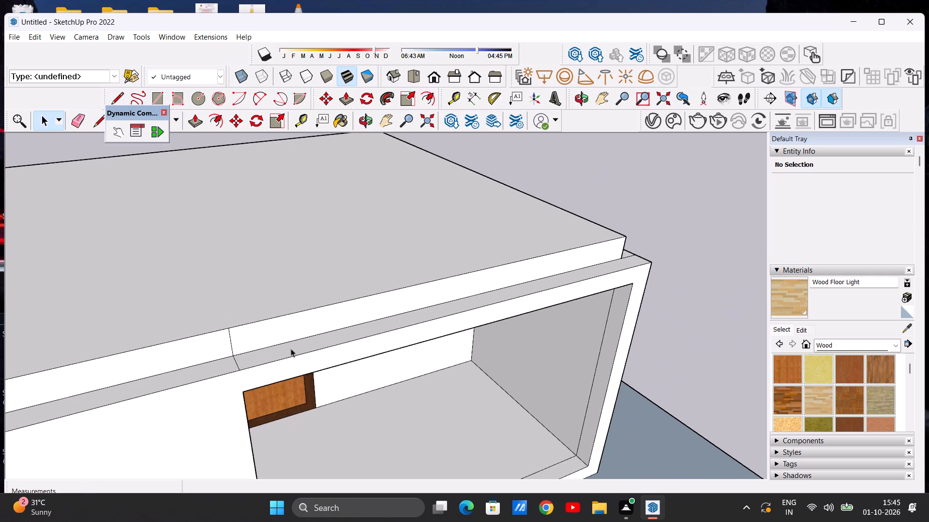
scroll(291, 348, down, 2)
scroll(306, 341, up, 2)
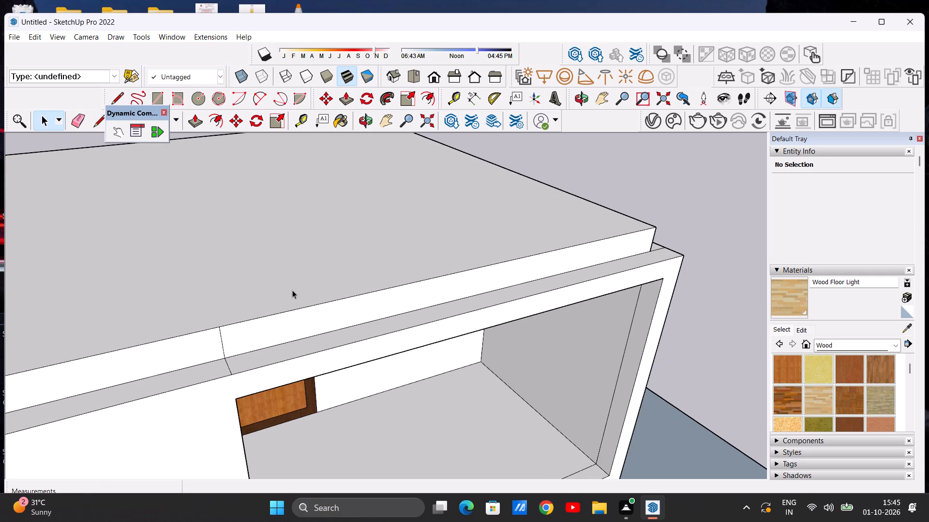
key(p)
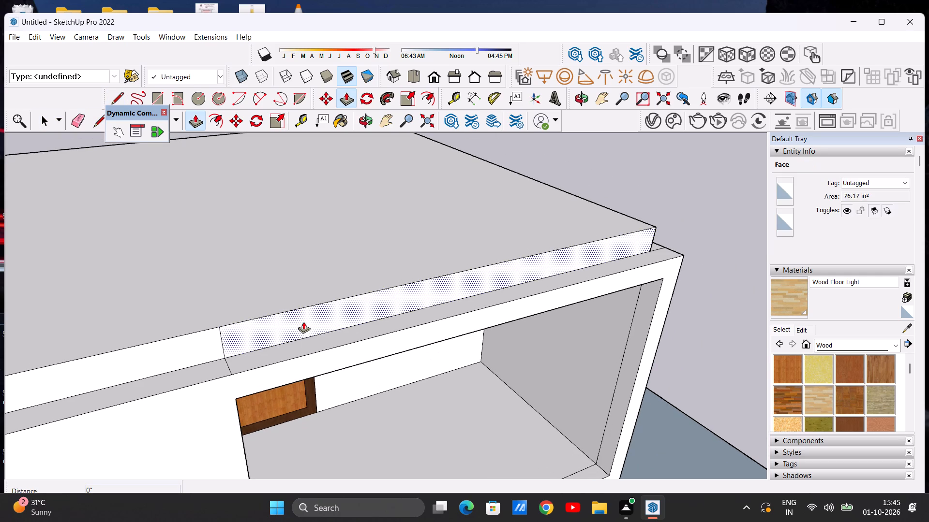
click(303, 321)
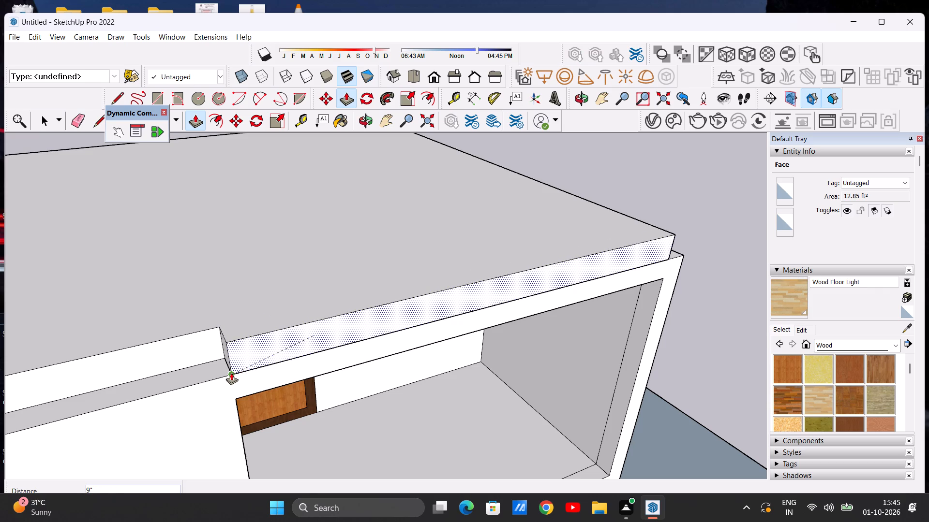
click(232, 373)
key(space)
scroll(228, 375, down, 5)
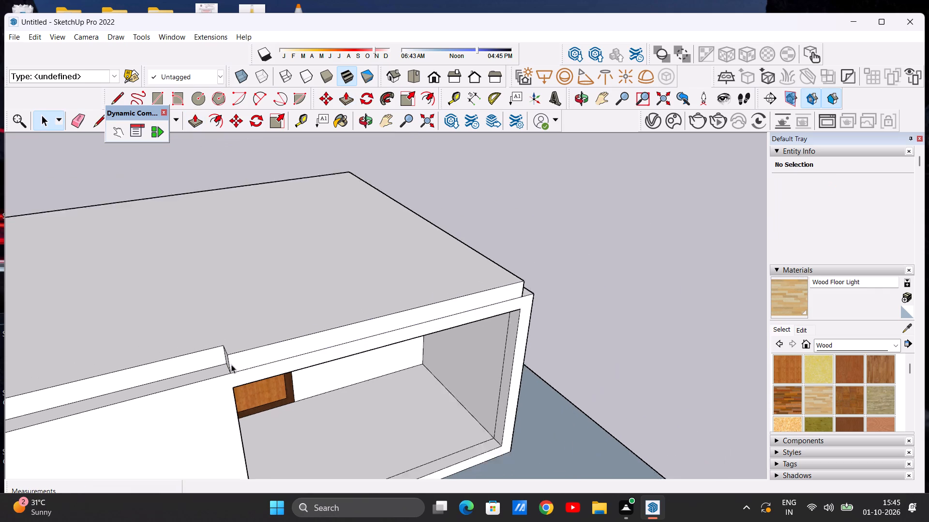
Examine the roof slab's extended front face and the front beam over the porch.
scroll(231, 364, down, 3)
middle_drag(298, 377, 240, 316)
scroll(309, 295, up, 4)
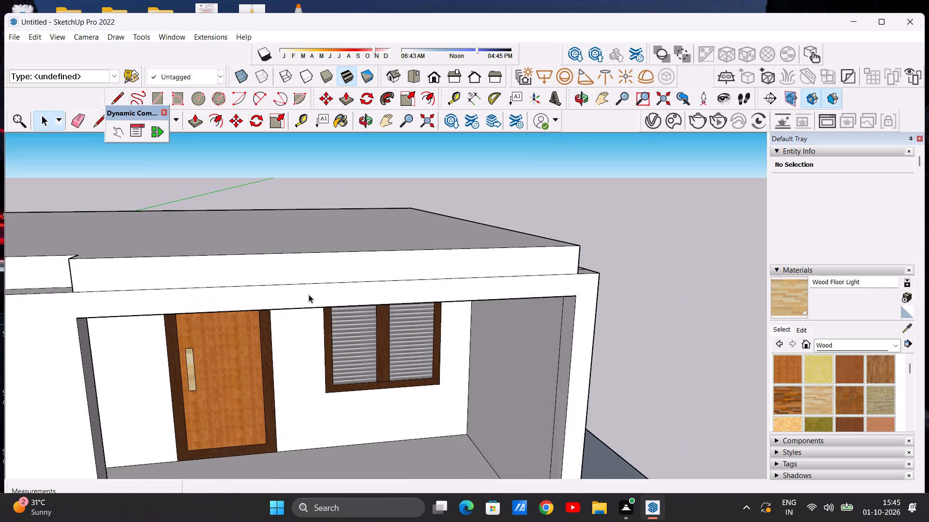
scroll(309, 294, up, 4)
scroll(347, 277, up, 14)
scroll(348, 287, down, 12)
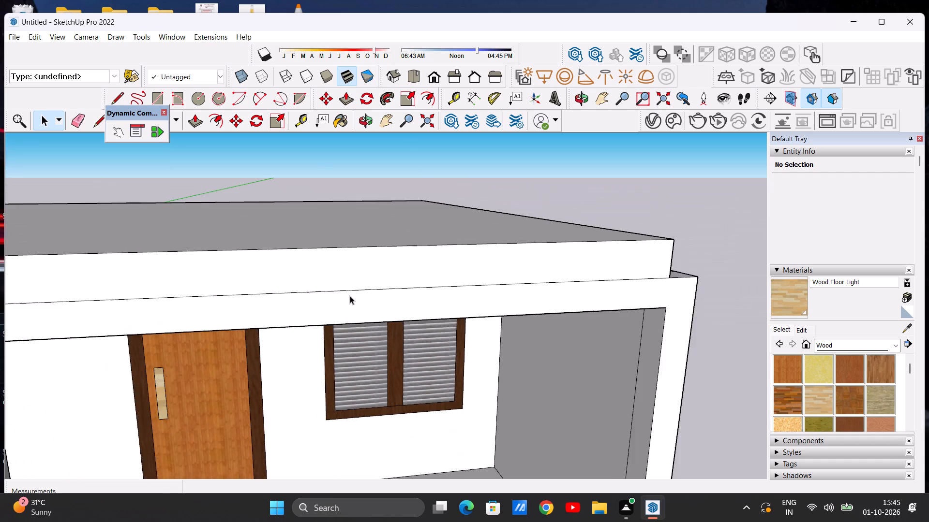
scroll(350, 296, down, 19)
middle_drag(447, 287, 294, 291)
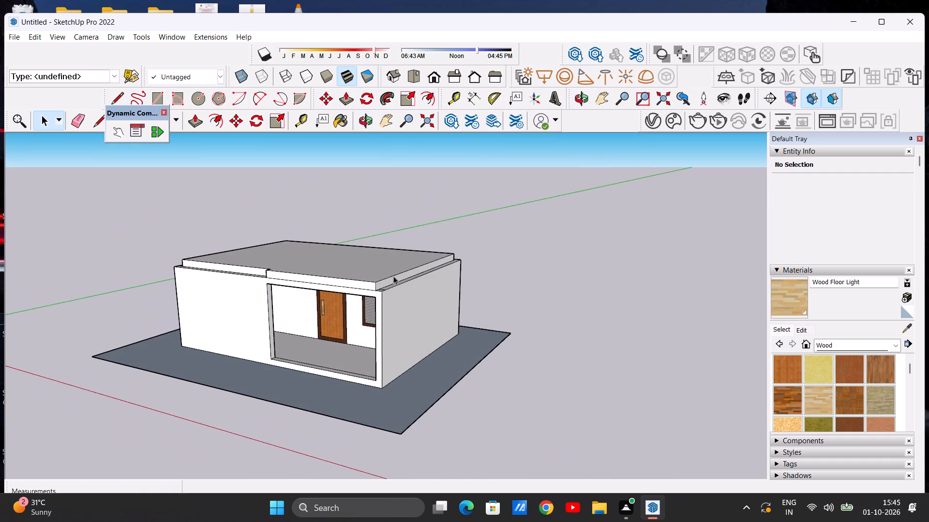
Draw a line about 10 5/8" up the roof slab's side face from the short ledge edge near the porch's outer corner.
scroll(390, 275, up, 7)
middle_drag(357, 302, 376, 337)
scroll(389, 339, up, 7)
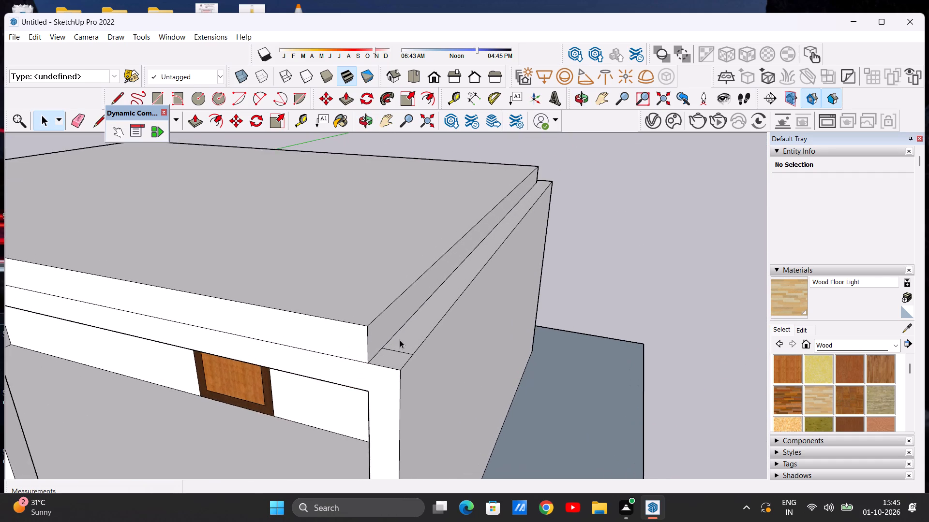
scroll(400, 340, up, 1)
scroll(418, 334, down, 6)
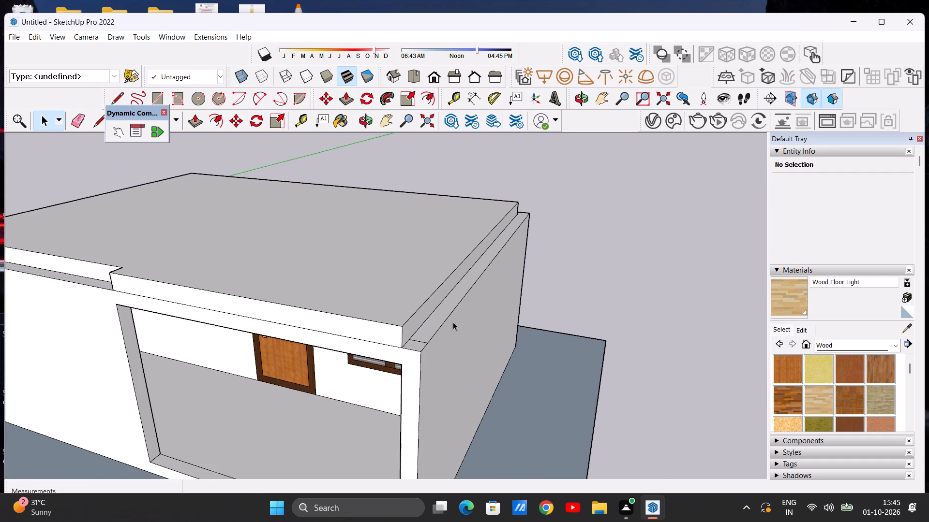
scroll(446, 321, down, 3)
scroll(433, 332, up, 7)
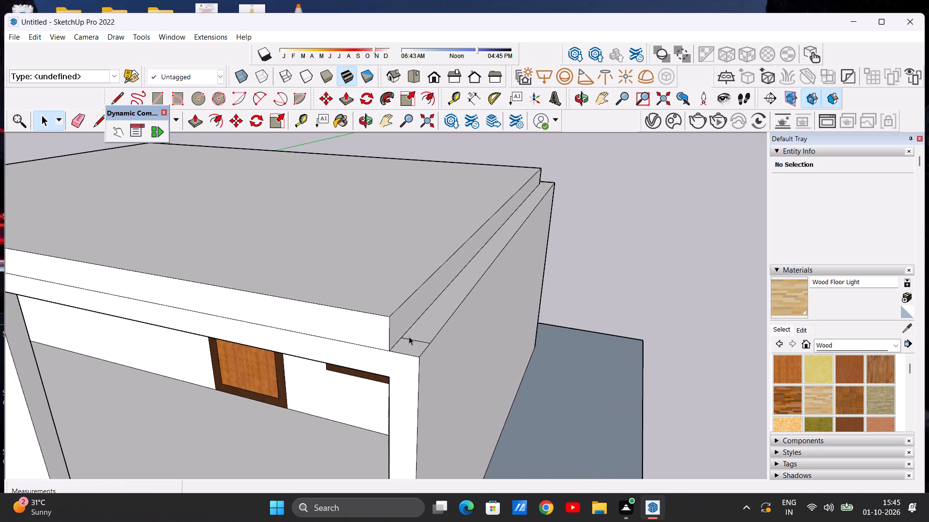
scroll(412, 333, up, 3)
middle_drag(411, 332, 316, 361)
scroll(316, 357, up, 2)
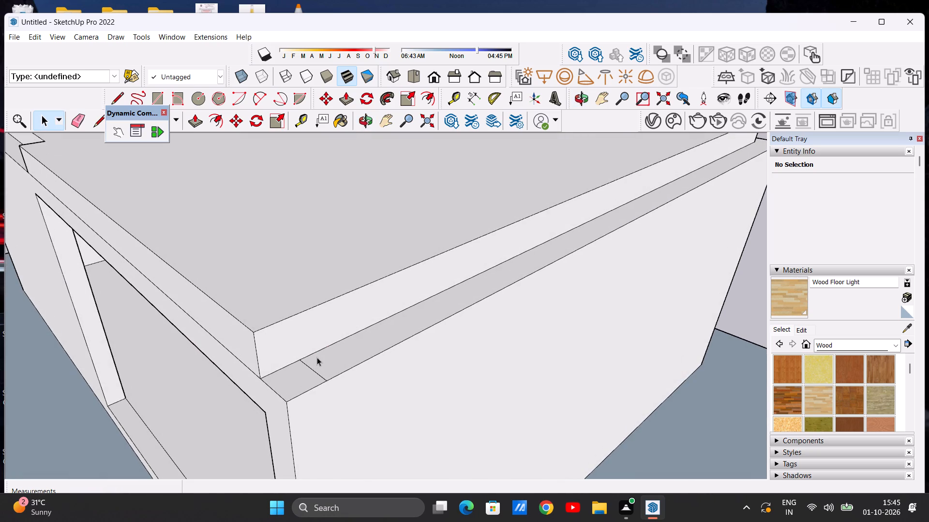
click(120, 91)
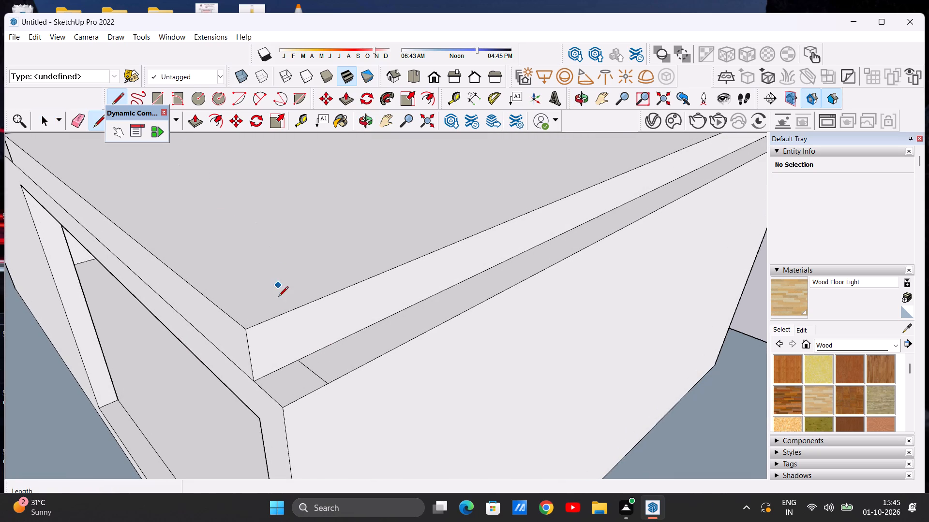
click(304, 360)
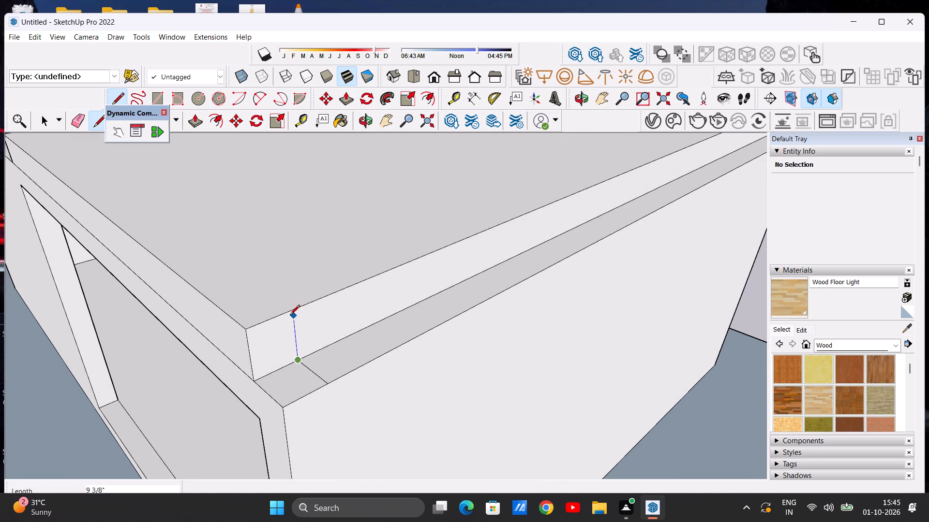
click(290, 312)
Push/Pull the small roof slab side face at the porch's outer corner 9" outward to the wall's outer face.
key(space)
text(P)
click(268, 342)
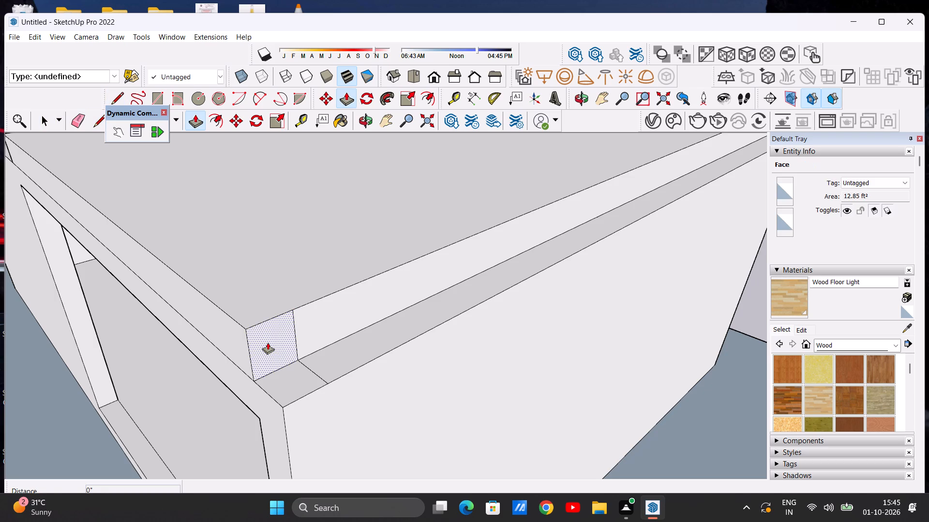
click(285, 407)
key(space)
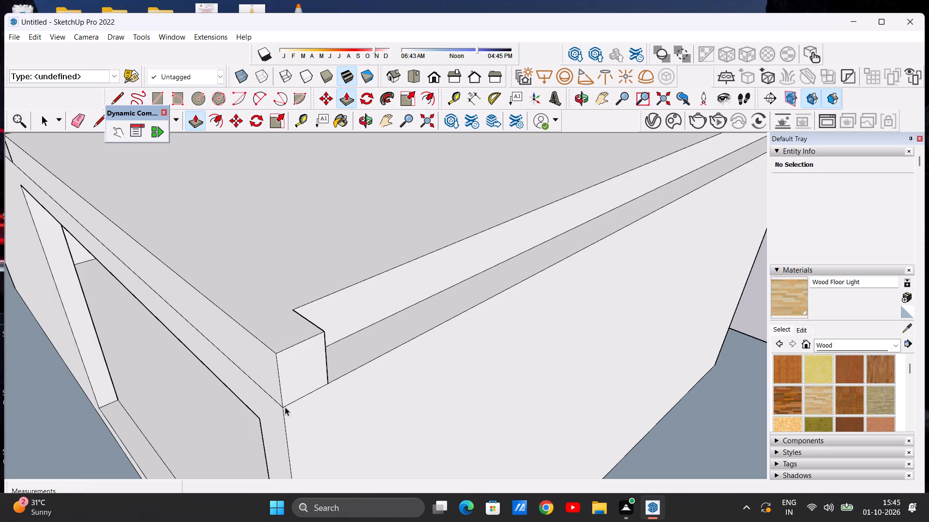
Erase the horizontal seam line between the roof slab and the front beam on the porch's front face.
scroll(289, 362, down, 9)
middle_drag(211, 326, 344, 259)
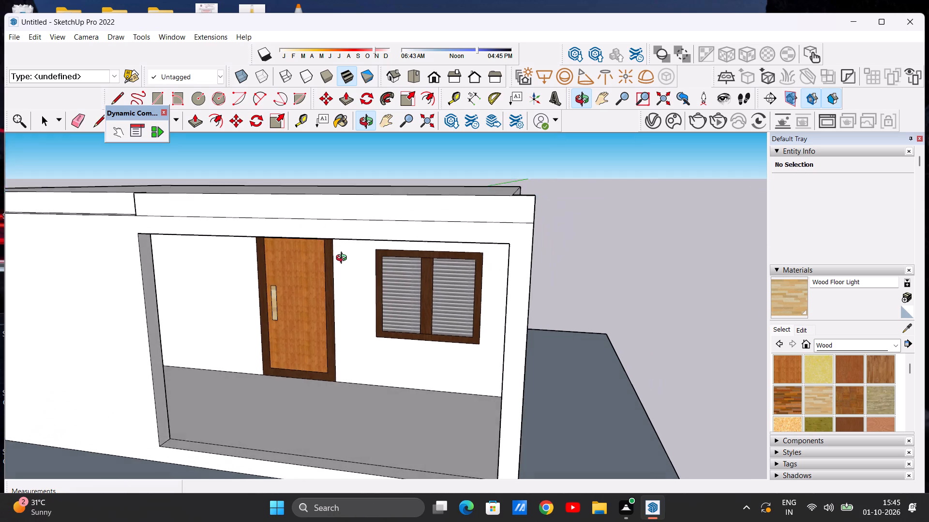
middle_drag(344, 259, 347, 263)
scroll(473, 238, up, 2)
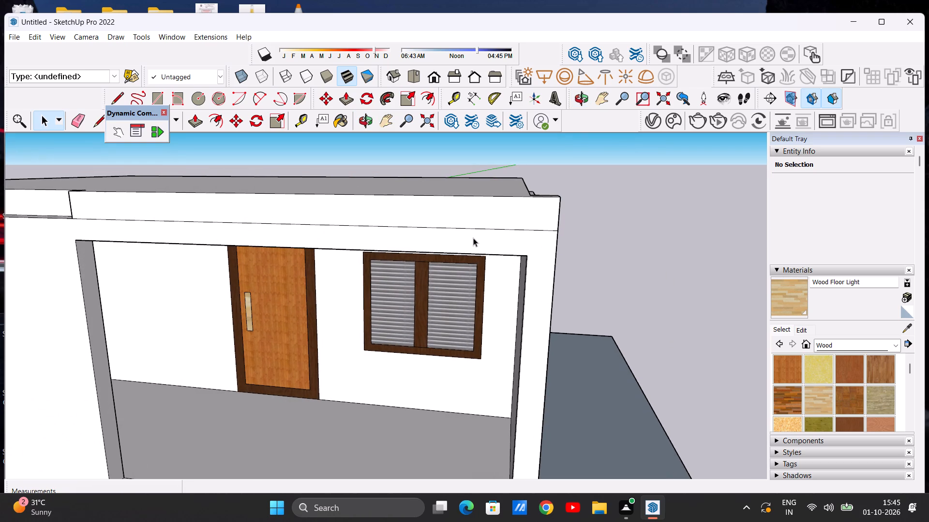
key(e)
drag(474, 222, 474, 231)
Examine the merged roof edge and porch from the front, above and below, including the roof ledges and porch ceiling.
scroll(506, 233, down, 7)
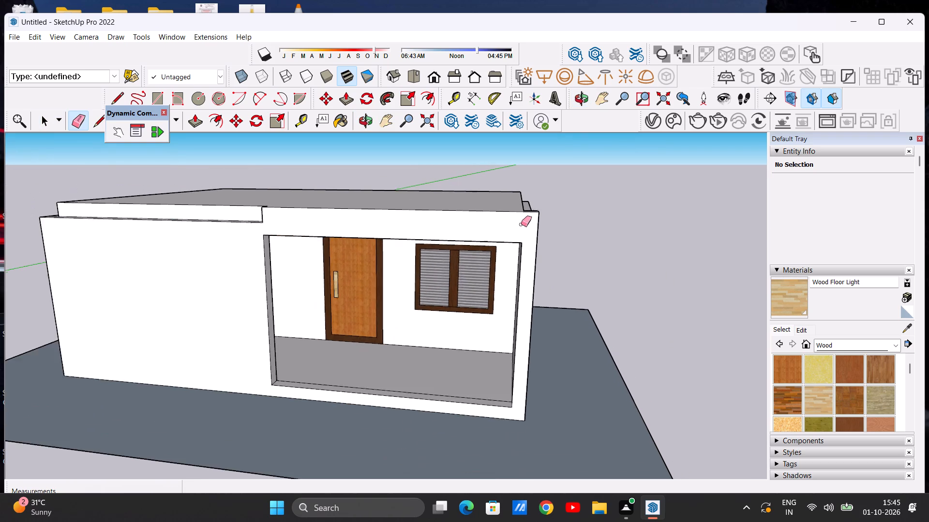
scroll(521, 224, down, 2)
scroll(258, 230, up, 6)
middle_drag(296, 229, 365, 277)
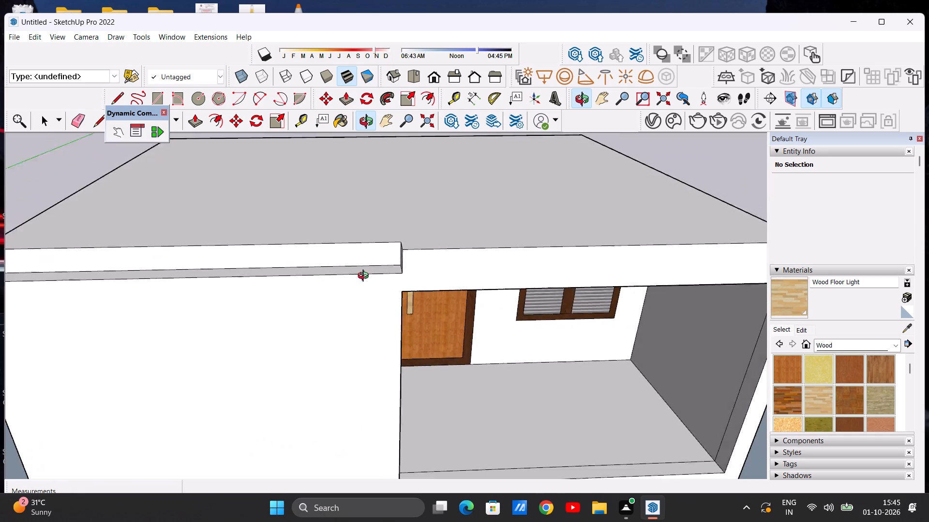
middle_drag(365, 277, 388, 249)
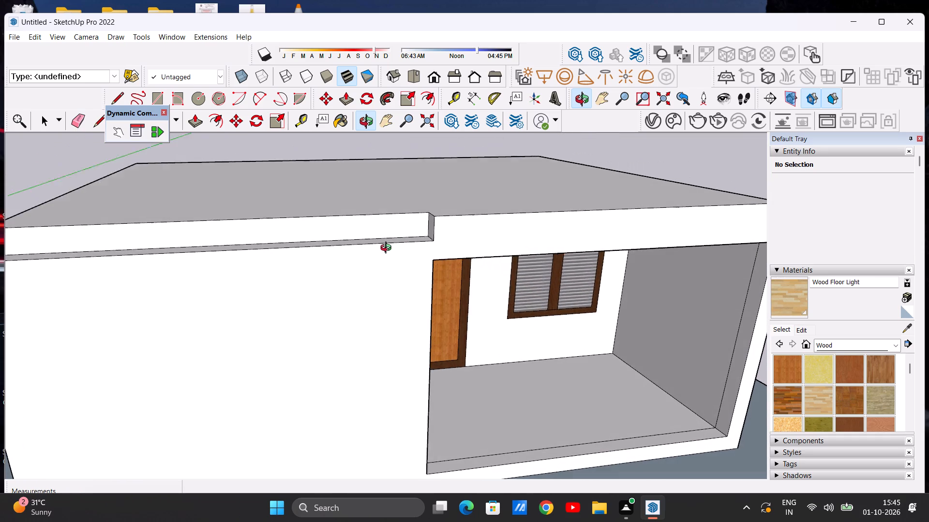
middle_drag(388, 249, 388, 249)
scroll(431, 253, down, 8)
middle_drag(398, 263, 328, 232)
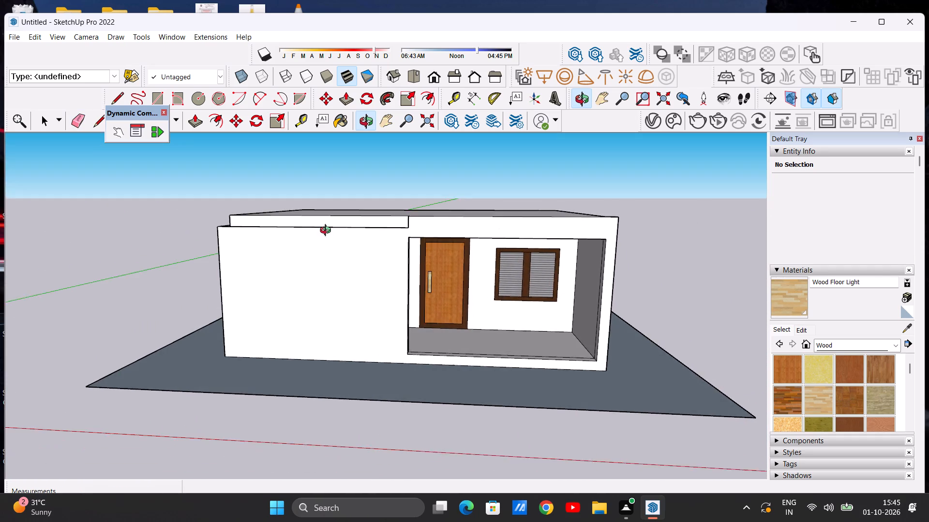
middle_drag(328, 232, 334, 241)
key(space)
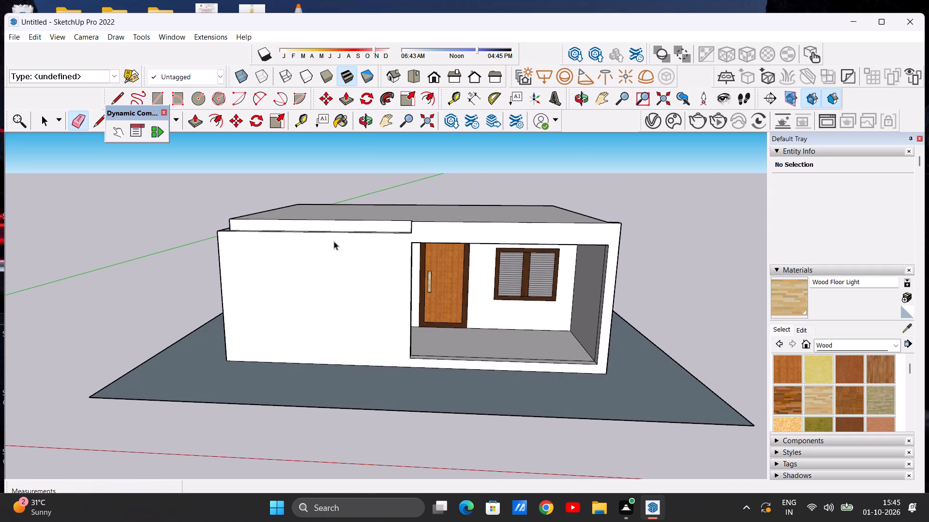
scroll(334, 241, down, 4)
middle_drag(461, 275, 460, 203)
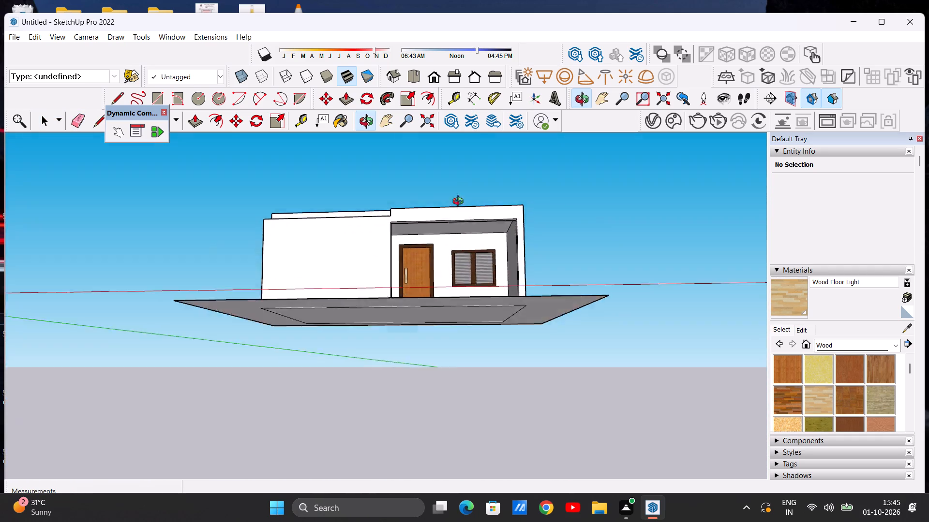
middle_drag(460, 203, 323, 339)
scroll(443, 285, up, 7)
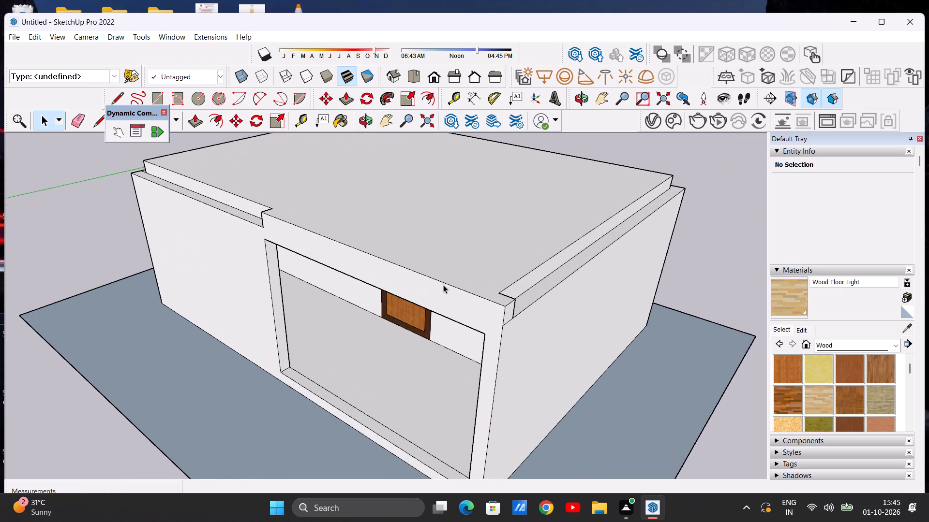
scroll(443, 285, up, 1)
scroll(486, 308, down, 1)
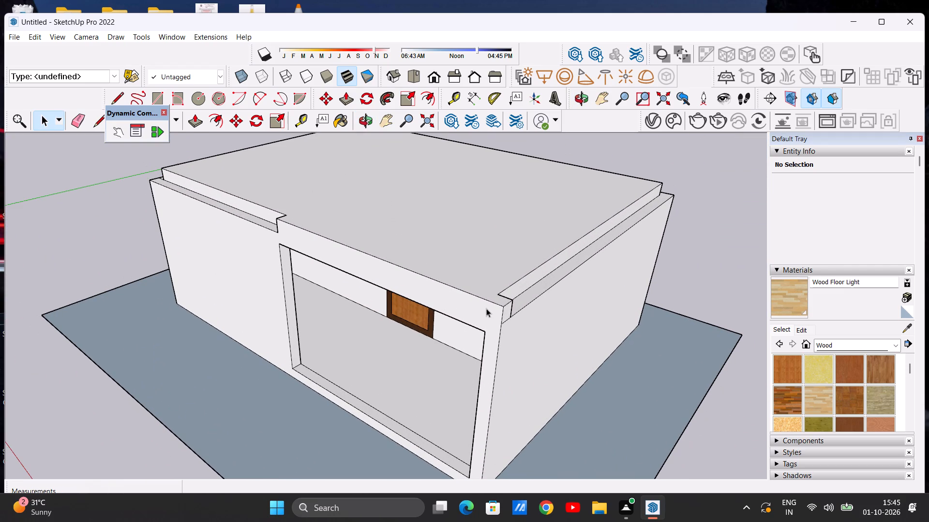
scroll(462, 298, down, 2)
scroll(291, 250, up, 1)
scroll(293, 246, down, 1)
scroll(293, 246, up, 4)
middle_drag(300, 251, 484, 215)
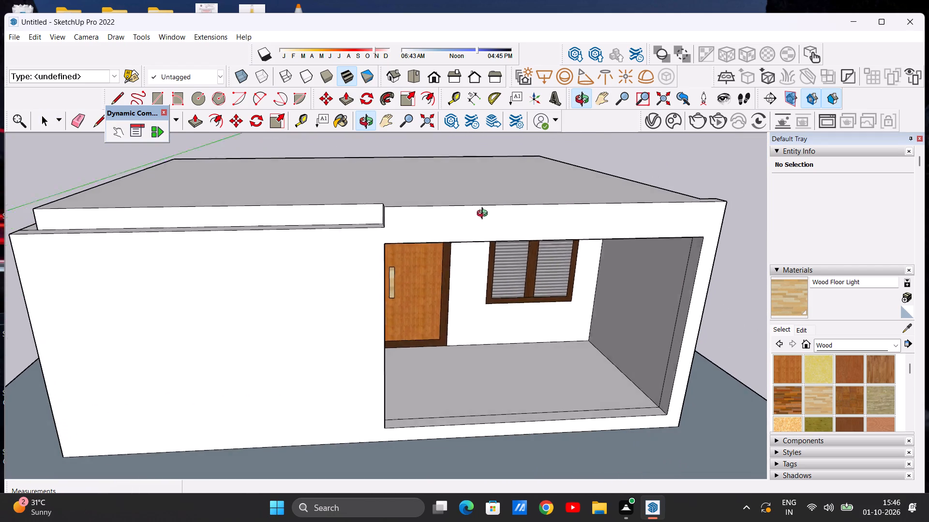
middle_drag(484, 215, 545, 226)
middle_drag(576, 311, 507, 200)
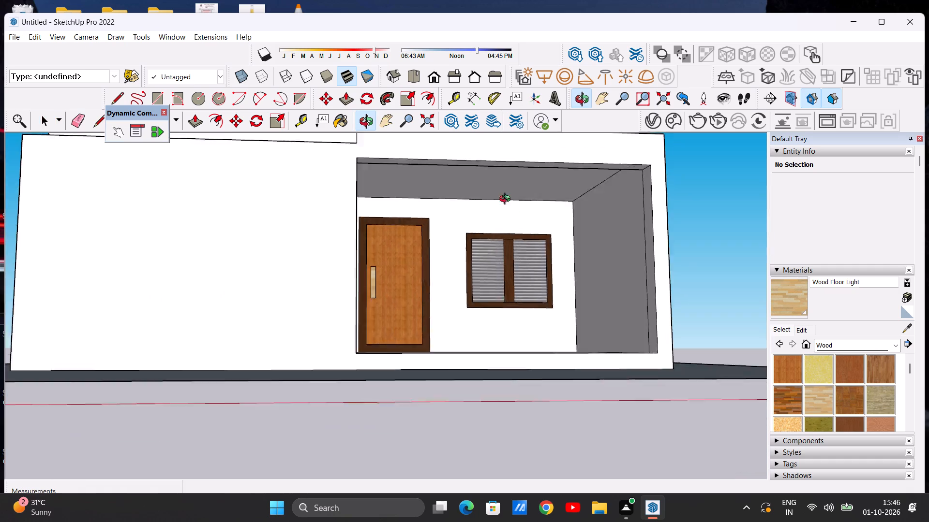
middle_drag(507, 200, 461, 159)
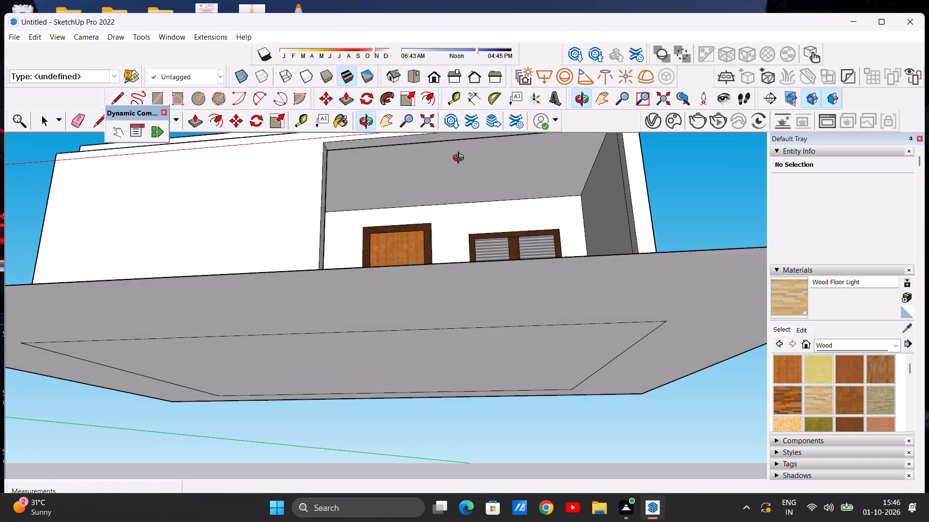
middle_drag(461, 159, 481, 254)
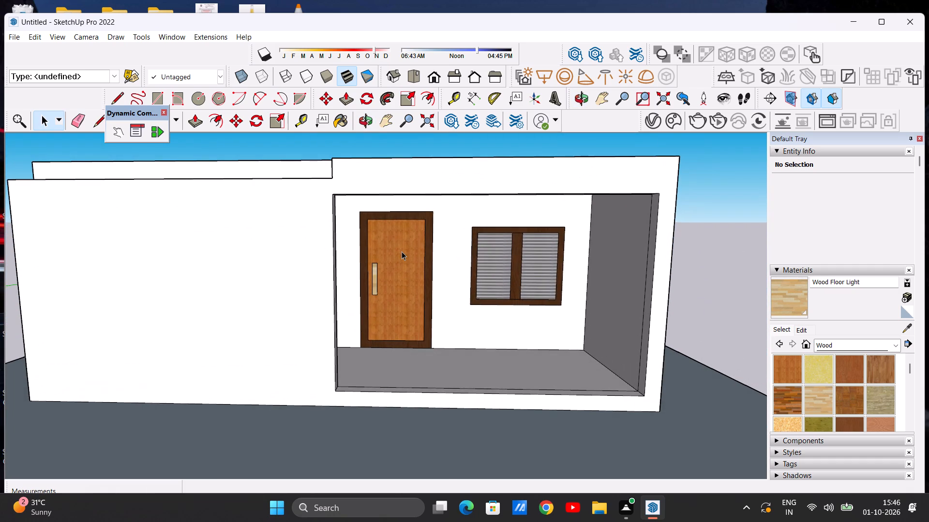
scroll(402, 251, down, 7)
middle_drag(374, 221, 372, 283)
middle_drag(507, 277, 489, 291)
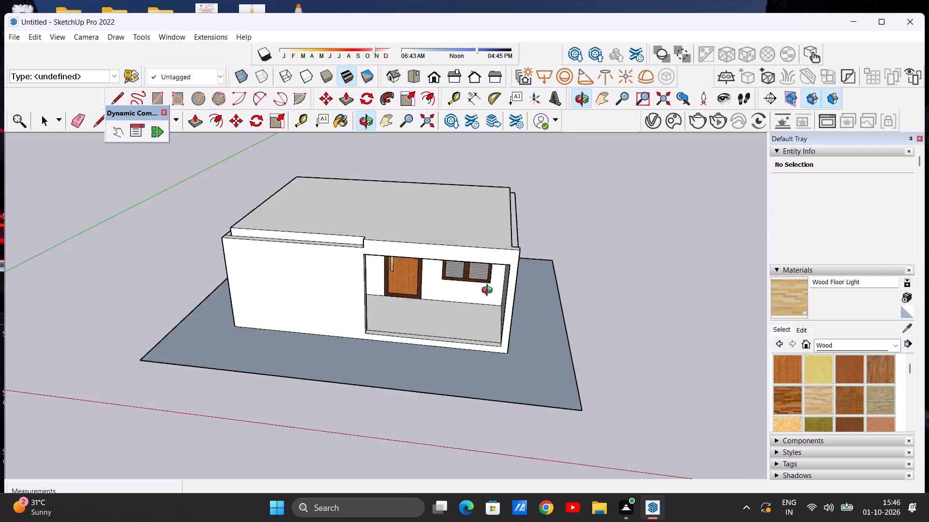
Draw a vertical line about 9 3/8" from the roof ledge's front corner down to the porch opening's upper door-side corner.
middle_drag(489, 291, 633, 271)
scroll(338, 225, up, 8)
scroll(440, 264, up, 2)
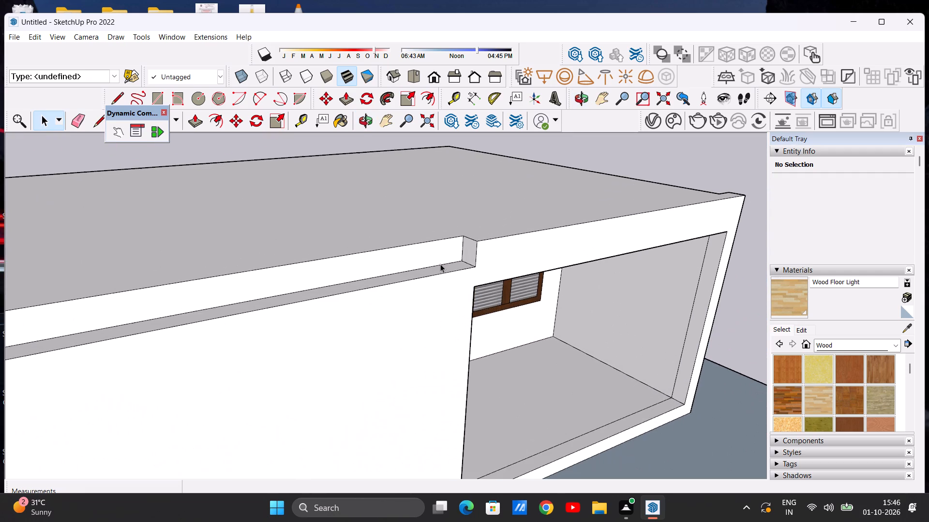
key(l)
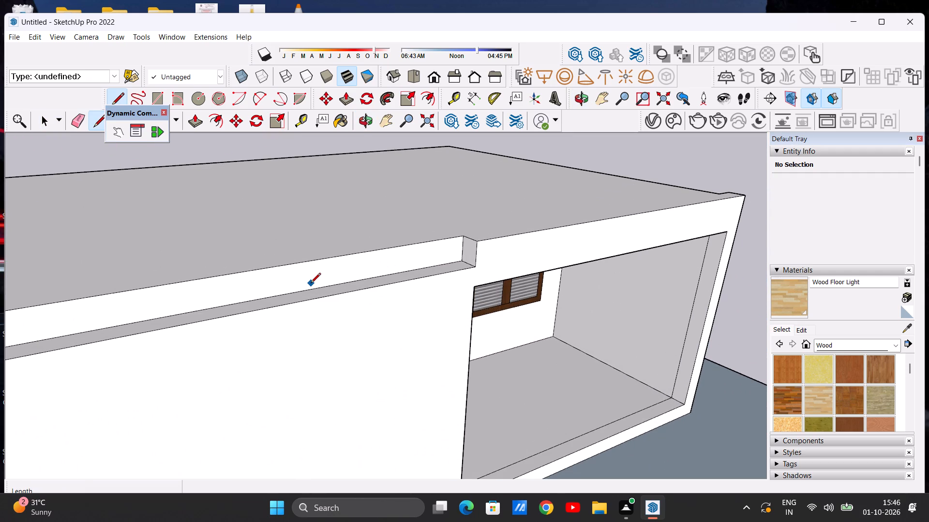
scroll(304, 284, down, 5)
scroll(413, 276, up, 11)
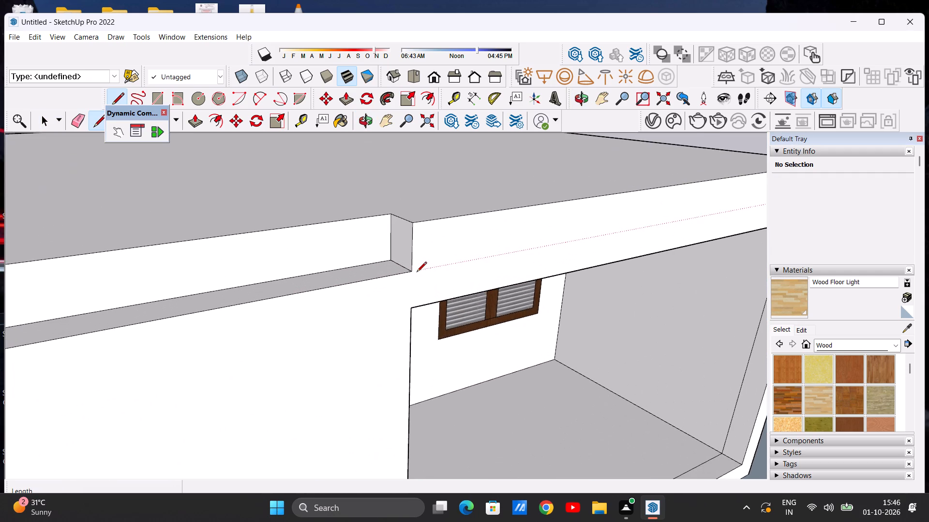
scroll(417, 273, up, 3)
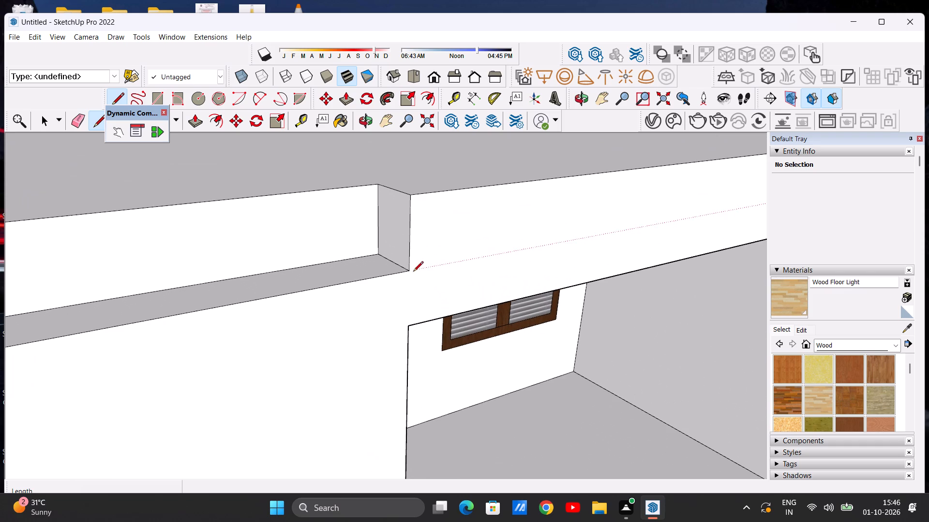
click(410, 272)
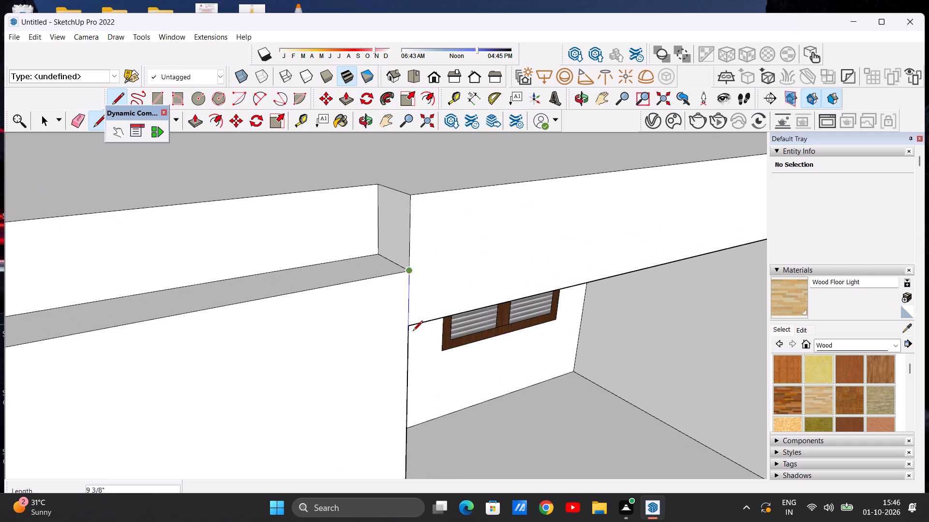
click(407, 327)
Draw a 9" horizontal line from the porch opening's upper outer corner across the front face to the wall's outer edge.
scroll(358, 325, down, 14)
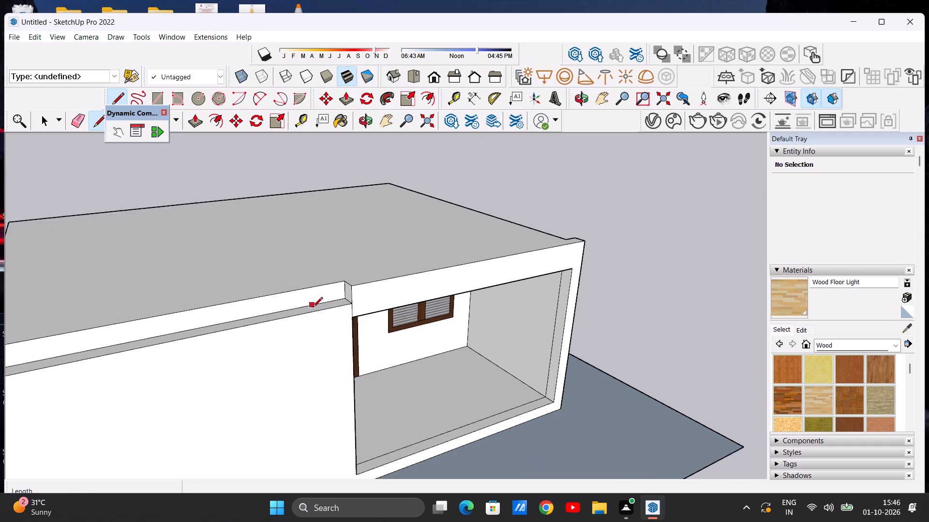
scroll(313, 308, down, 6)
scroll(512, 290, up, 6)
middle_drag(502, 292, 437, 283)
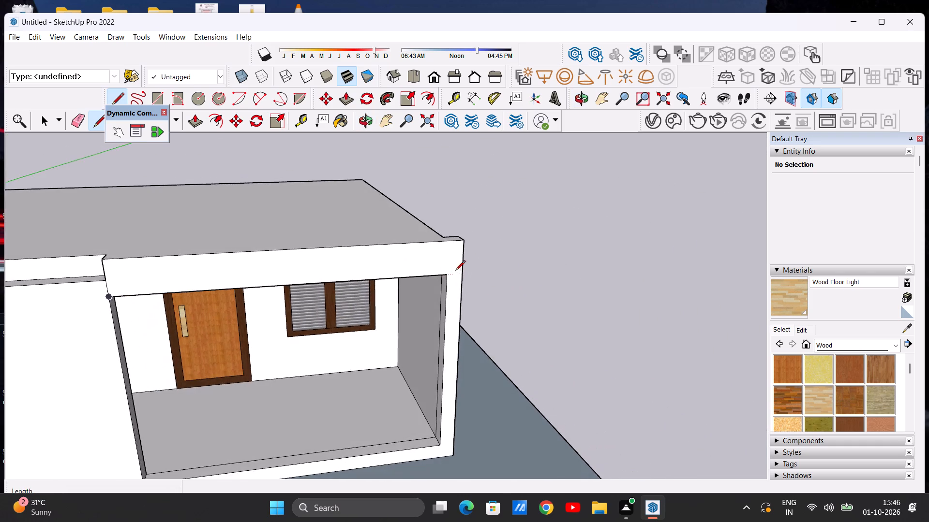
scroll(455, 271, up, 14)
click(421, 283)
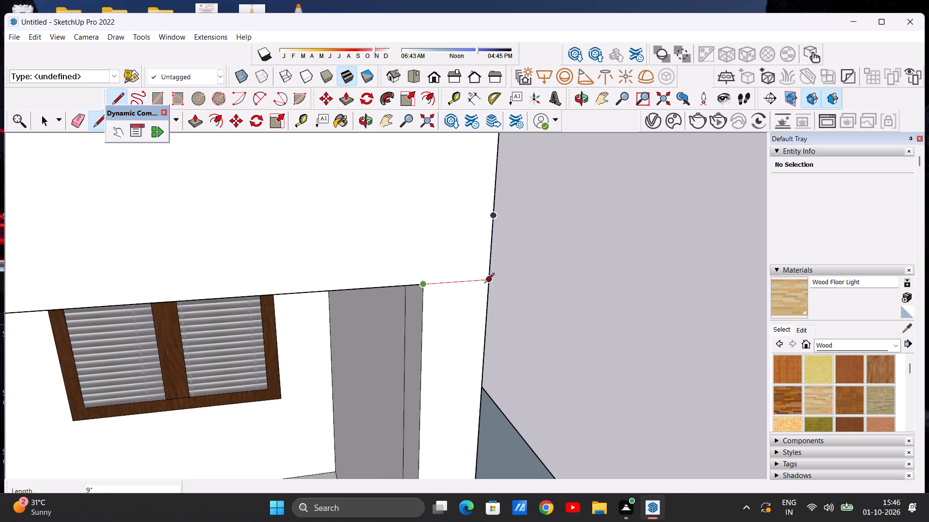
click(487, 282)
key(space)
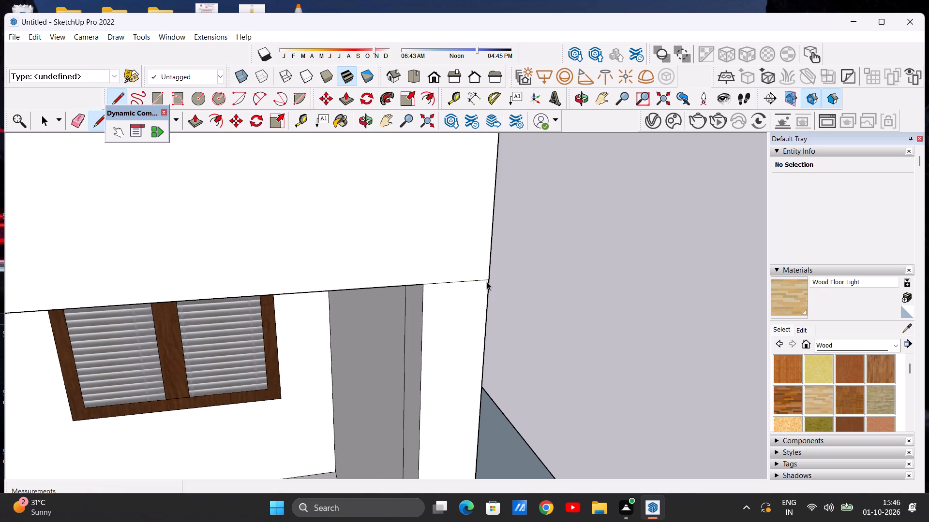
Push/Pull the roof beam's front face above the porch outward about 1' 3 9/16" as an overhang.
text(P)
scroll(402, 314, down, 18)
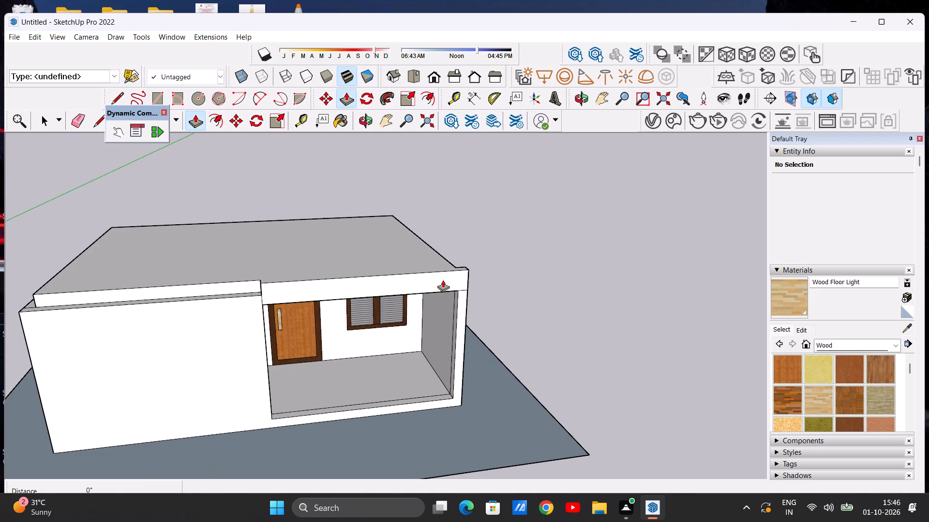
middle_drag(197, 292, 328, 304)
scroll(370, 312, up, 5)
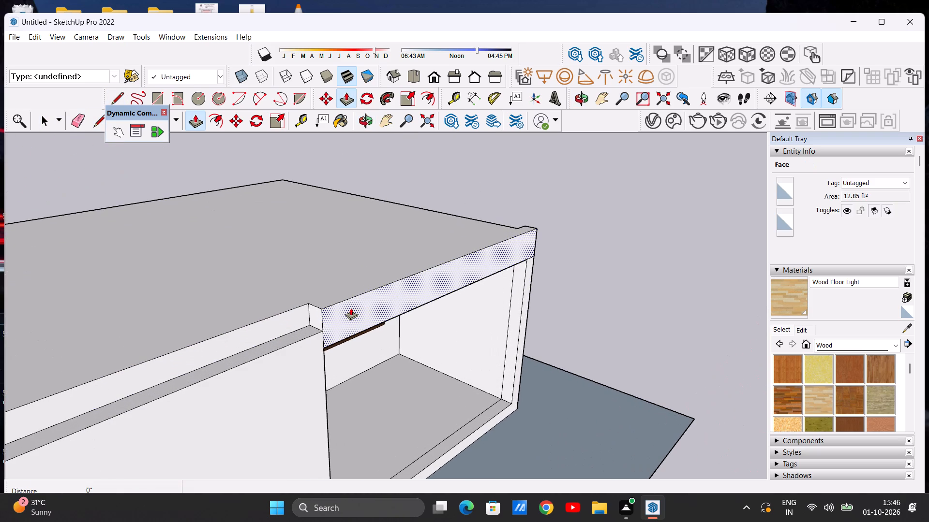
click(351, 308)
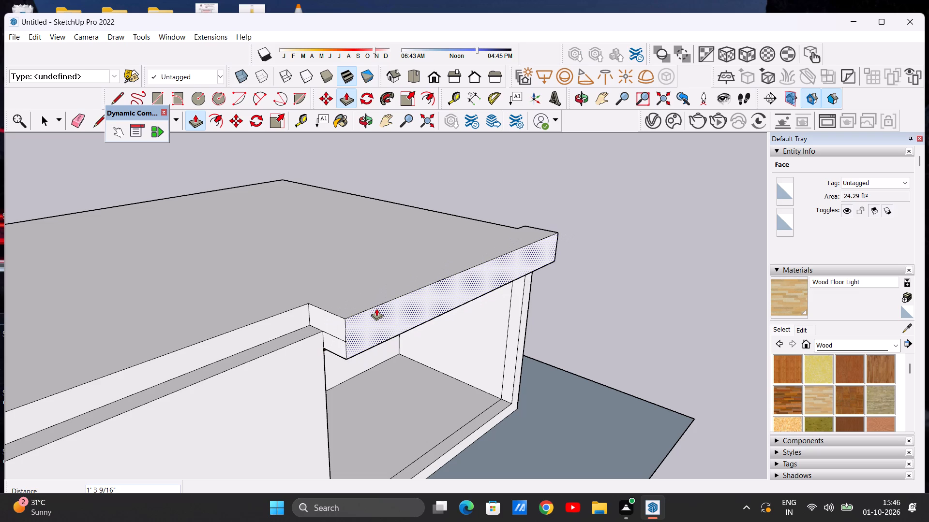
click(376, 308)
key(space)
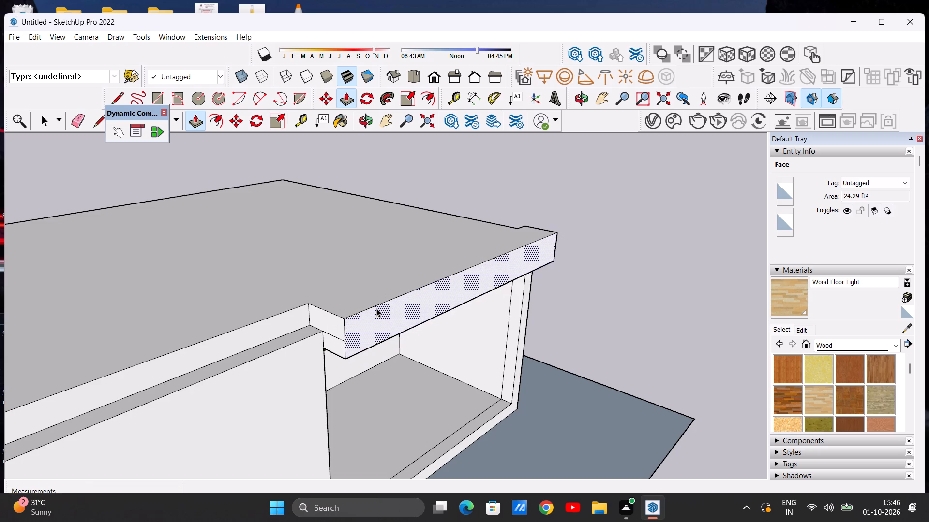
Examine the extended porch overhang from the front and its underside and porch ceiling from below.
scroll(313, 314, down, 12)
middle_drag(362, 376, 335, 317)
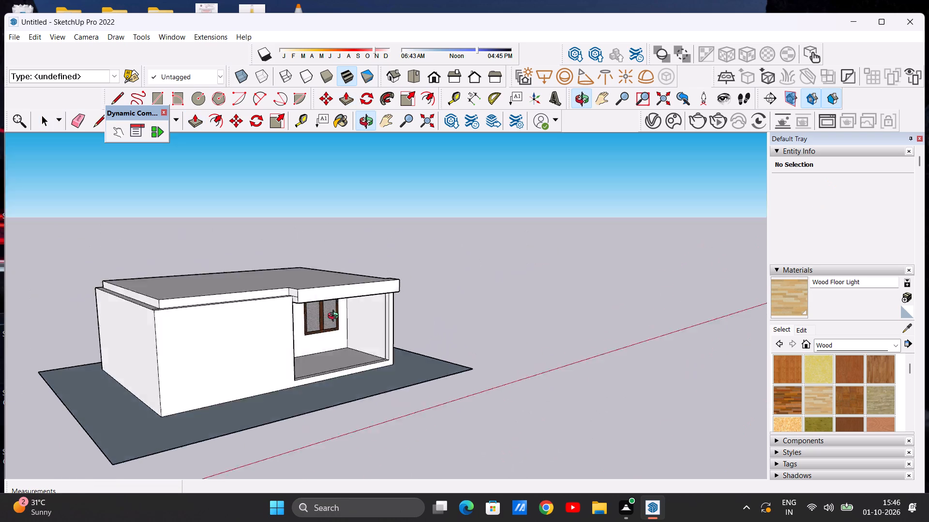
middle_drag(335, 317, 238, 183)
scroll(351, 278, up, 8)
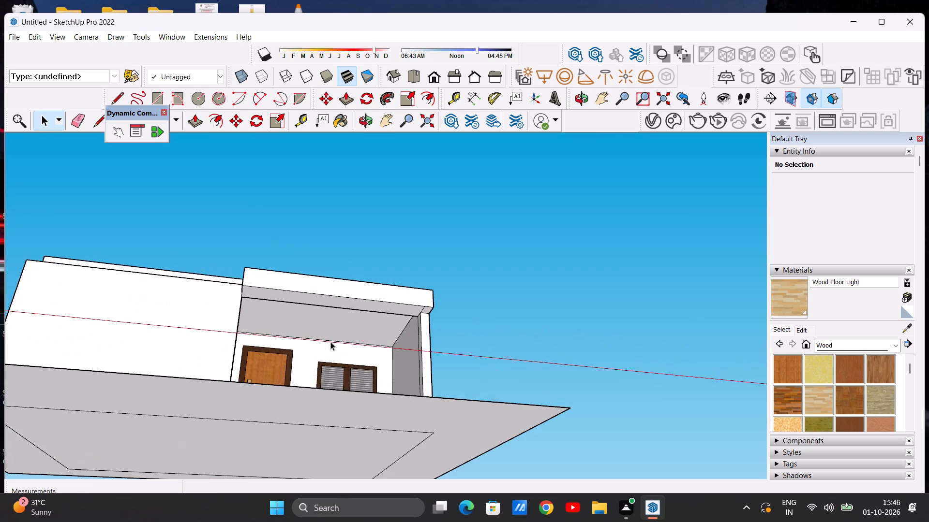
scroll(330, 342, up, 6)
scroll(348, 306, up, 7)
scroll(411, 287, up, 4)
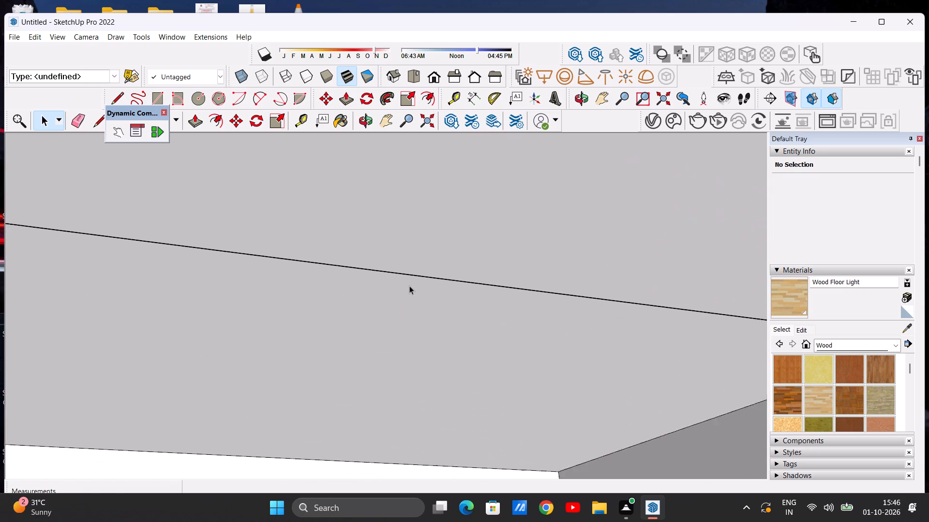
scroll(409, 286, up, 17)
scroll(414, 299, down, 20)
scroll(414, 299, down, 3)
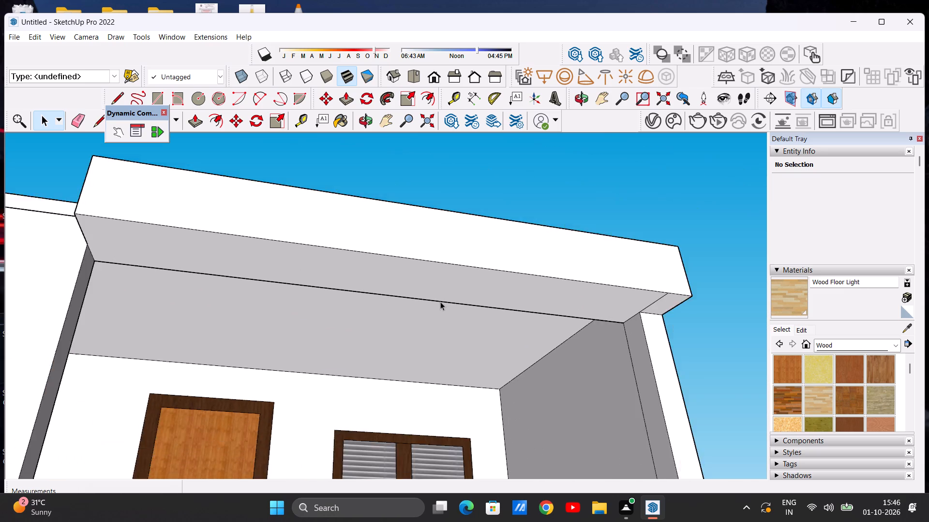
scroll(440, 302, down, 14)
Erase the seam line on the overhang's end face nearest the door, beside the roof ledge.
middle_drag(352, 265, 429, 409)
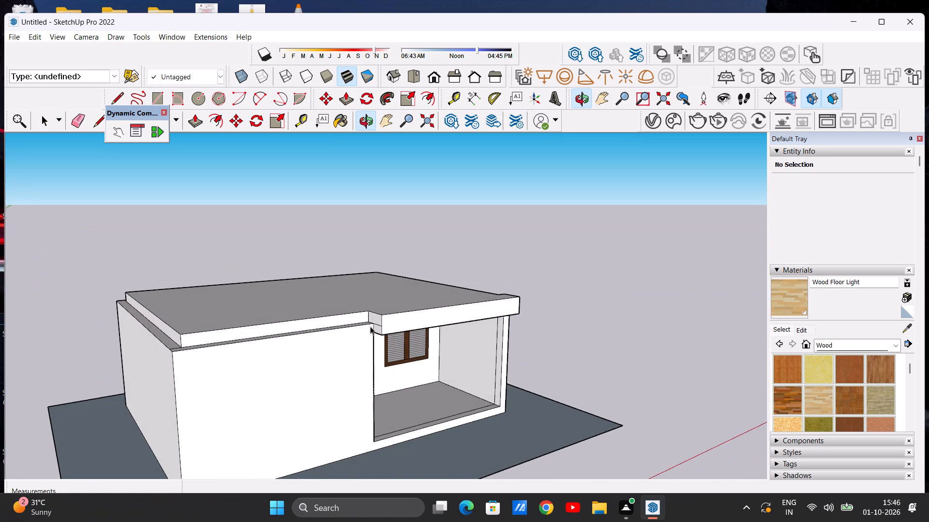
scroll(375, 317, up, 14)
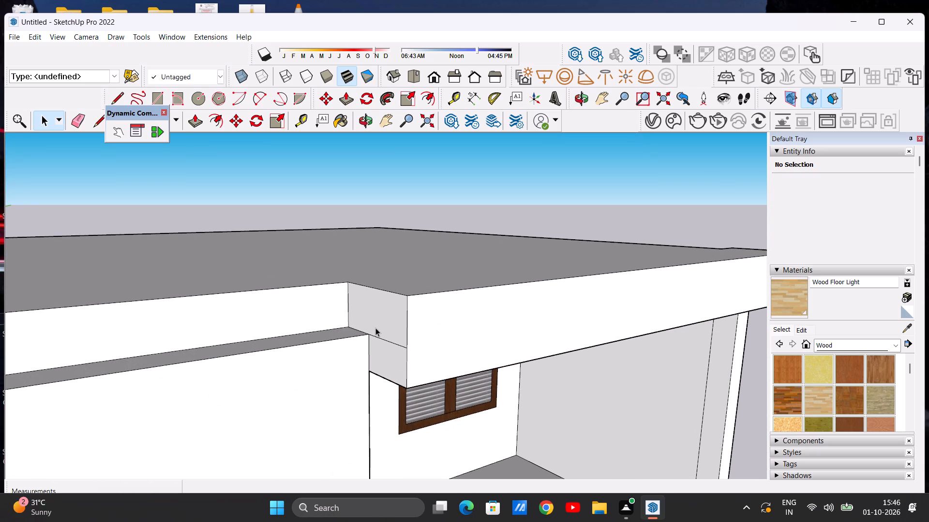
key(e)
drag(386, 335, 379, 351)
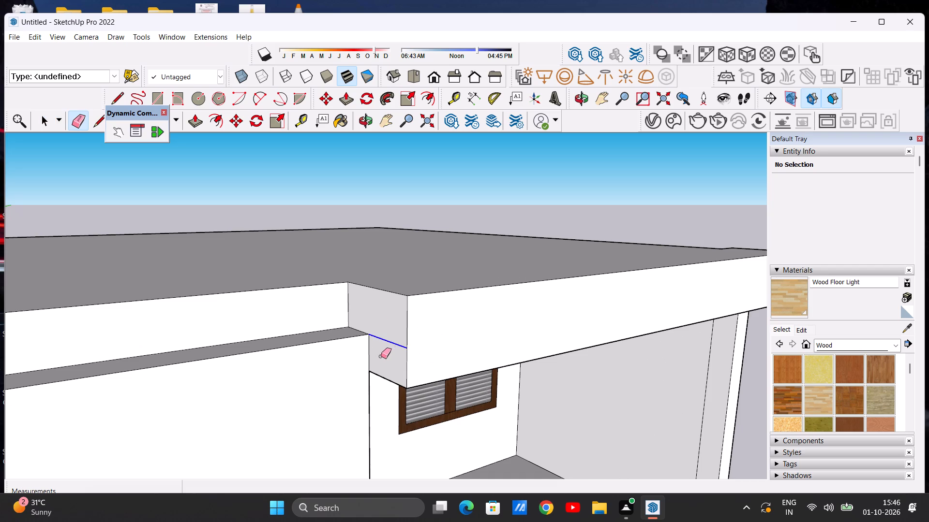
Erase the matching seam line on the overhang's opposite end face at the porch's outer corner.
scroll(381, 356, down, 20)
scroll(381, 356, down, 2)
middle_drag(474, 335, 364, 344)
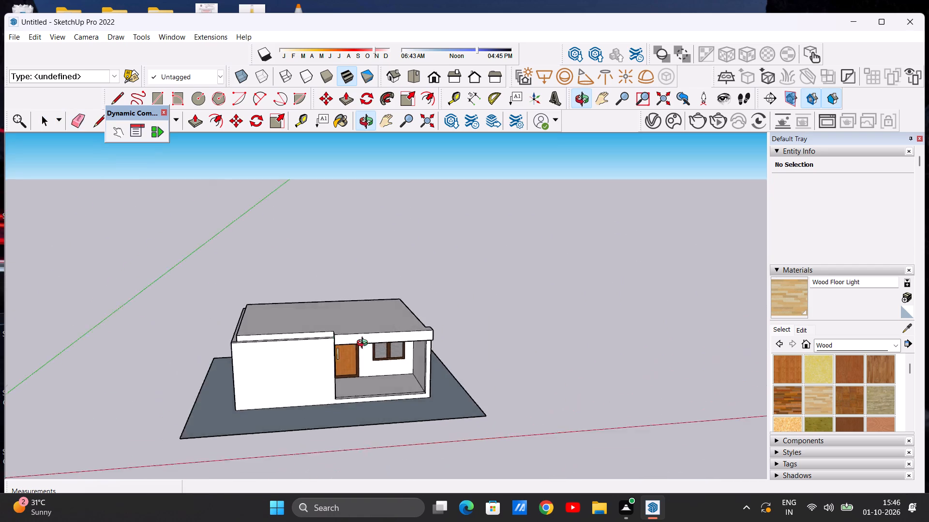
middle_drag(364, 344, 107, 315)
scroll(375, 319, up, 17)
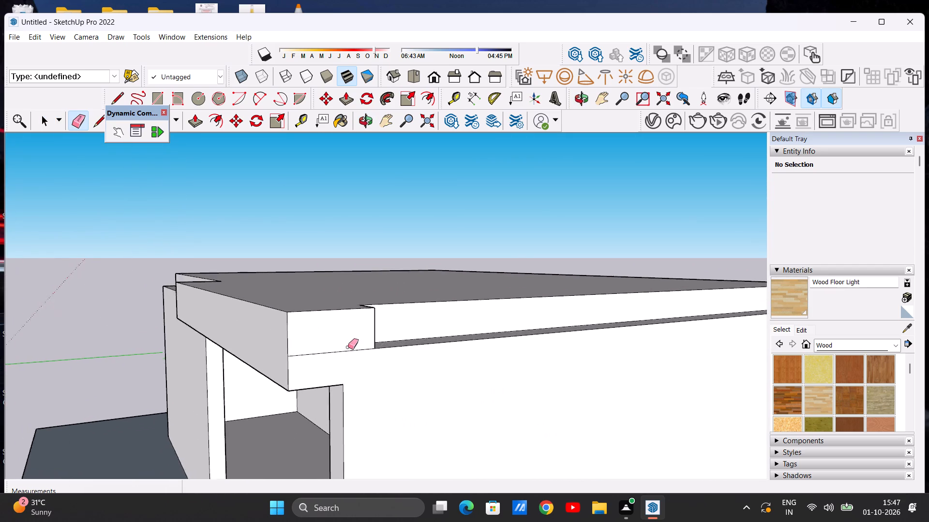
scroll(348, 347, up, 4)
drag(337, 347, 342, 361)
scroll(351, 358, down, 14)
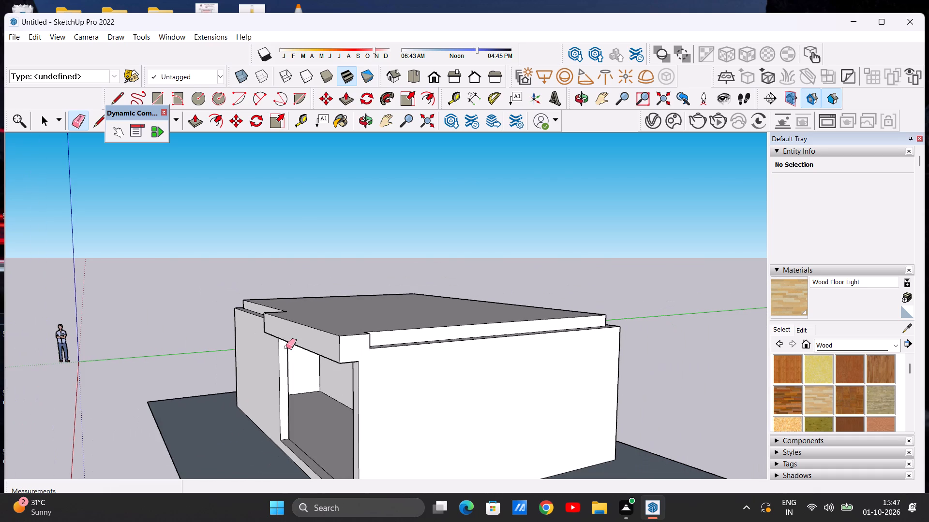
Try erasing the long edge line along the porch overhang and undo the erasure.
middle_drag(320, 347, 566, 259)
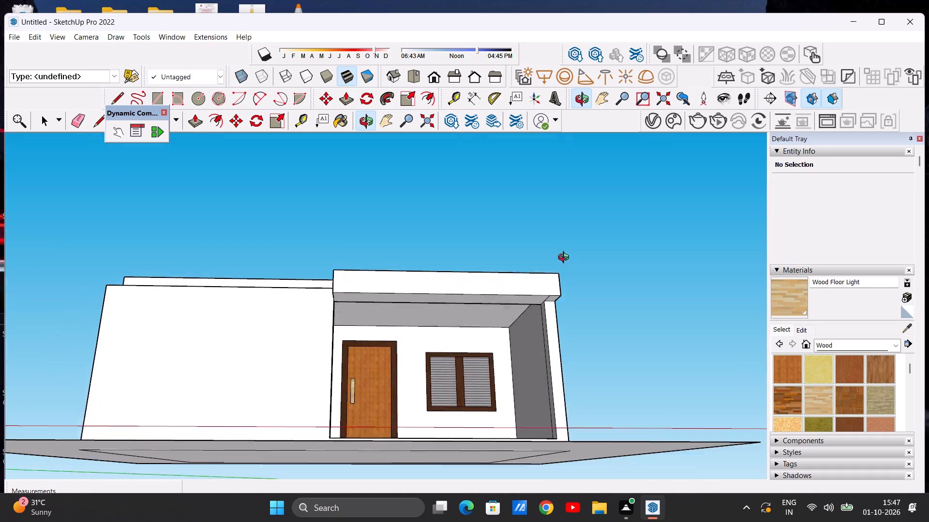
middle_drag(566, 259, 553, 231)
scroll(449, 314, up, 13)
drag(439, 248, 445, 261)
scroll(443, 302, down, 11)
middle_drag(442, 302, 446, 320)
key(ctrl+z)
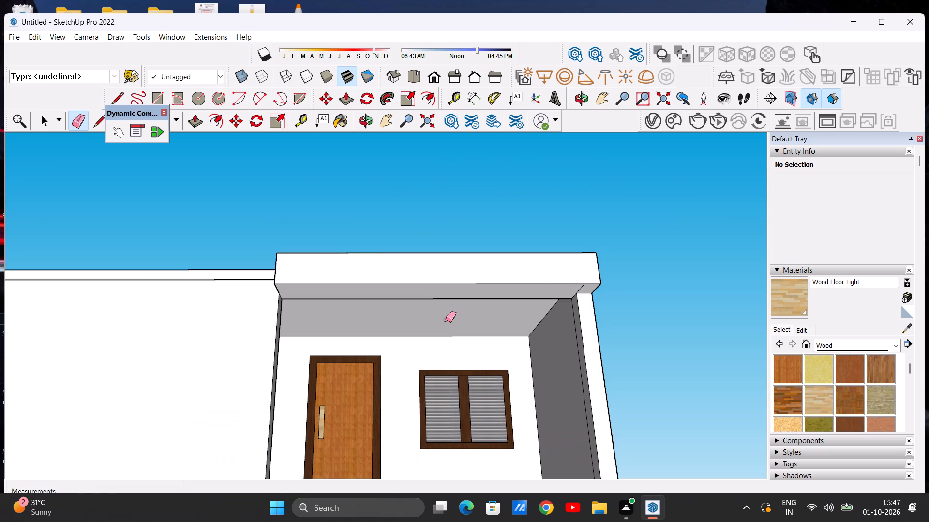
Examine the joint between the overhang's underside, the porch ceiling and the porch side wall.
scroll(440, 315, up, 20)
scroll(440, 315, up, 3)
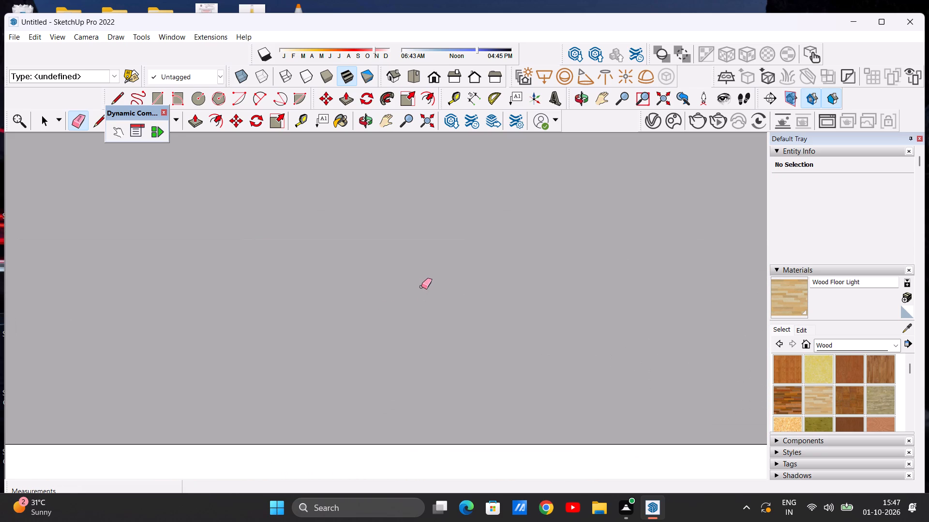
scroll(444, 294, down, 20)
scroll(444, 294, down, 5)
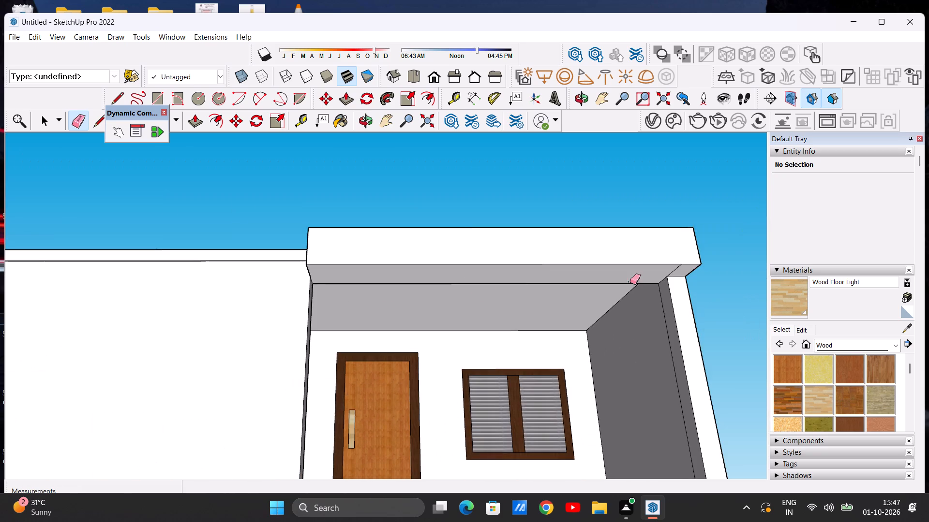
scroll(663, 281, up, 14)
scroll(633, 285, up, 14)
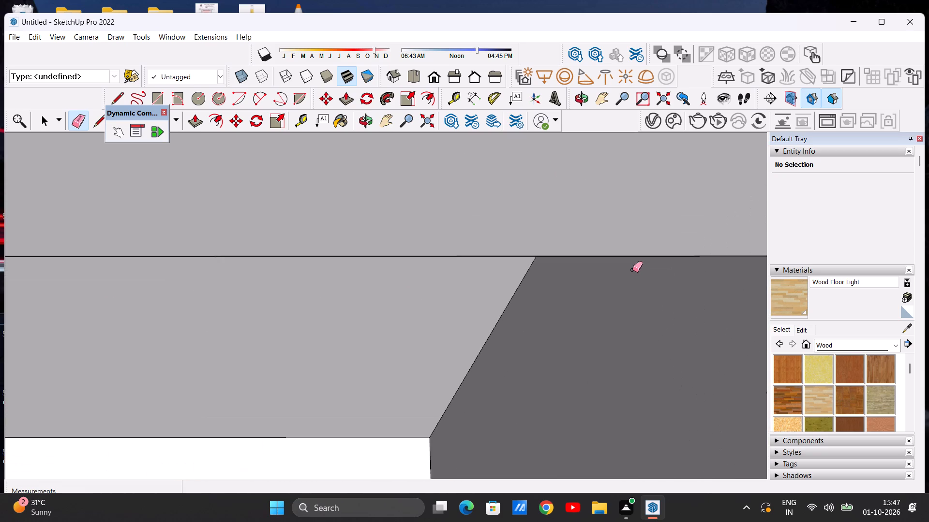
scroll(632, 270, up, 8)
key(space)
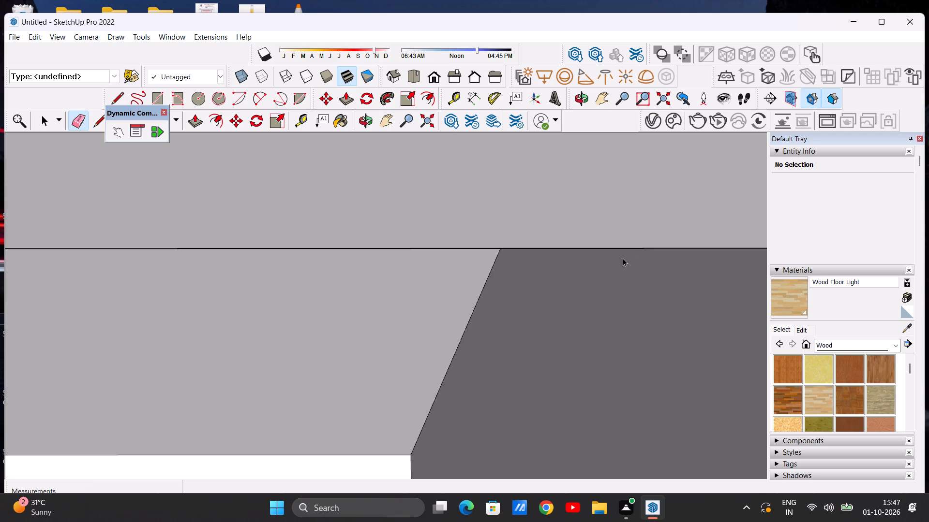
Examine the whole building from the front and above, including the roof slab, its ledges and the notch beside the overhang.
scroll(487, 309, down, 20)
scroll(487, 309, down, 6)
middle_drag(515, 339, 519, 367)
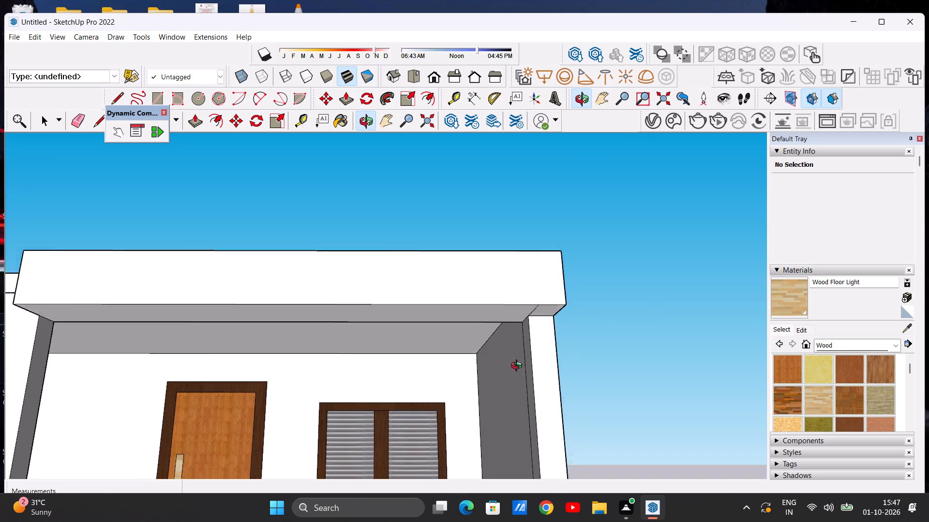
middle_drag(519, 367, 489, 401)
scroll(525, 351, down, 11)
scroll(410, 376, down, 3)
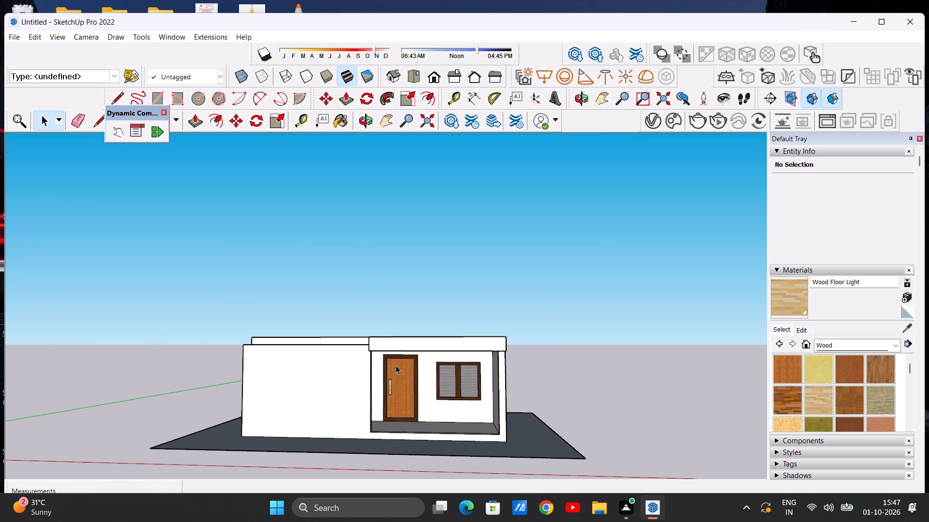
middle_drag(369, 364, 411, 413)
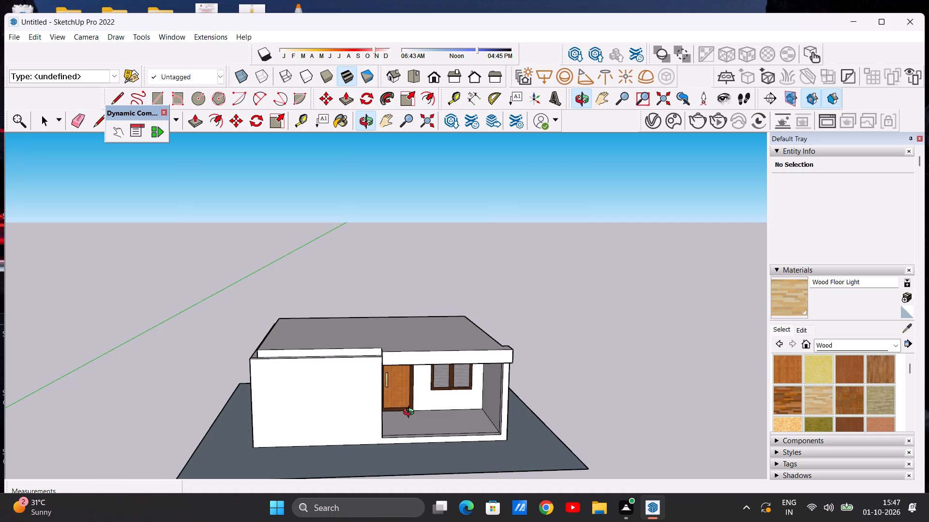
middle_drag(411, 413, 420, 429)
scroll(311, 338, up, 6)
scroll(309, 341, down, 5)
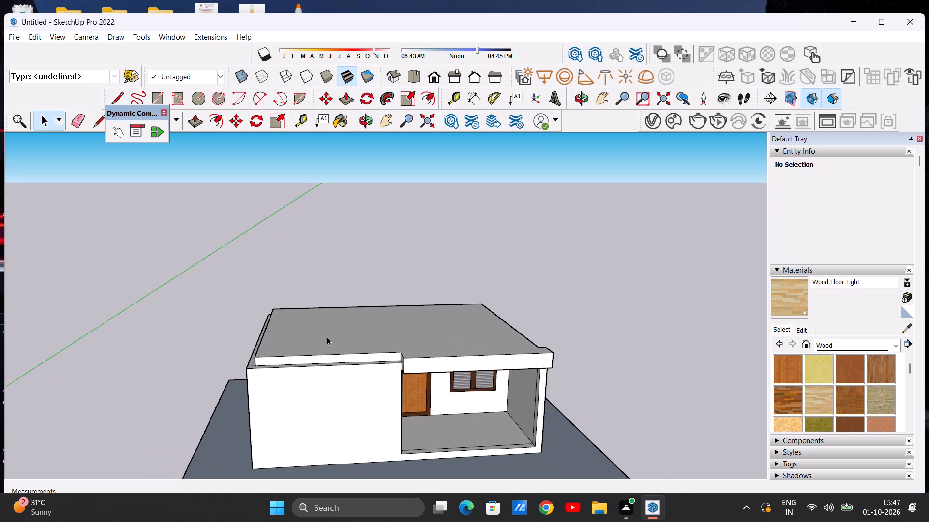
middle_drag(268, 358, 336, 426)
middle_drag(337, 429, 335, 441)
scroll(387, 390, up, 2)
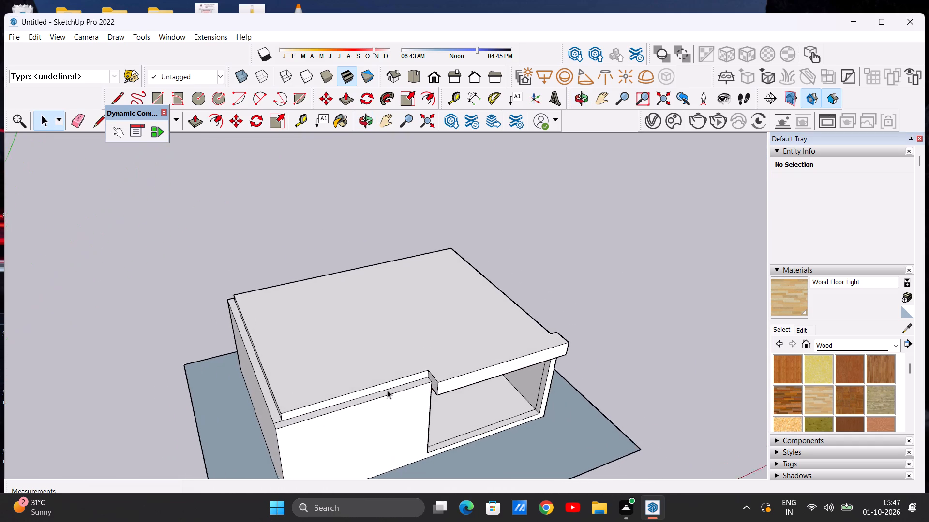
scroll(387, 390, up, 4)
scroll(451, 382, up, 15)
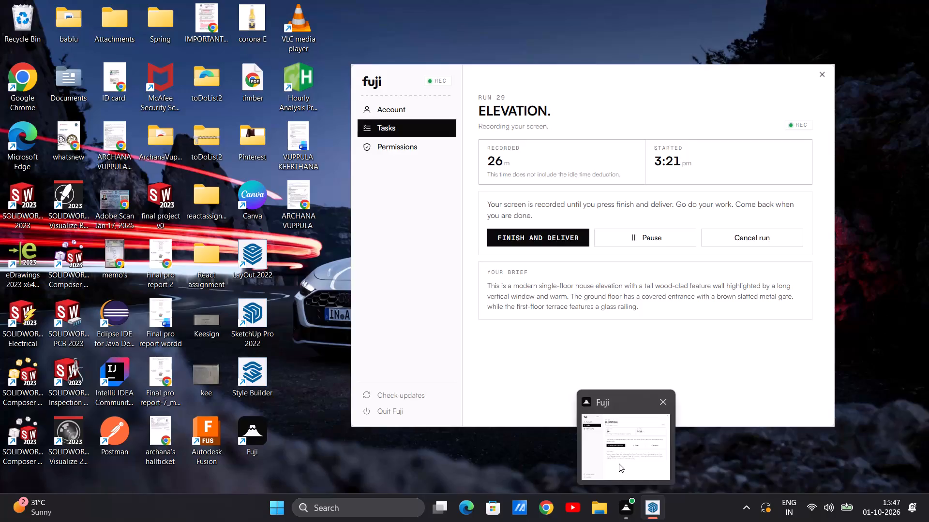
click(632, 448)
scroll(522, 315, down, 3)
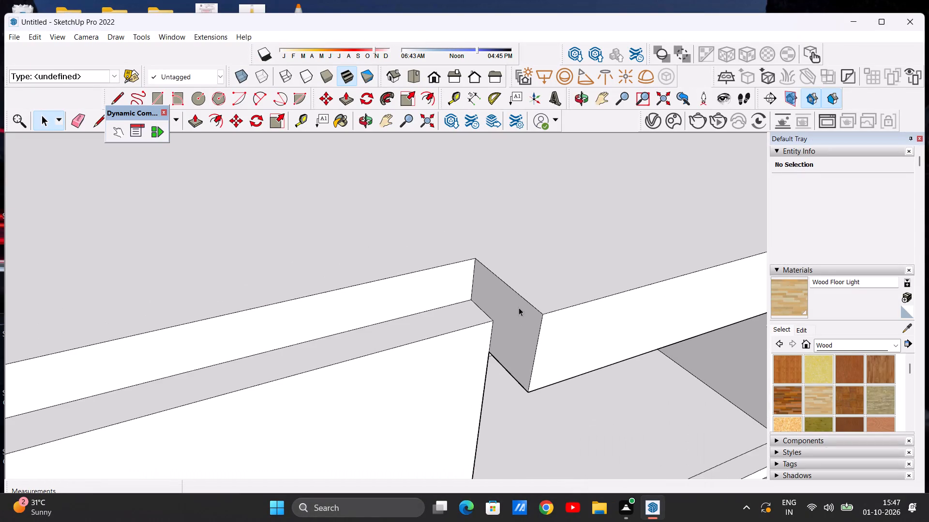
scroll(519, 307, down, 14)
scroll(346, 314, up, 7)
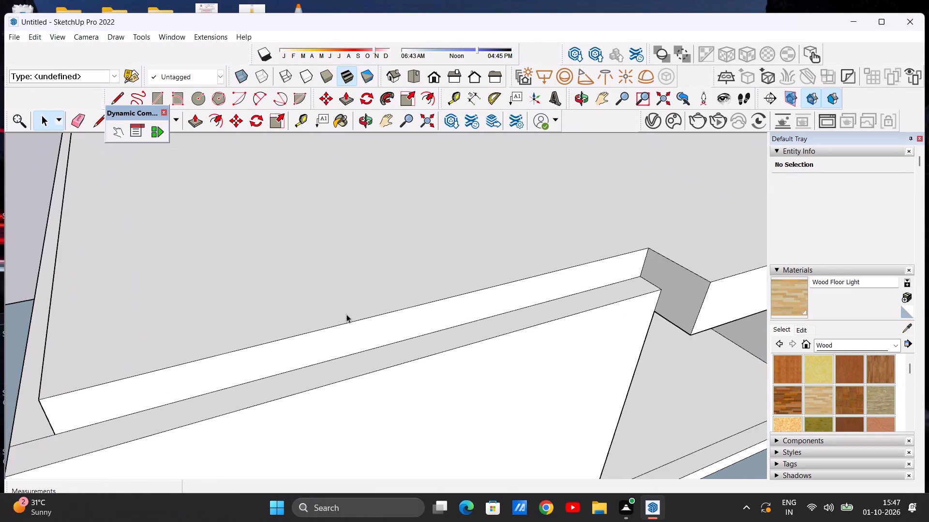
scroll(372, 314, down, 12)
scroll(385, 312, up, 6)
middle_drag(337, 370, 324, 372)
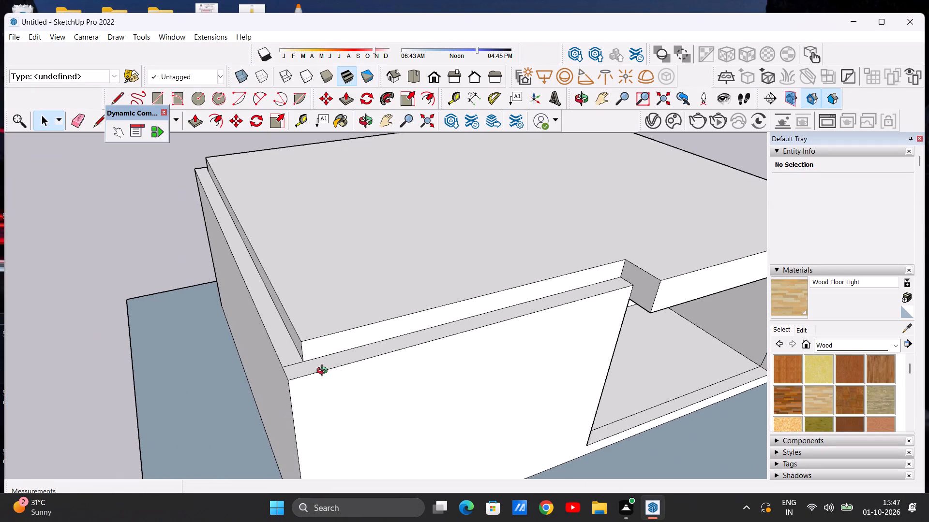
middle_drag(324, 372, 287, 300)
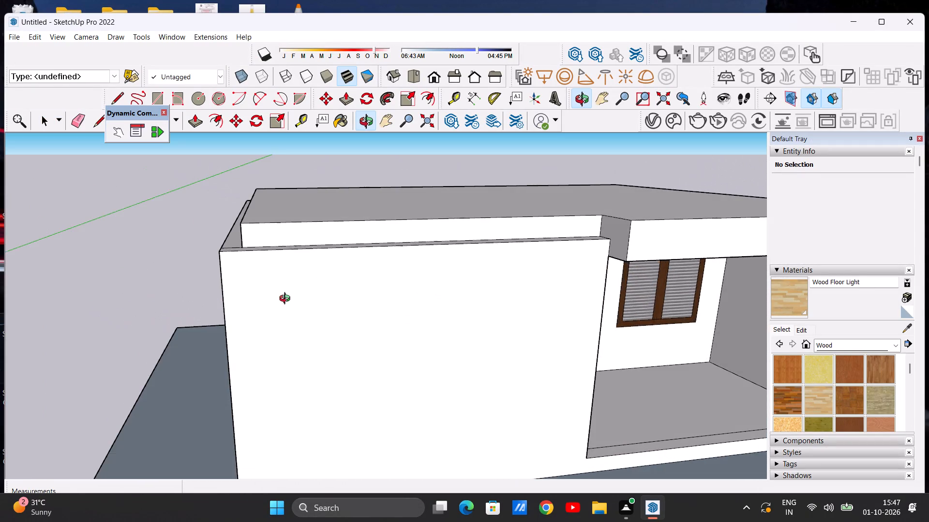
Push/Pull the narrow ledge on top of the front wall up 10 5/8" in total, flush with the roof slab.
middle_drag(287, 300, 281, 366)
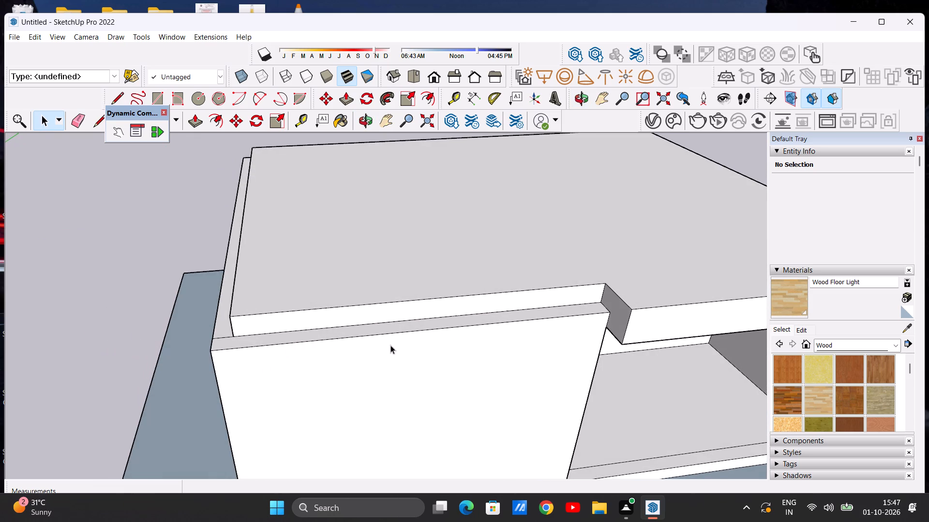
scroll(404, 324, down, 8)
scroll(445, 313, up, 8)
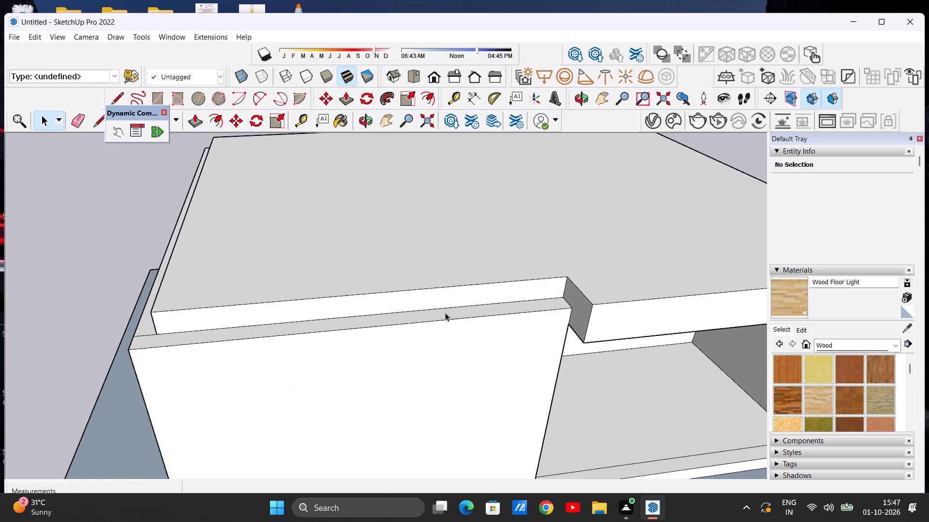
key(p)
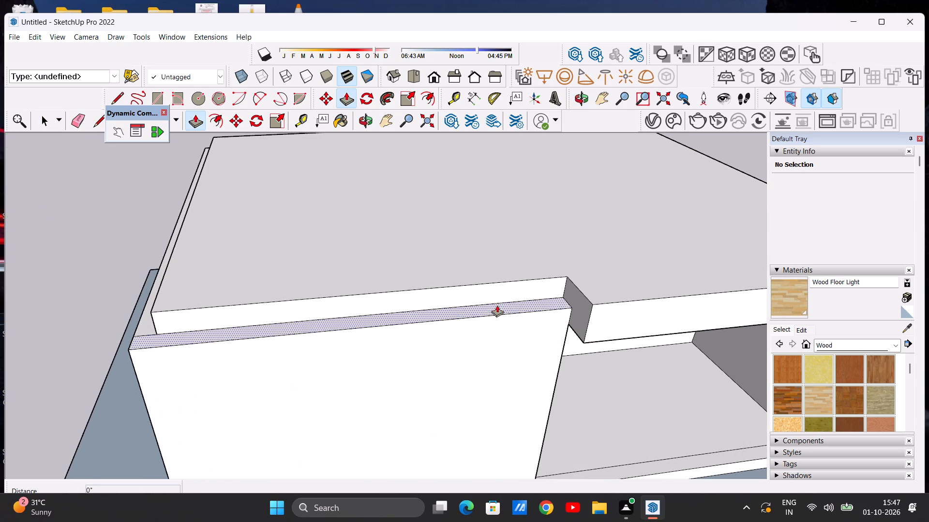
click(559, 298)
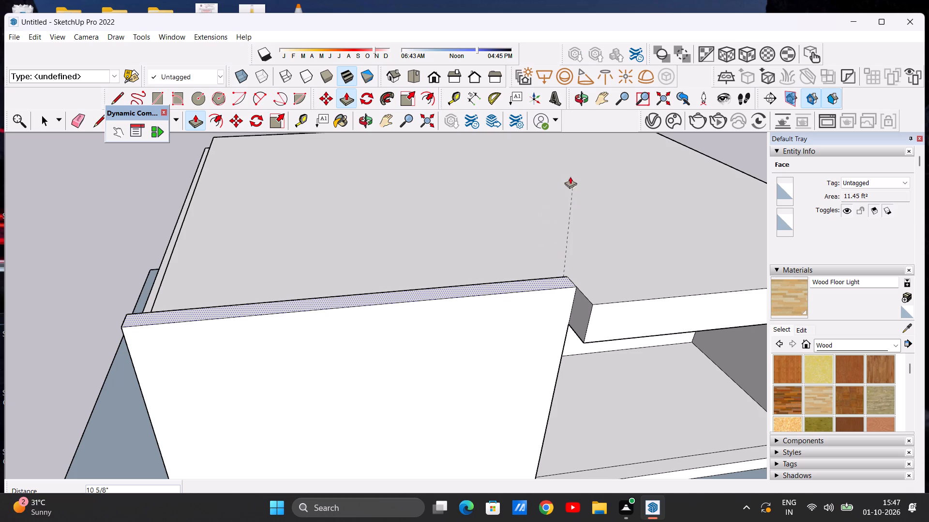
click(559, 280)
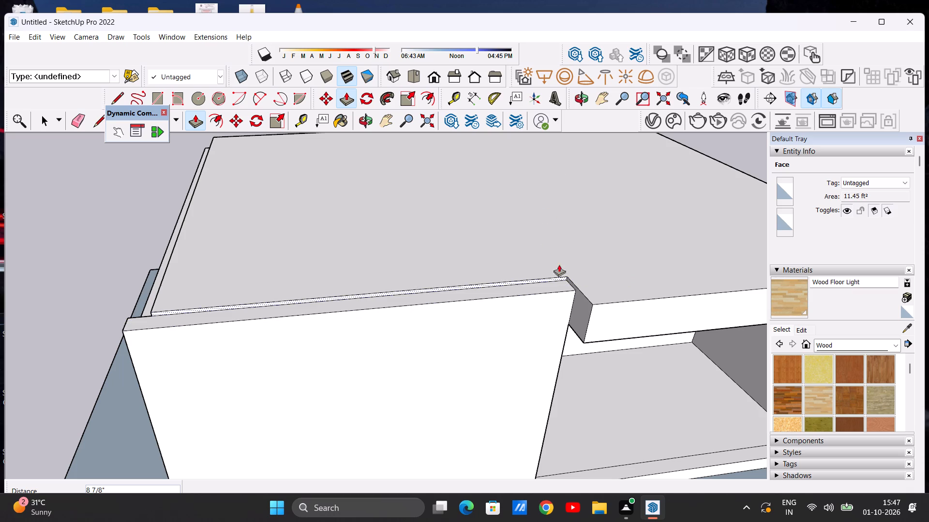
click(560, 284)
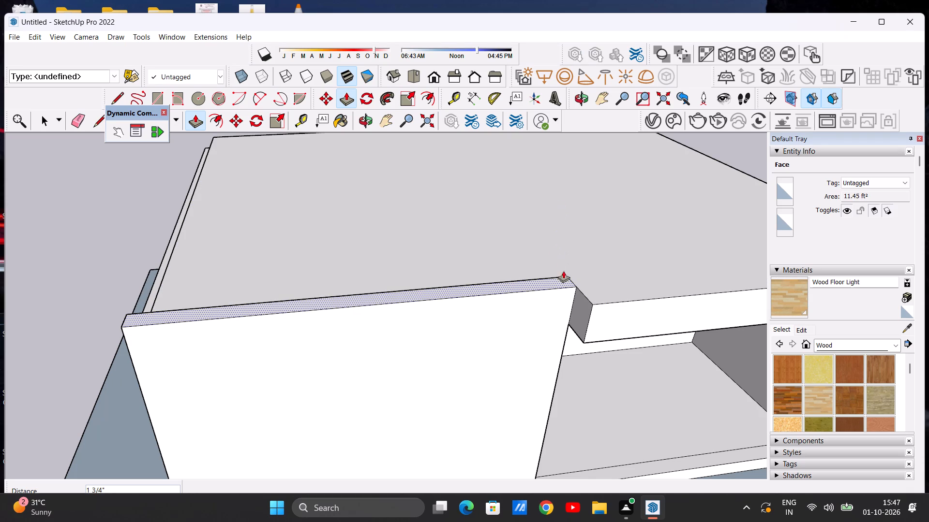
click(563, 278)
key(space)
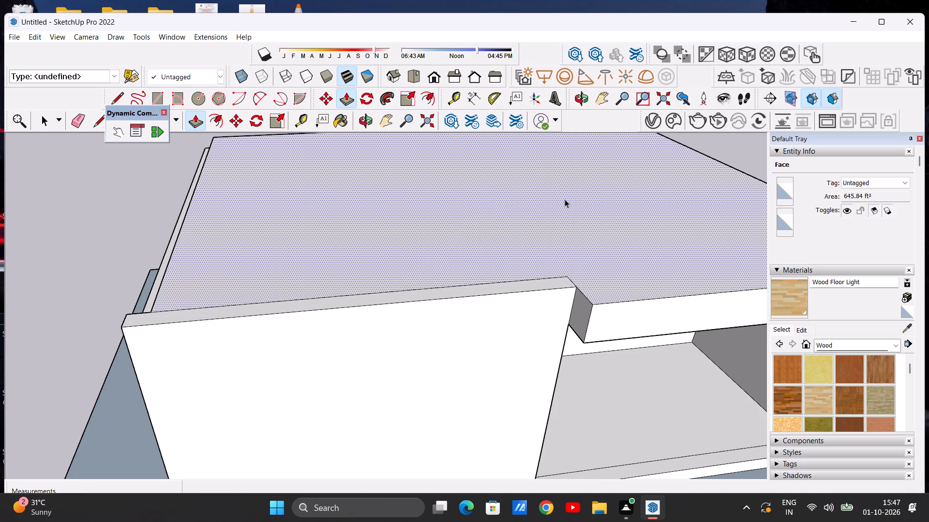
Extend the front wall upward above the roof slab by about 6' with Push/Pull.
middle_drag(342, 291, 369, 392)
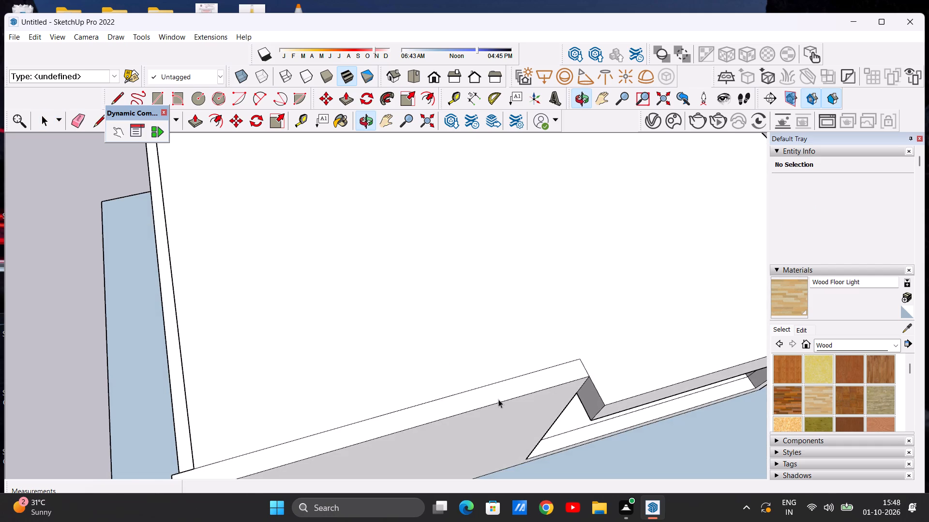
scroll(498, 399, up, 7)
key(p)
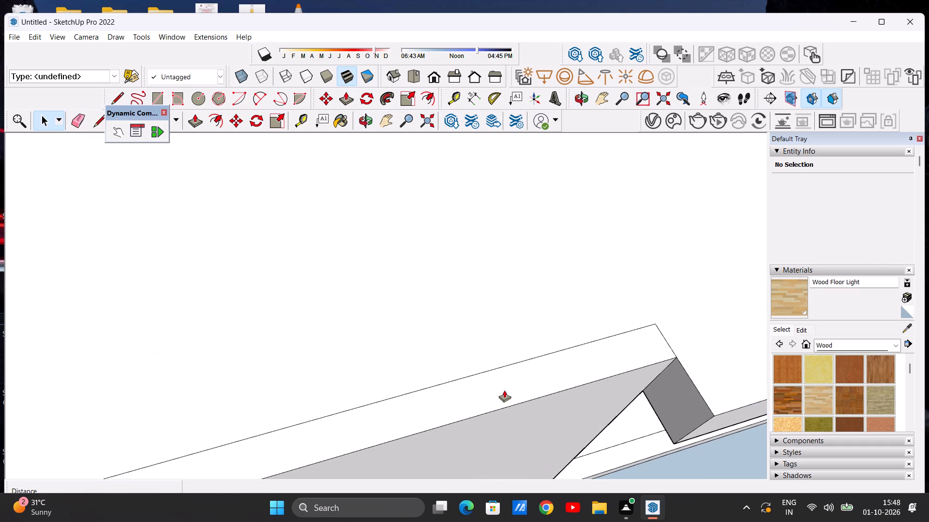
click(489, 386)
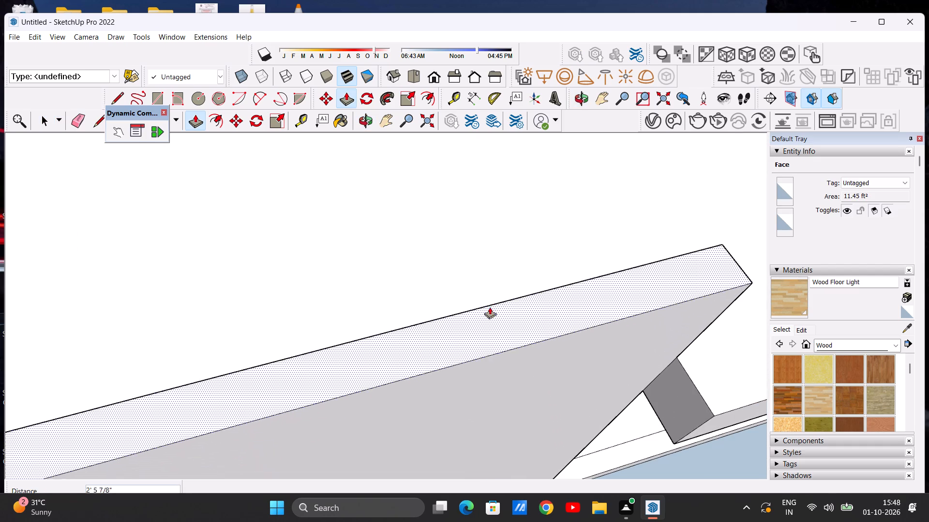
scroll(254, 254, down, 16)
middle_drag(285, 267, 277, 256)
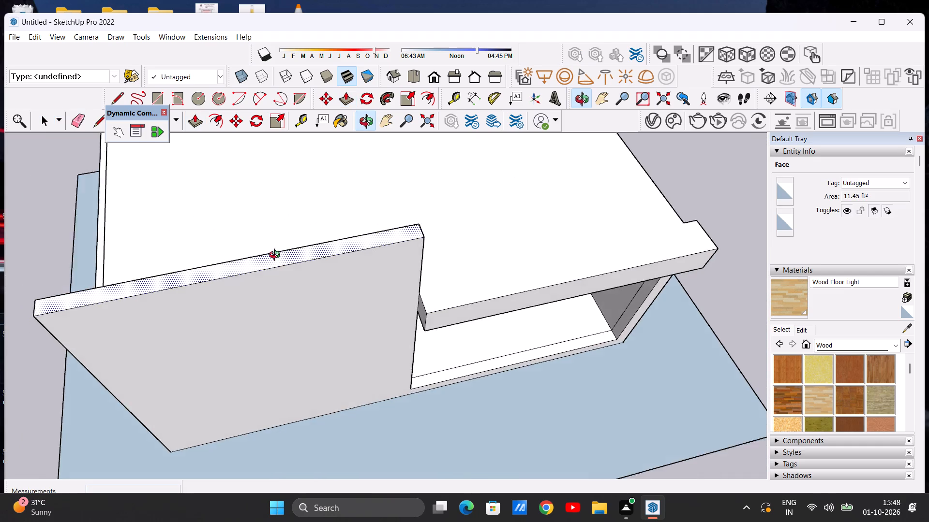
middle_drag(277, 256, 273, 223)
scroll(262, 241, down, 5)
middle_drag(285, 246, 263, 159)
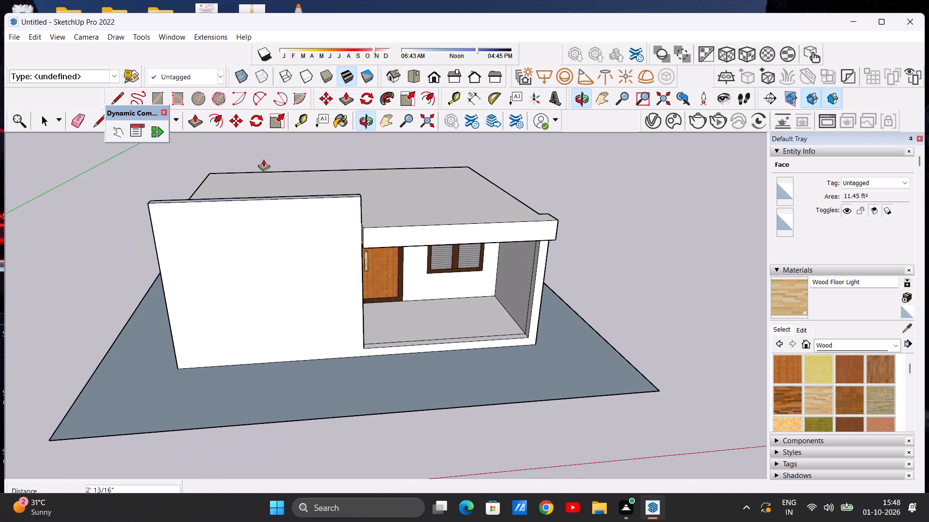
click(273, 143)
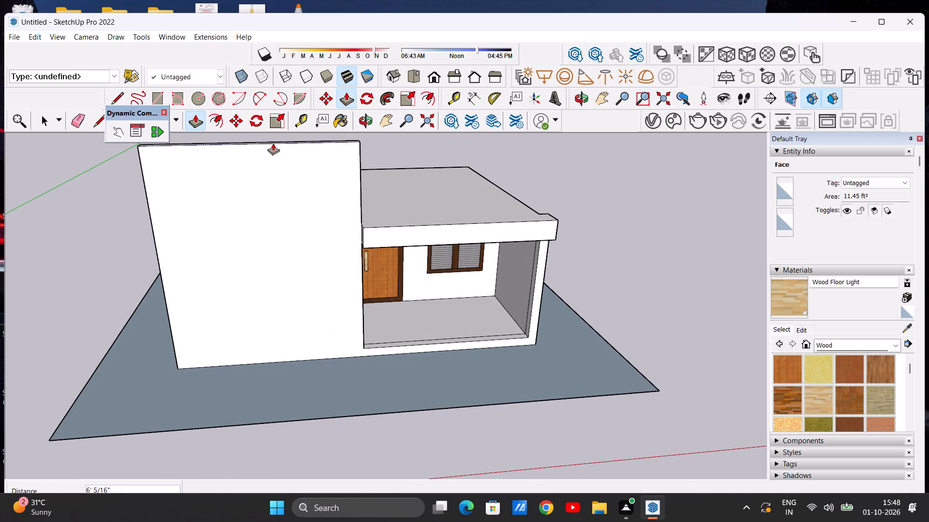
key(space)
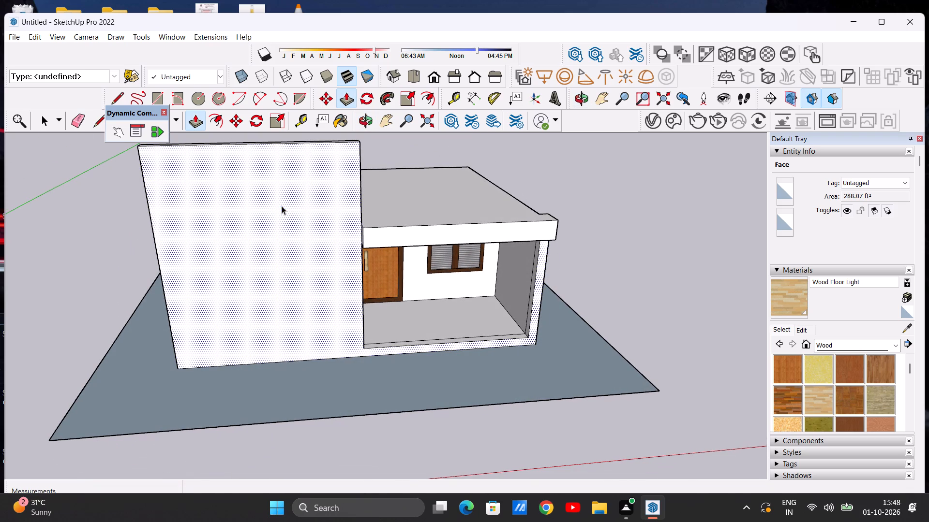
Push/Pull the ledge running along the side and rear walls up 10 5/8", flush with the roof slab.
scroll(278, 255, down, 8)
middle_drag(301, 281, 291, 220)
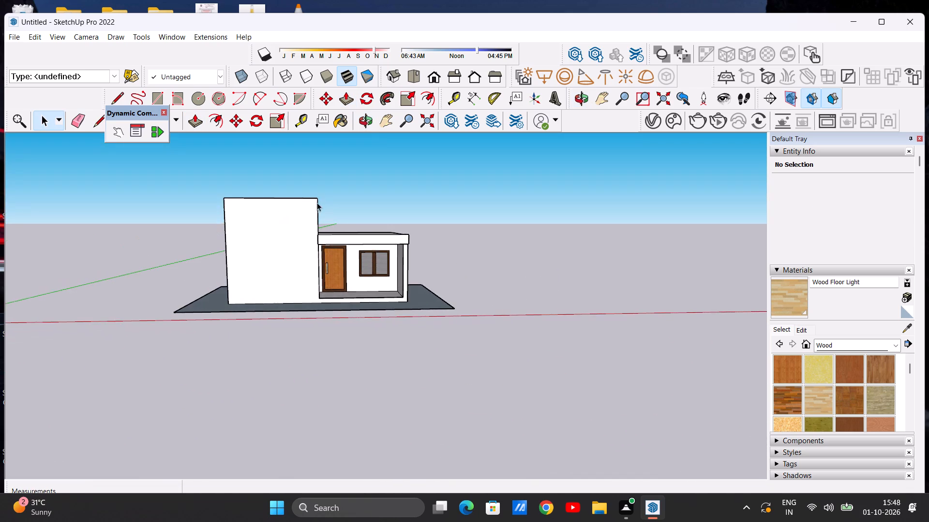
scroll(314, 202, up, 6)
middle_drag(310, 211, 213, 369)
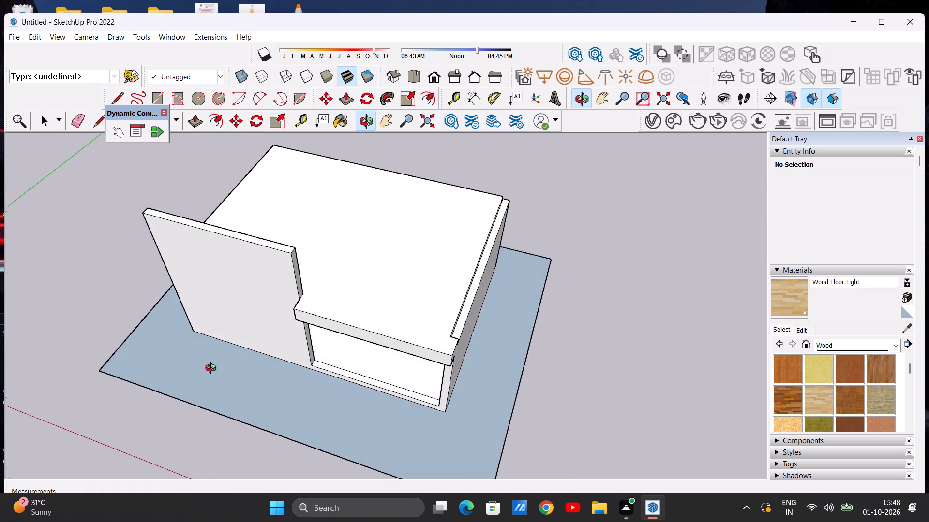
middle_drag(213, 369, 237, 342)
scroll(223, 358, up, 1)
scroll(459, 290, up, 5)
scroll(352, 288, down, 7)
middle_drag(370, 316, 364, 311)
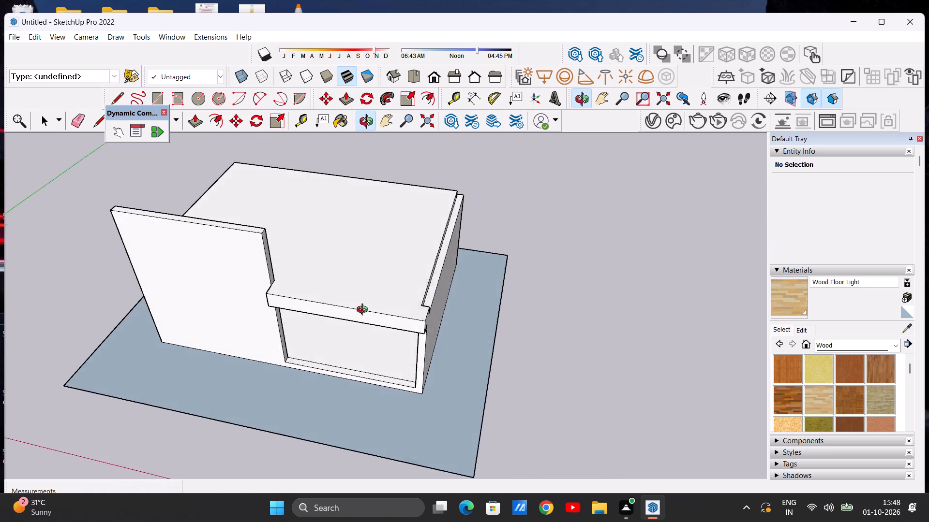
middle_drag(364, 311, 349, 202)
middle_drag(385, 221, 226, 331)
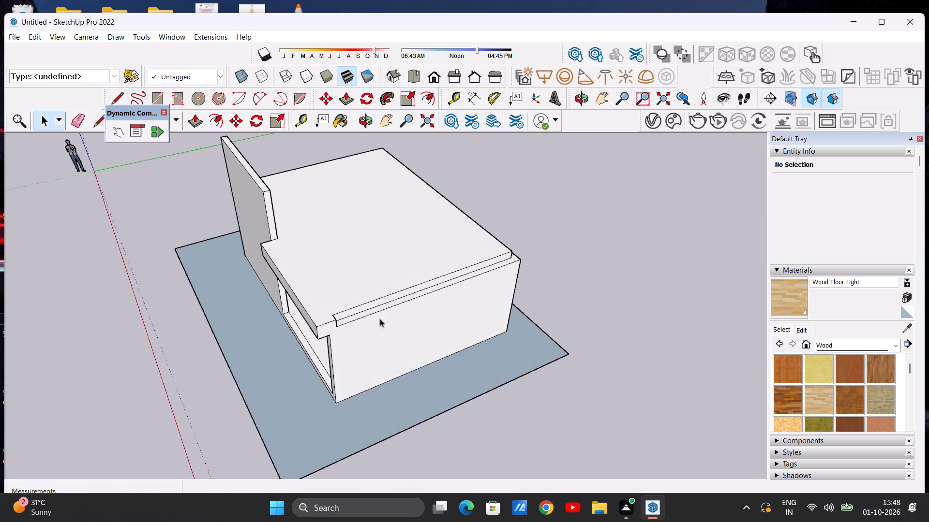
scroll(390, 320, up, 7)
scroll(324, 307, up, 7)
middle_drag(317, 317, 314, 423)
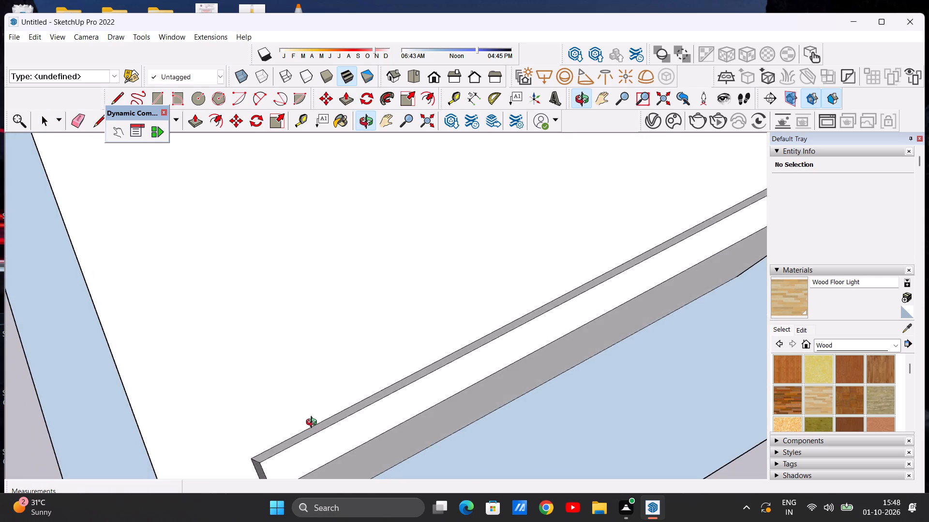
middle_drag(314, 423, 314, 402)
scroll(314, 402, down, 11)
scroll(299, 407, up, 8)
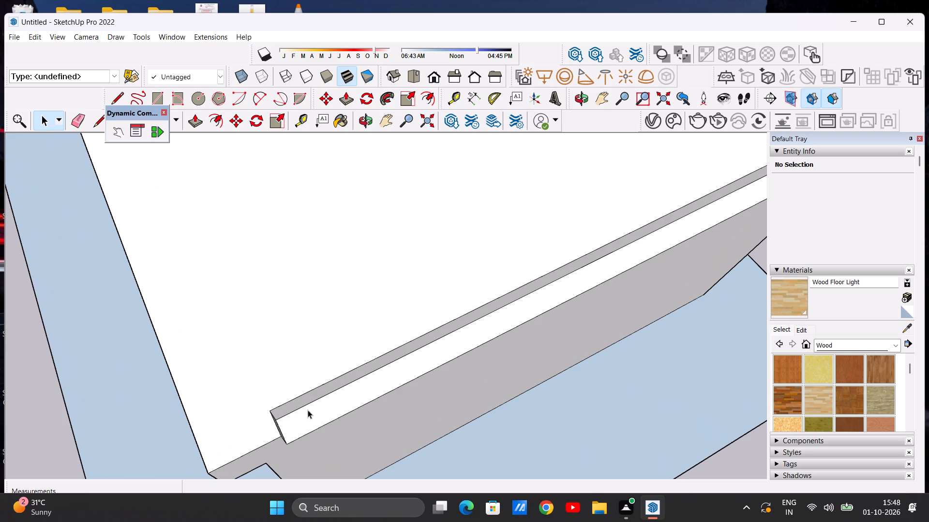
key(p)
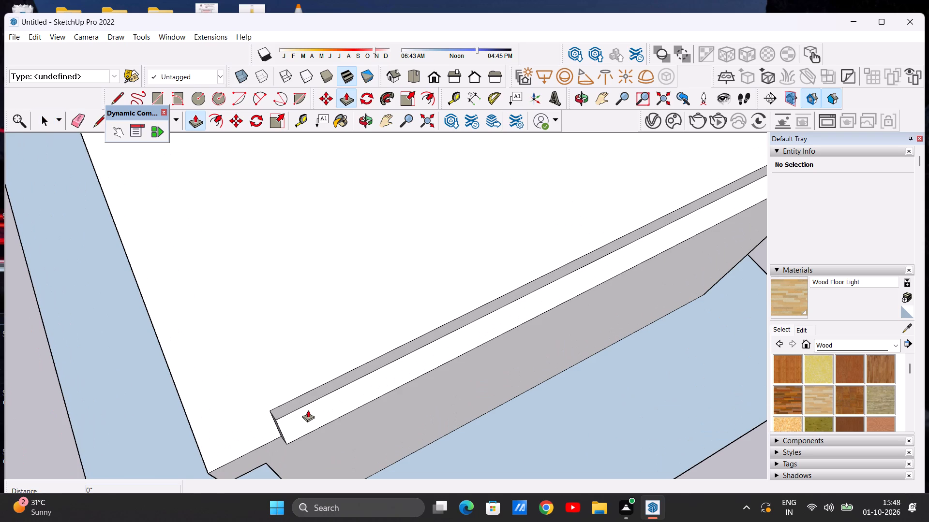
click(297, 419)
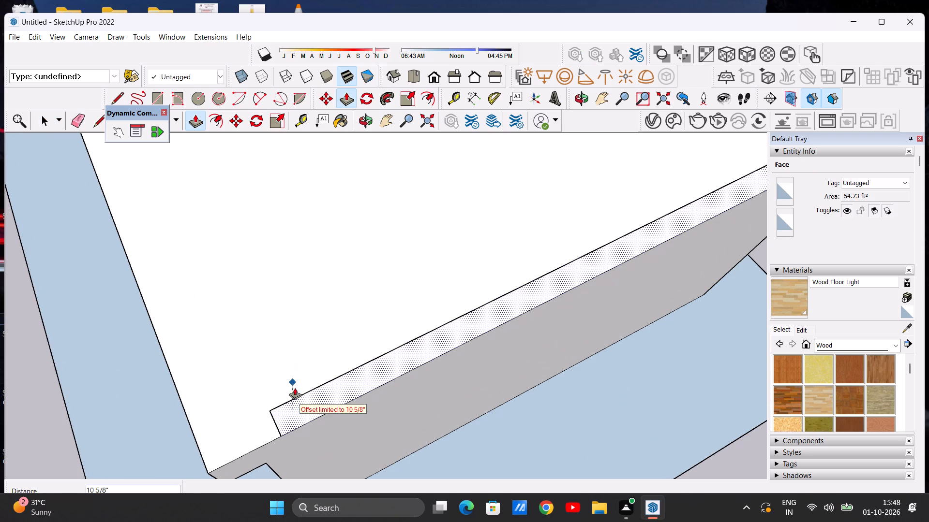
click(304, 401)
Raise the side and rear wall strip 6' above the roof slab with Push/Pull.
click(304, 404)
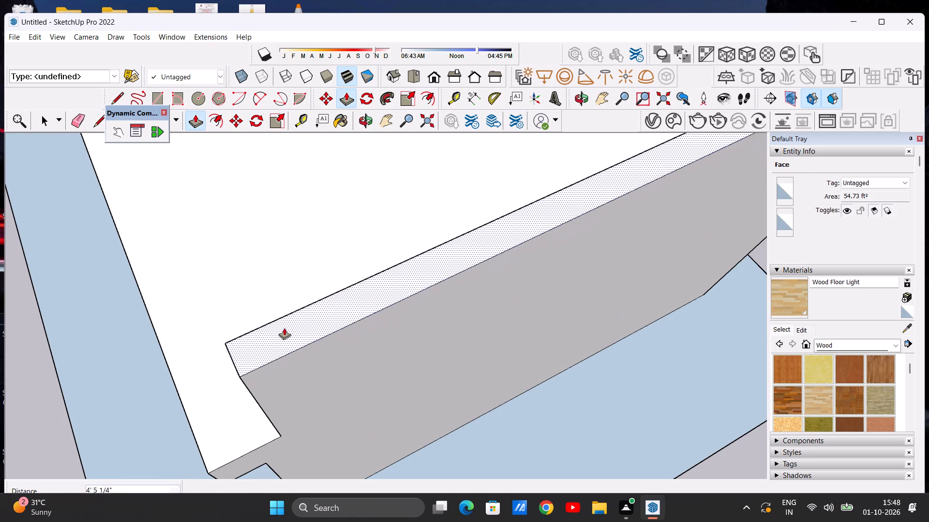
text(10)
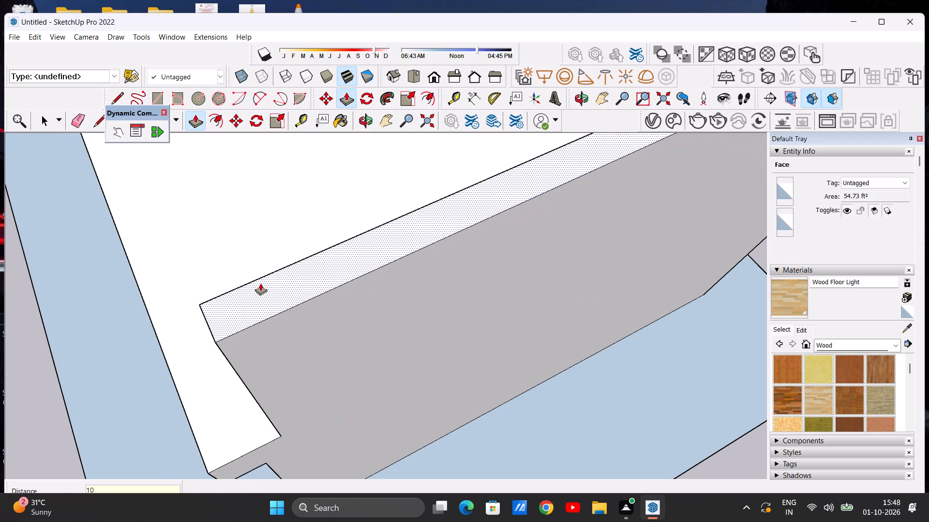
key(BackSpace)
key(BackSpace)
key(BackSpace)
key(BackSpace)
key(BackSpace)
key(6)
key(apostrophe)
key(Return)
key(space)
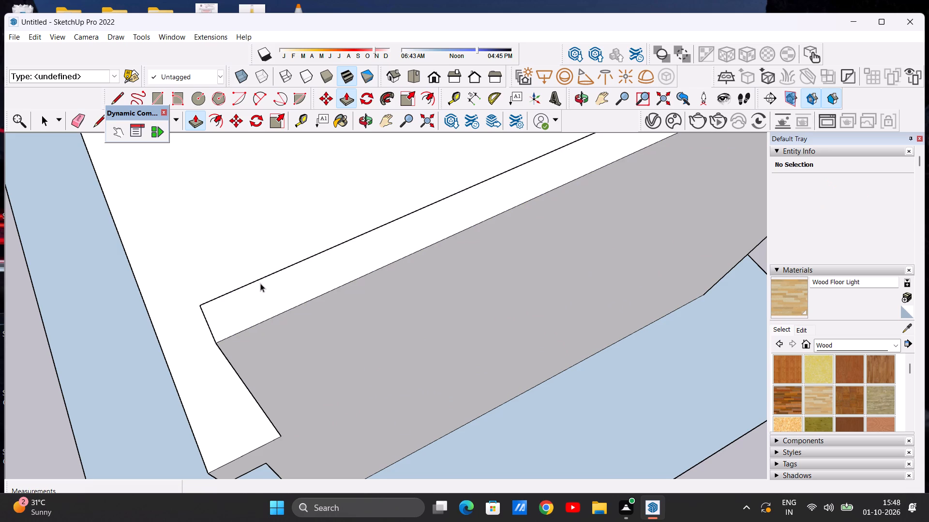
Push/Pull the front wall's top face further up so it stands above the side and rear roof walls.
scroll(179, 292, down, 15)
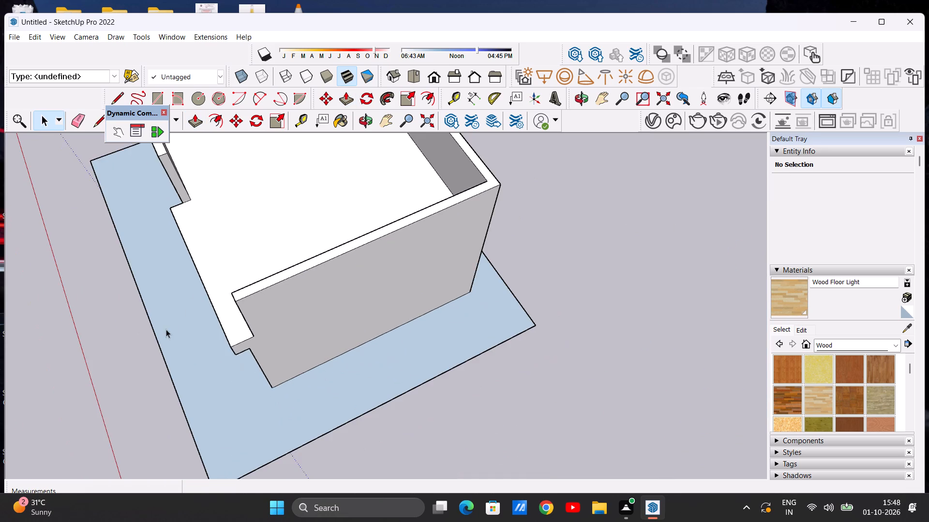
middle_drag(214, 292, 350, 188)
middle_drag(184, 348, 290, 232)
scroll(195, 296, down, 10)
scroll(134, 272, up, 6)
middle_drag(141, 291, 183, 314)
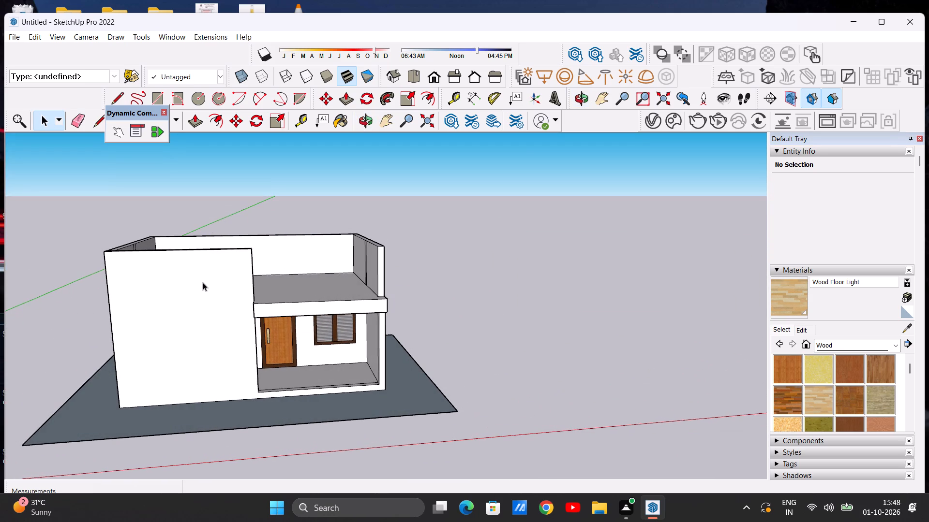
scroll(203, 282, up, 7)
middle_drag(215, 300, 161, 303)
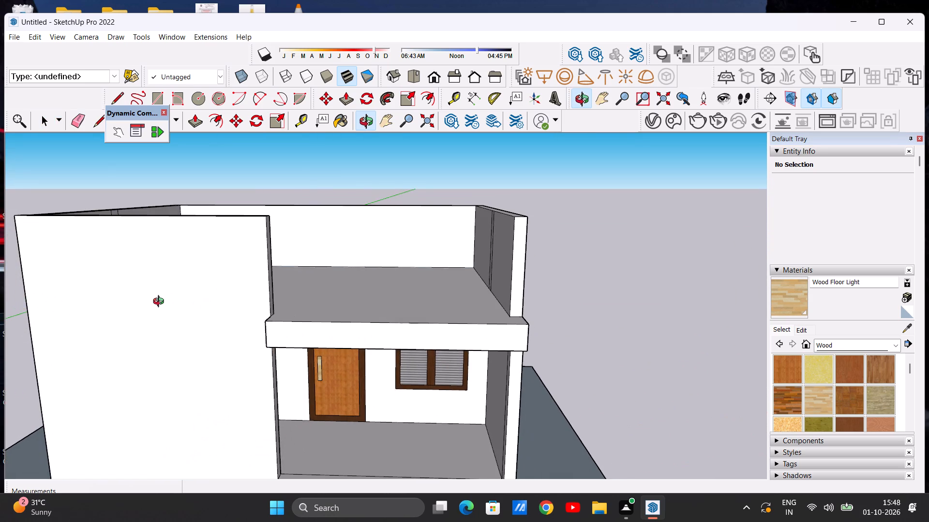
middle_drag(161, 303, 147, 305)
middle_drag(147, 305, 133, 305)
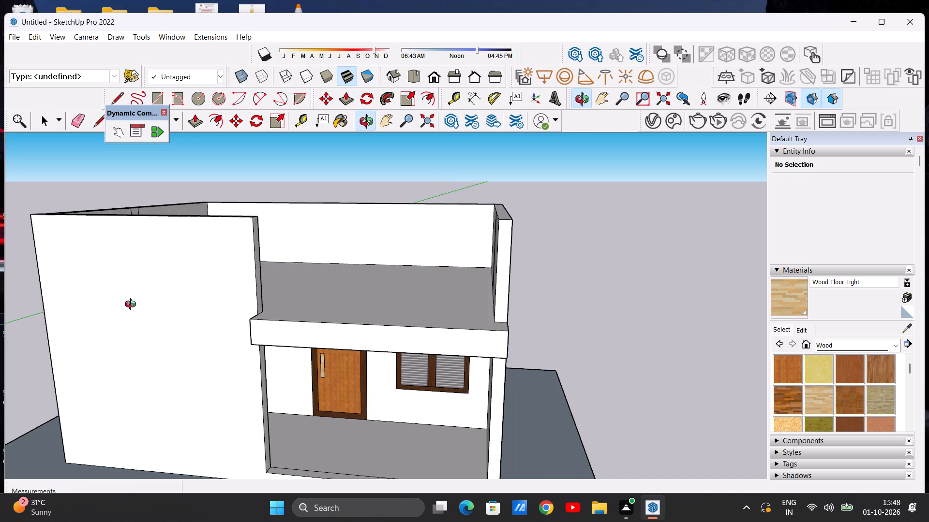
middle_drag(133, 305, 96, 346)
middle_drag(154, 264, 152, 297)
scroll(184, 238, up, 8)
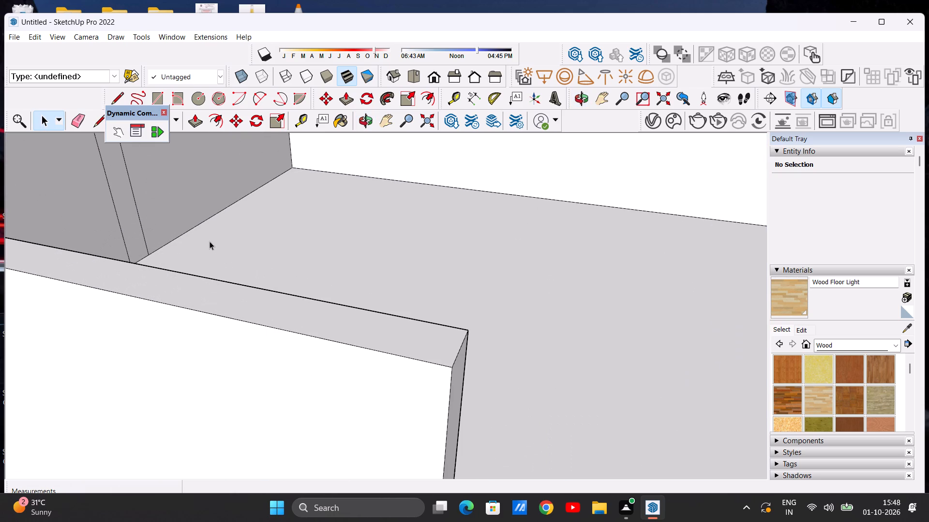
click(192, 121)
click(400, 331)
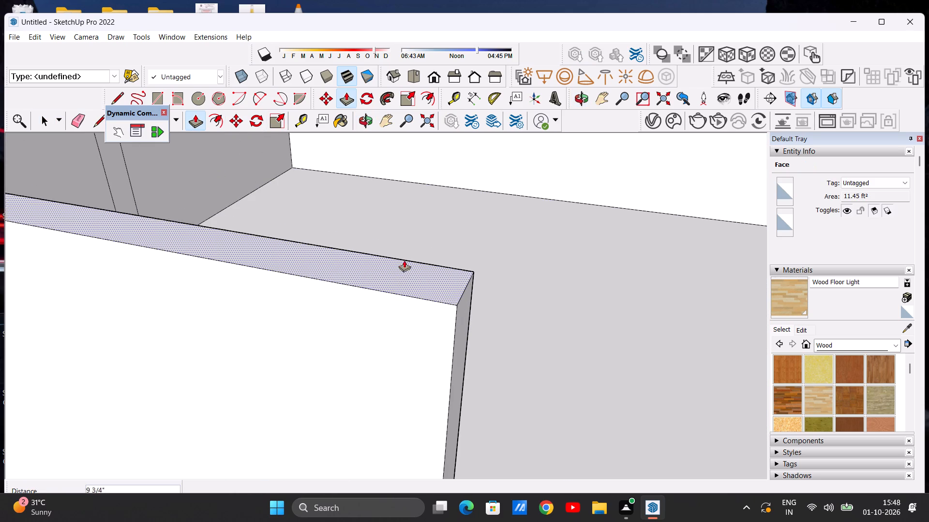
click(398, 220)
key(space)
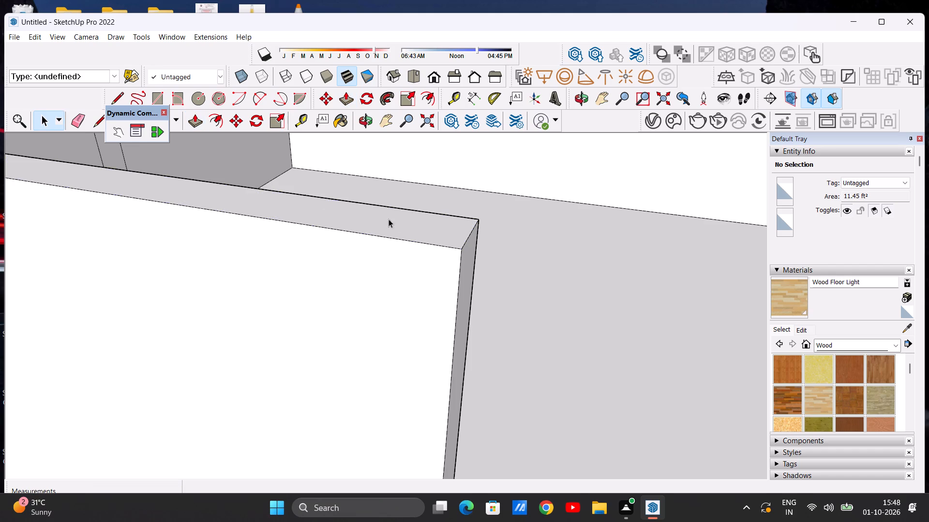
scroll(287, 329, down, 17)
middle_drag(322, 351, 354, 230)
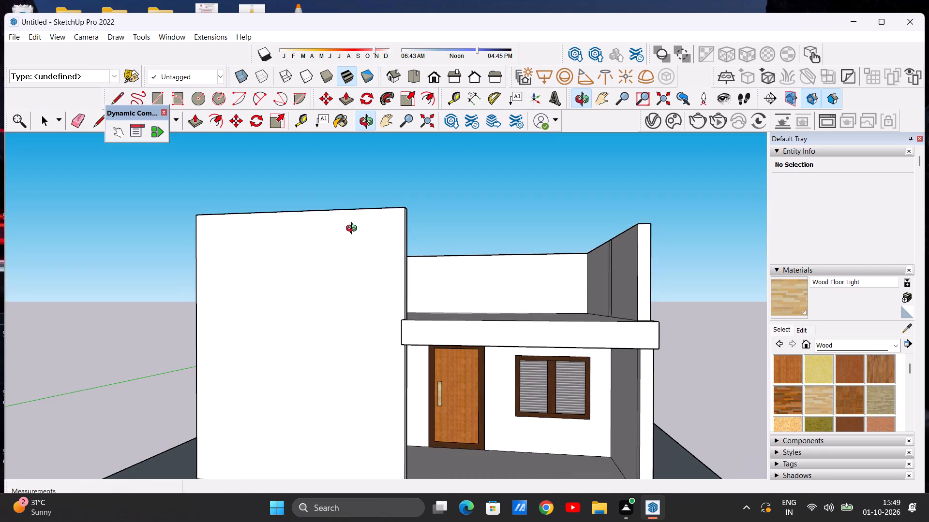
Push/Pull the front wall's top face up by about 4' to make it taller than the surrounding roof walls.
middle_drag(354, 230, 355, 247)
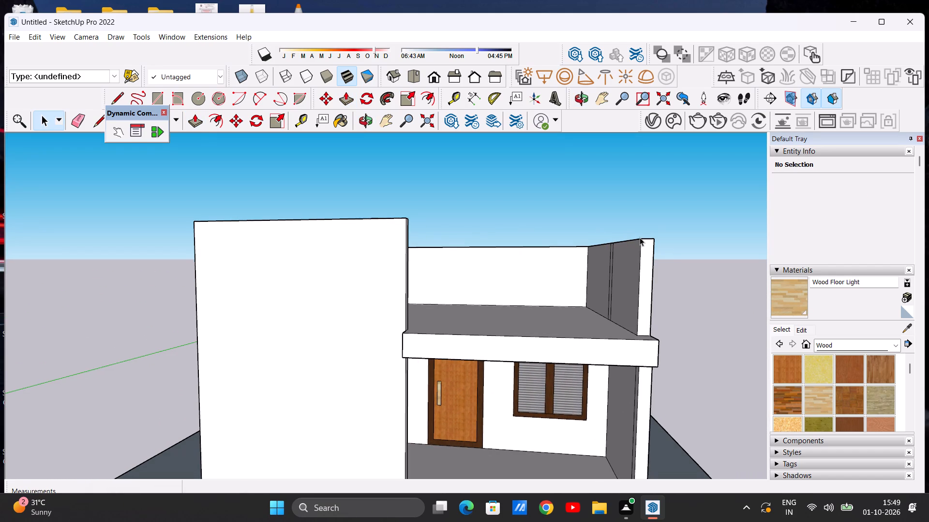
scroll(390, 270, down, 9)
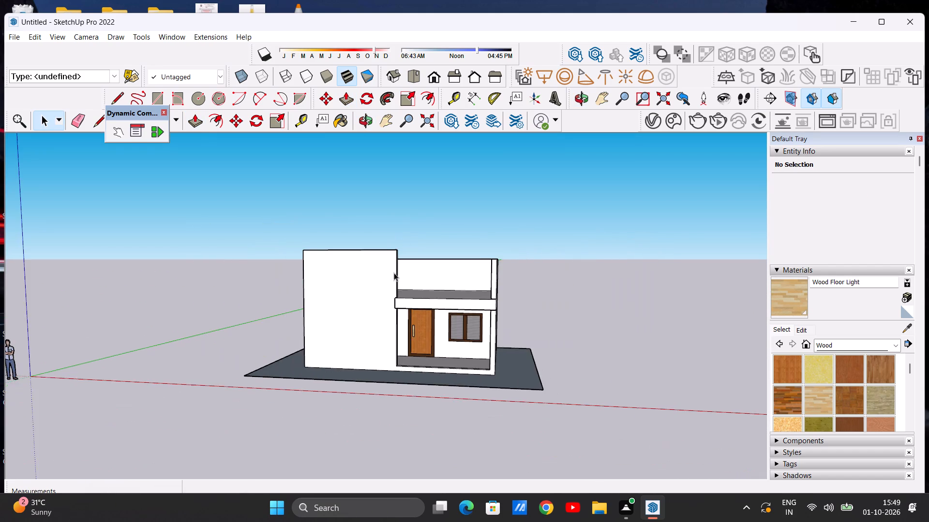
scroll(392, 266, up, 4)
middle_drag(385, 263, 301, 429)
middle_drag(327, 407, 373, 276)
scroll(375, 246, up, 4)
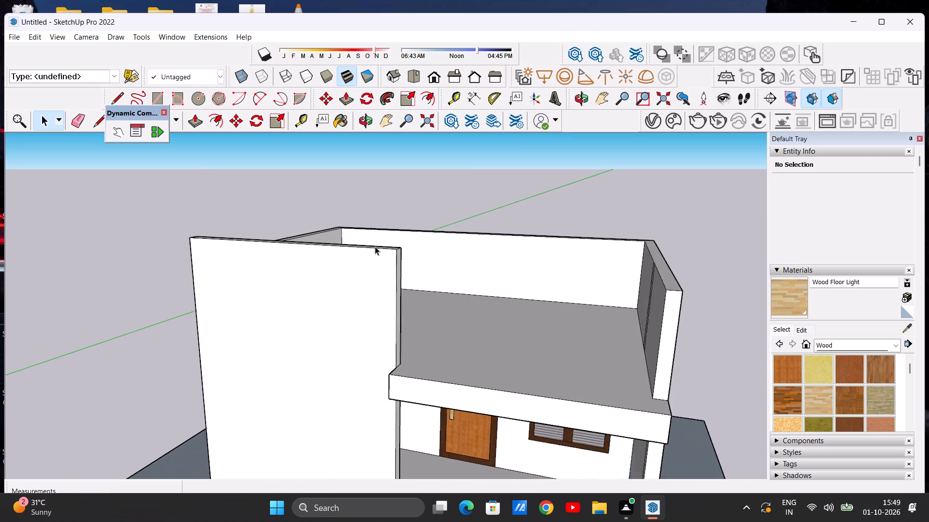
scroll(375, 246, up, 2)
middle_drag(375, 247, 365, 289)
click(195, 123)
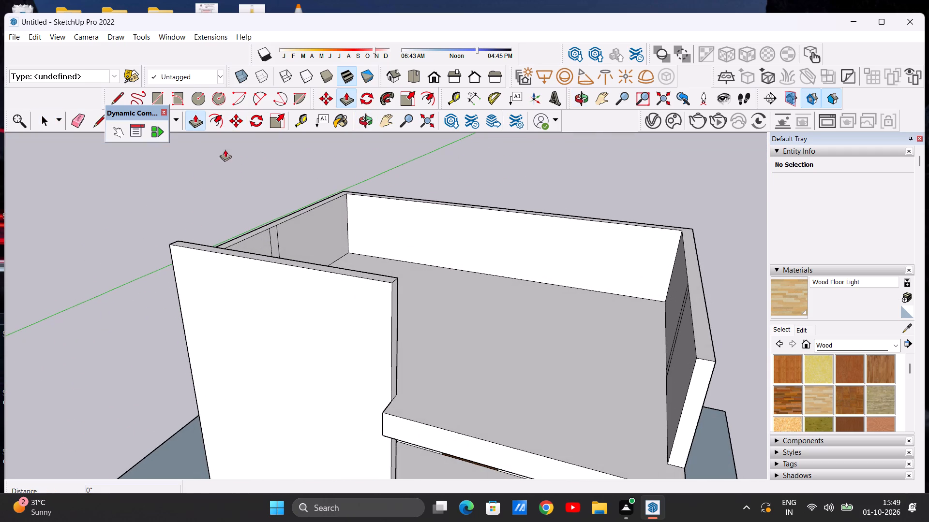
scroll(380, 275, up, 7)
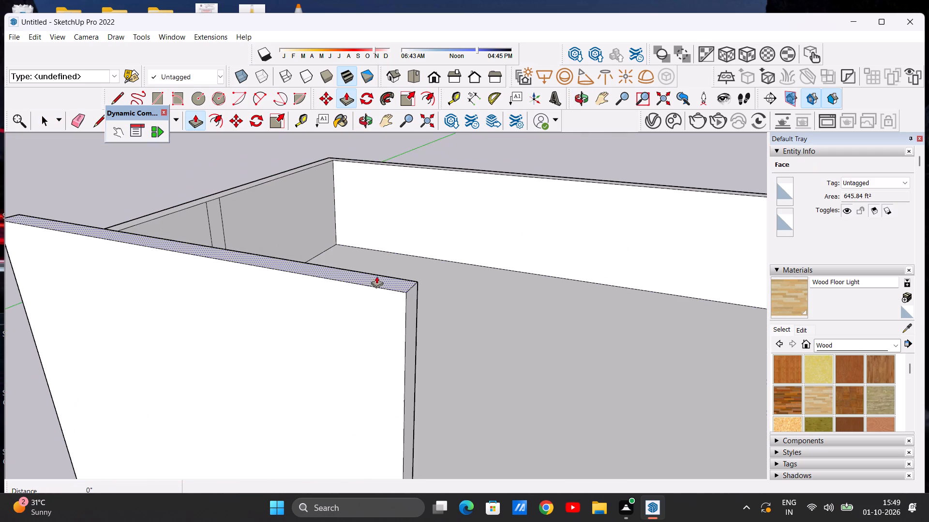
click(370, 278)
scroll(375, 191, down, 14)
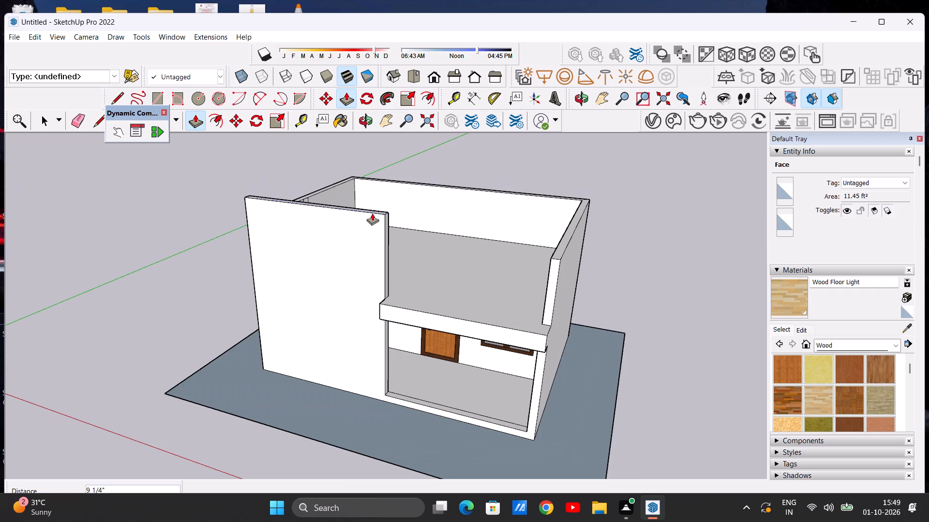
scroll(372, 213, up, 1)
middle_drag(372, 213, 394, 198)
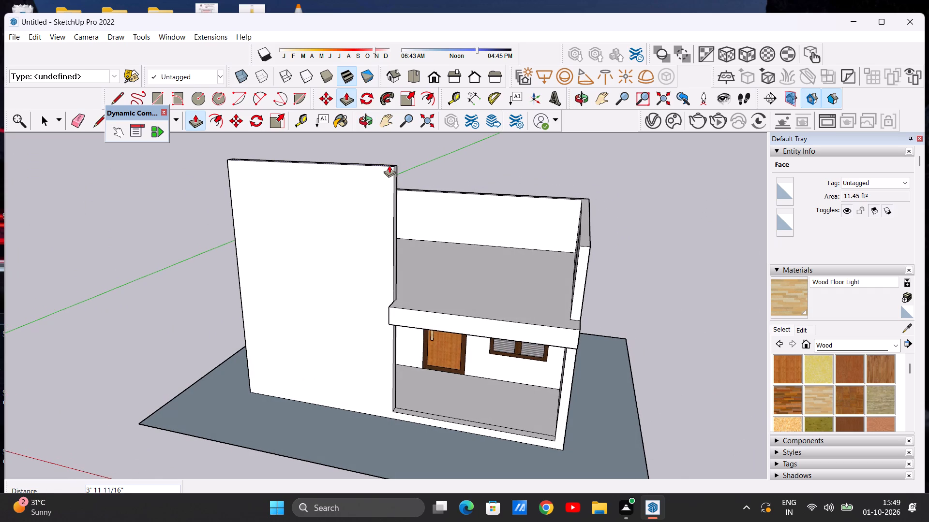
click(389, 165)
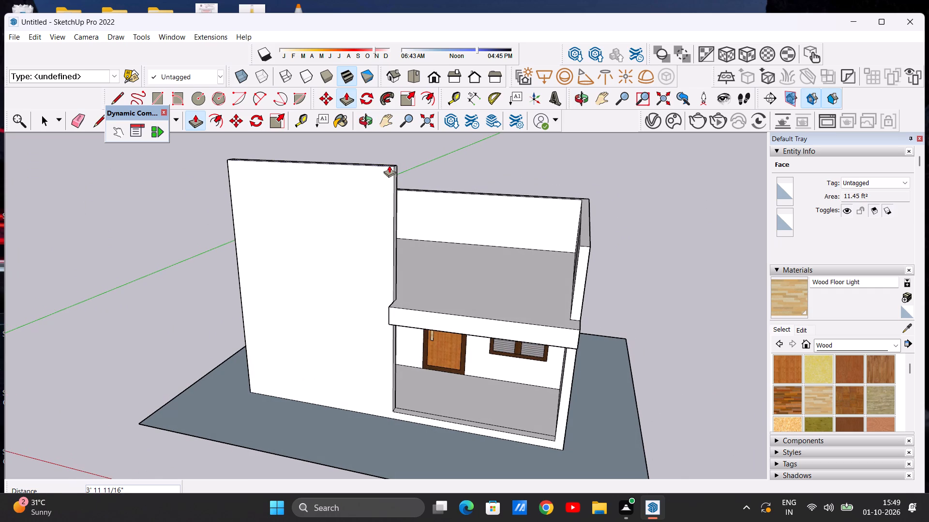
key(space)
Examine the heightened front wall, porch roof and roof walls from the front and from above.
scroll(193, 354, down, 5)
middle_drag(194, 337, 325, 278)
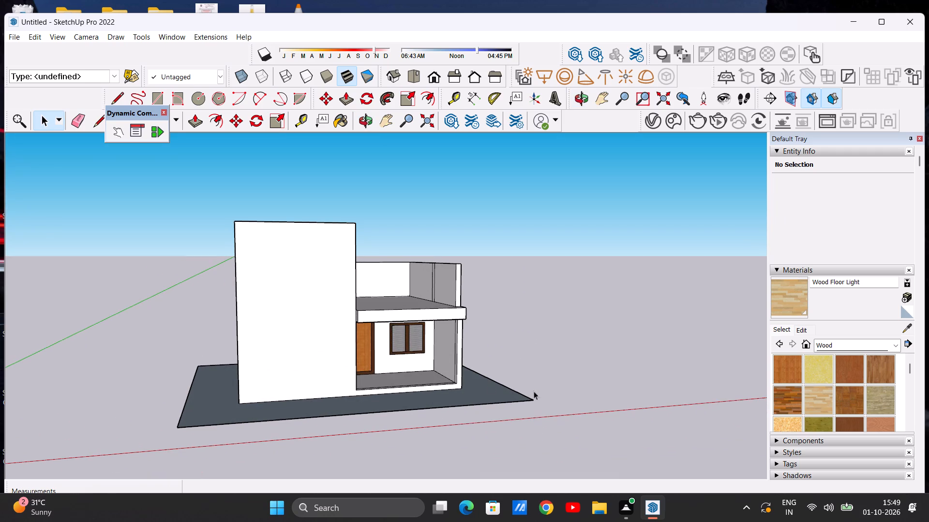
middle_drag(467, 372, 403, 447)
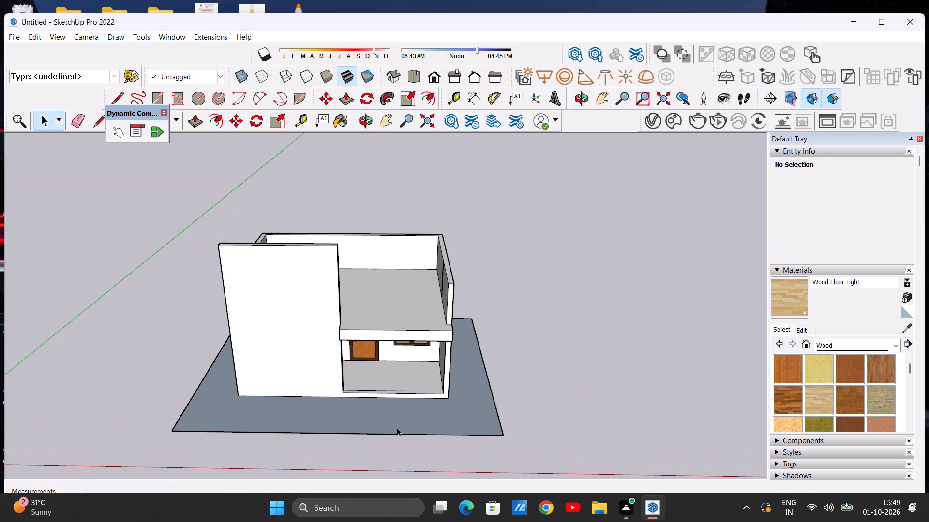
scroll(307, 380, up, 5)
scroll(307, 380, down, 5)
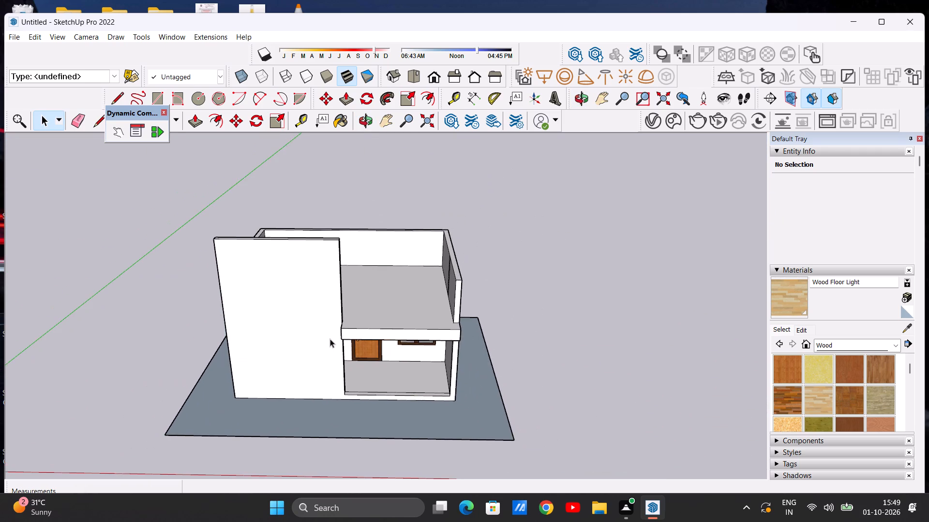
middle_drag(334, 341, 244, 486)
middle_drag(282, 360, 313, 377)
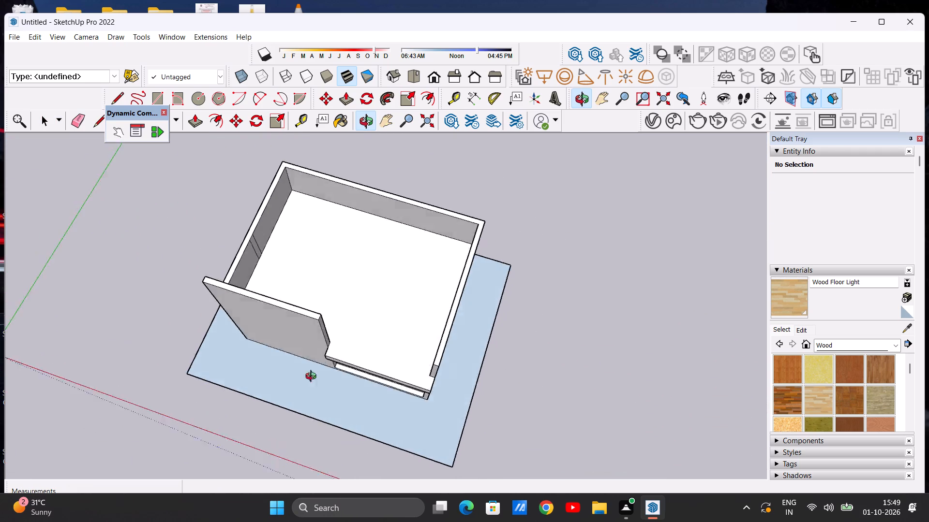
middle_drag(313, 377, 356, 295)
middle_click(367, 288)
Outline a strip about 14' 6" long and 9" wide with lines across the roof slab, between the front wall and the opposite side wall.
scroll(472, 351, up, 5)
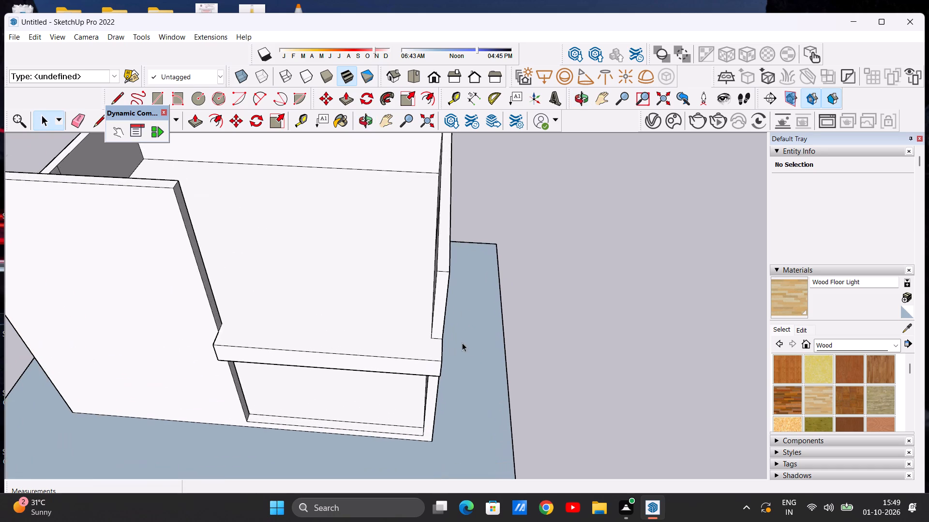
middle_drag(370, 331, 599, 343)
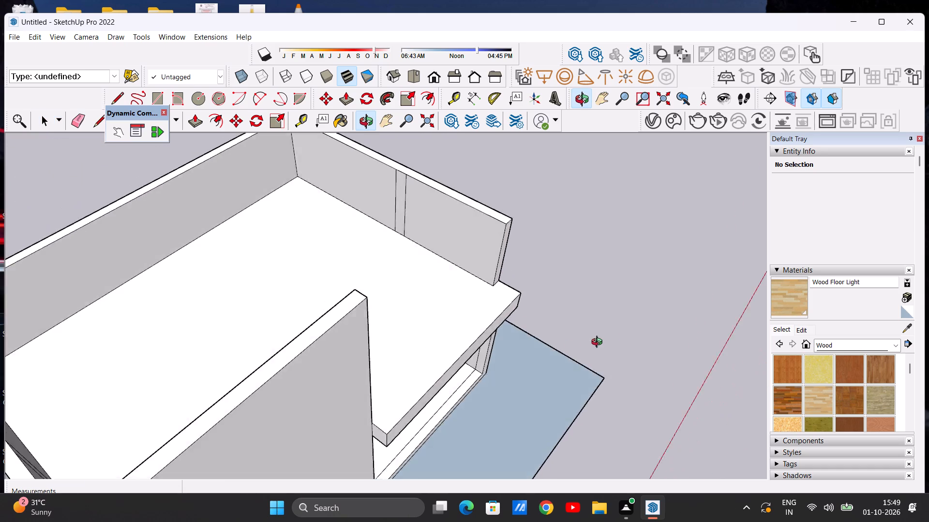
middle_drag(599, 343, 534, 338)
middle_drag(361, 332, 201, 349)
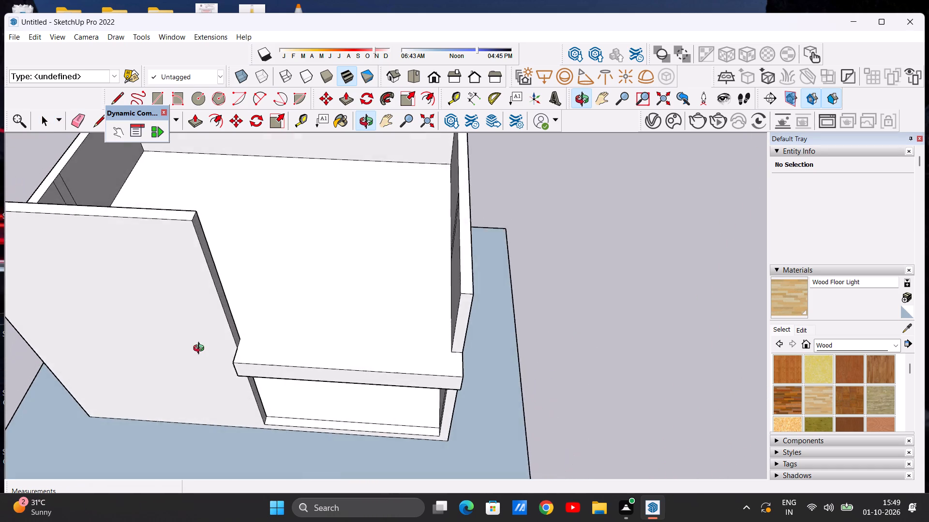
middle_drag(201, 349, 226, 404)
scroll(253, 385, up, 3)
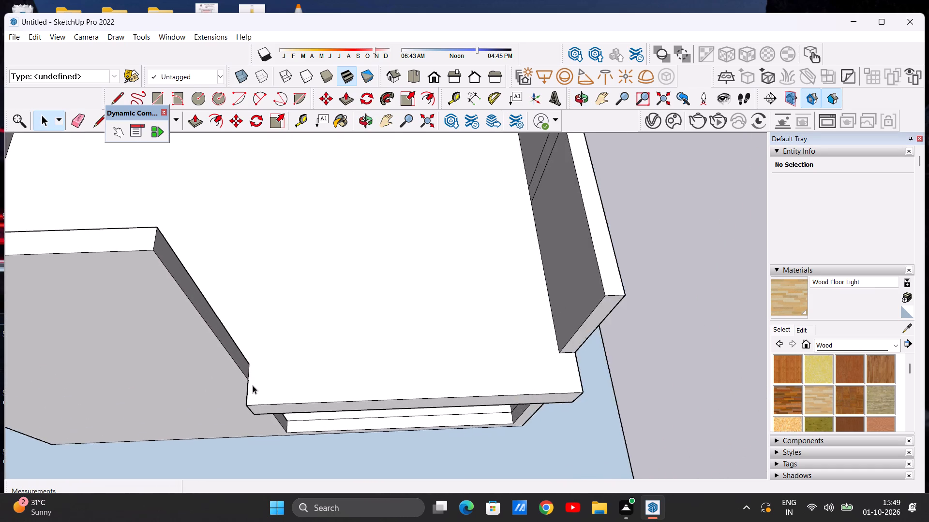
scroll(253, 385, up, 2)
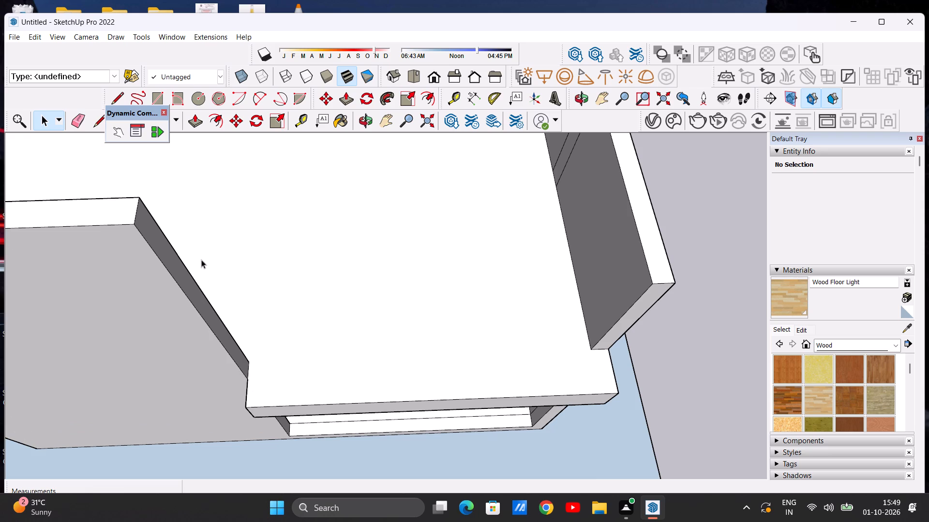
key(l)
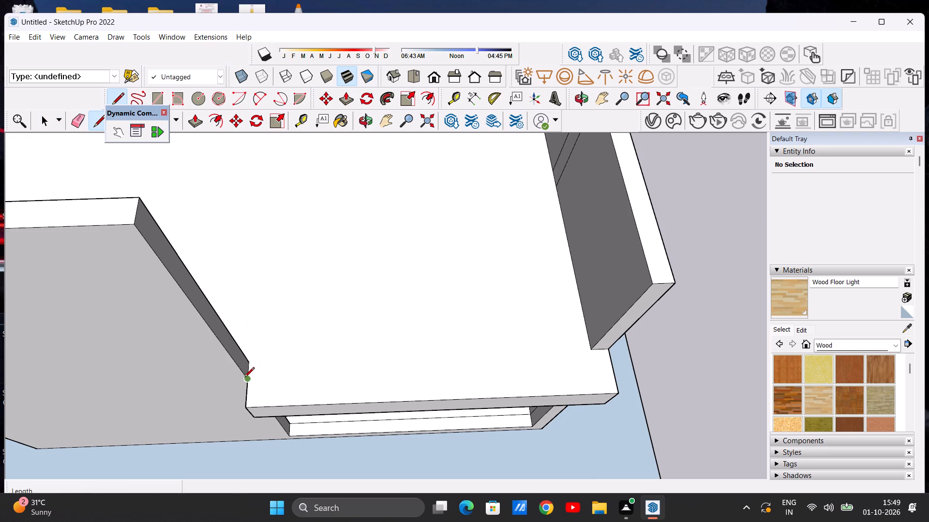
click(244, 378)
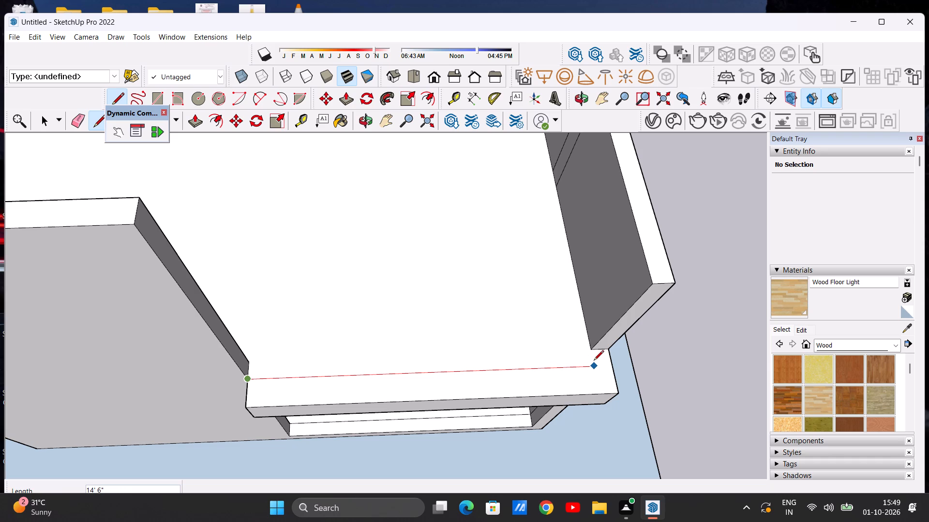
click(594, 361)
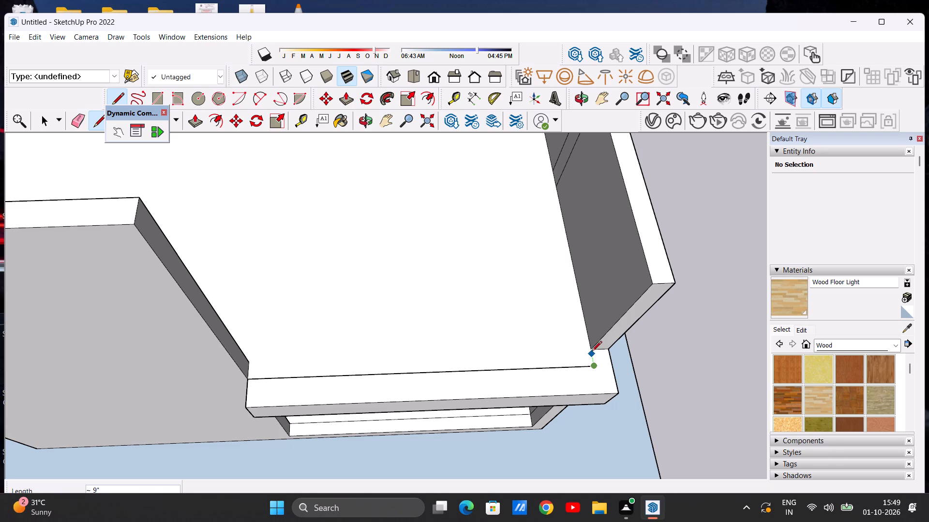
click(590, 349)
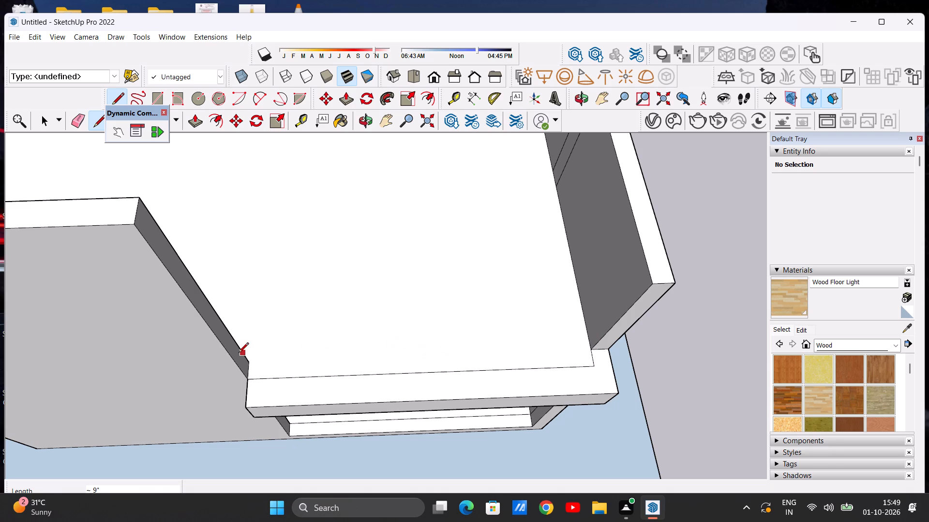
click(251, 360)
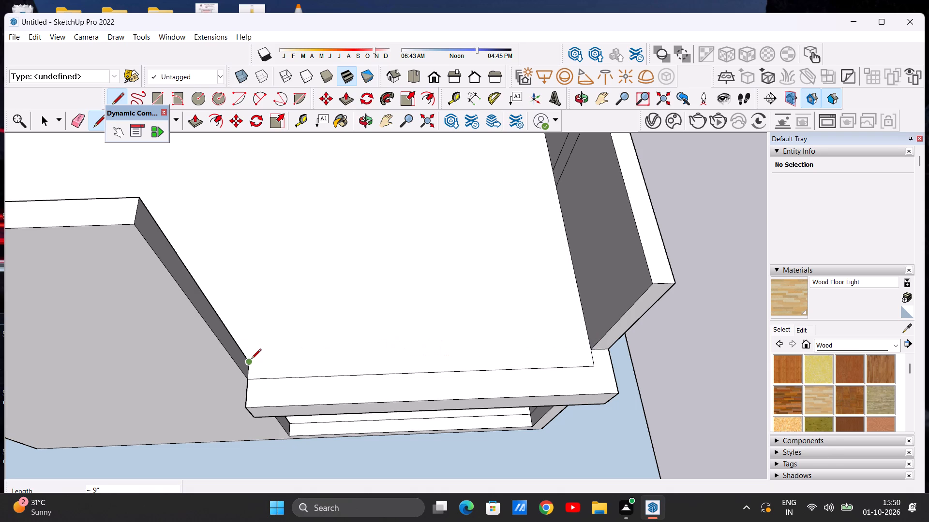
click(251, 360)
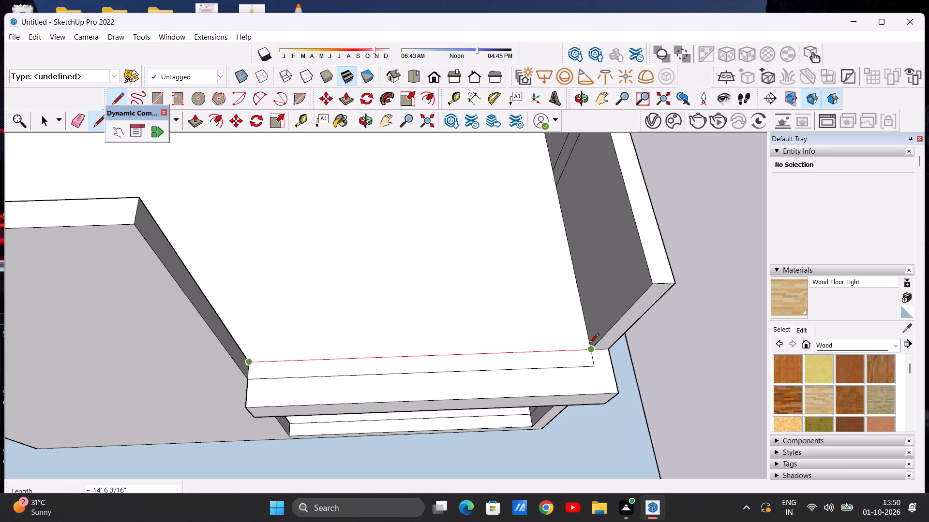
click(589, 344)
key(space)
Erase the two leftover vertical lines on the inner face of the porch-side roof wall.
scroll(487, 314, down, 2)
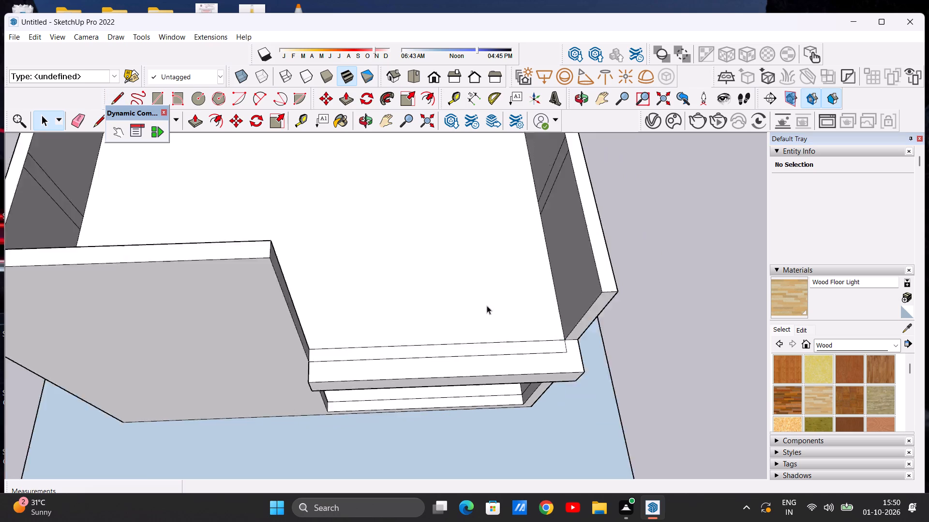
scroll(487, 305, down, 11)
middle_drag(519, 344, 493, 236)
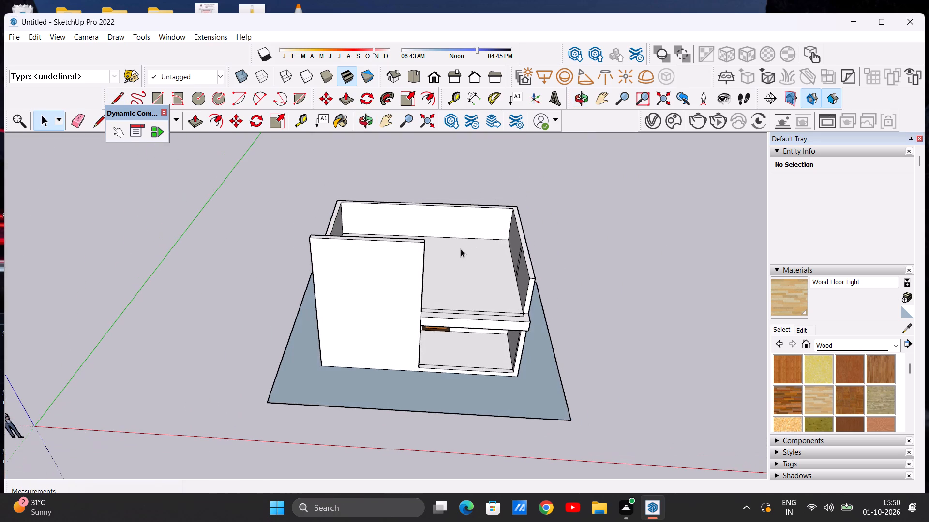
middle_drag(461, 249, 526, 276)
scroll(502, 243, up, 15)
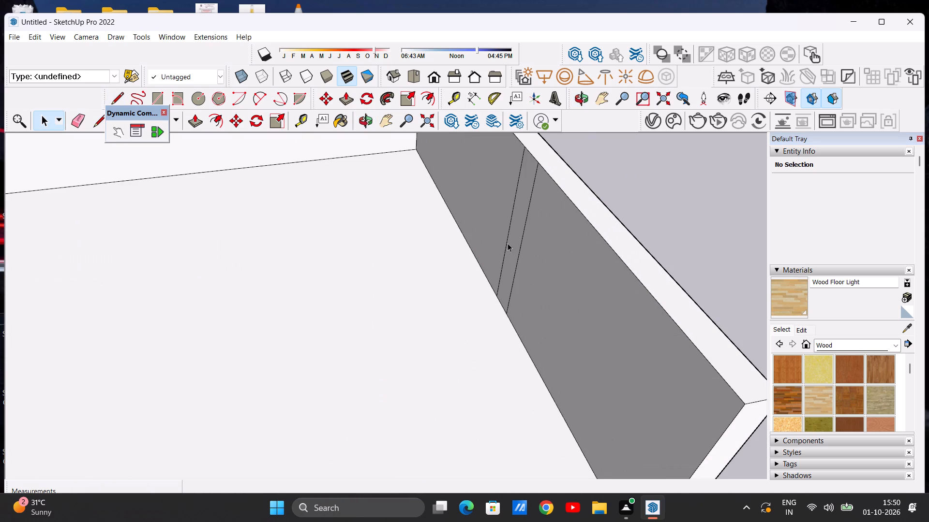
key(e)
scroll(516, 223, up, 6)
drag(503, 210, 540, 234)
scroll(473, 260, down, 2)
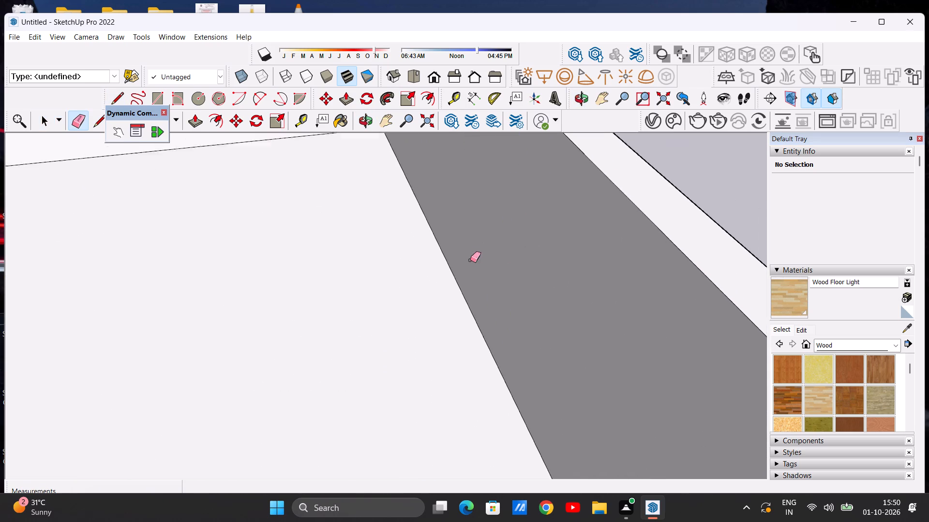
Erase the two leftover vertical lines on the inner face of the opposite roof wall, behind the tall front wall.
scroll(470, 260, down, 14)
middle_drag(449, 245, 205, 265)
scroll(292, 192, up, 6)
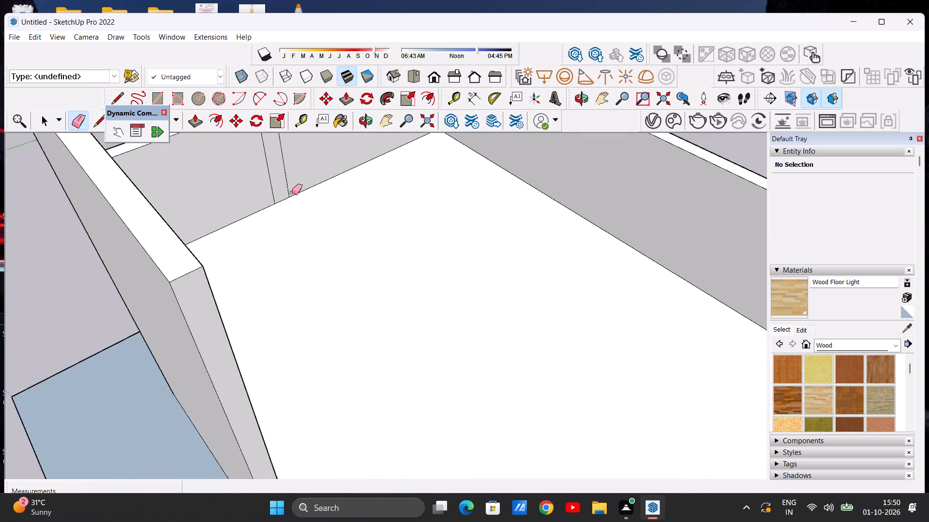
scroll(292, 192, up, 2)
drag(272, 176, 307, 174)
click(268, 177)
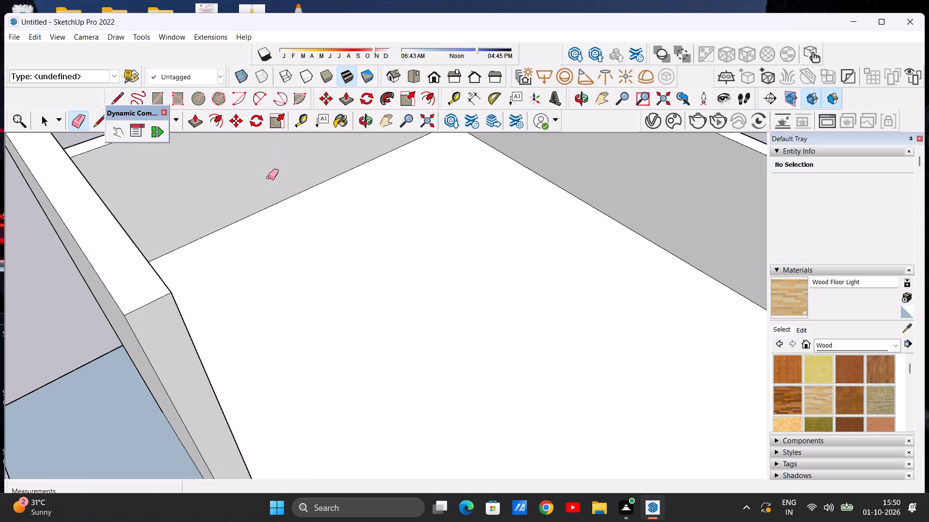
key(space)
Examine the whole house and the porch with its door and window from several angles.
scroll(374, 239, down, 13)
middle_drag(383, 294, 409, 265)
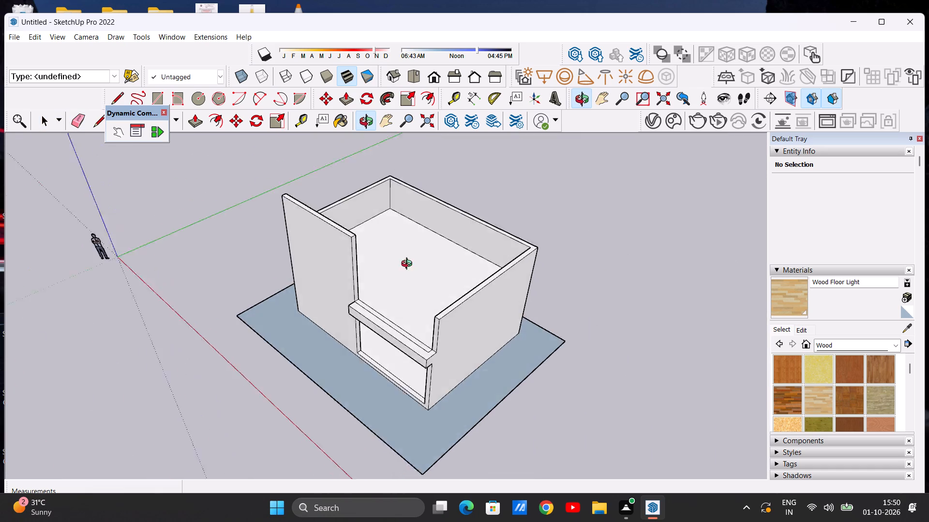
middle_drag(409, 265, 518, 174)
middle_drag(410, 270, 492, 222)
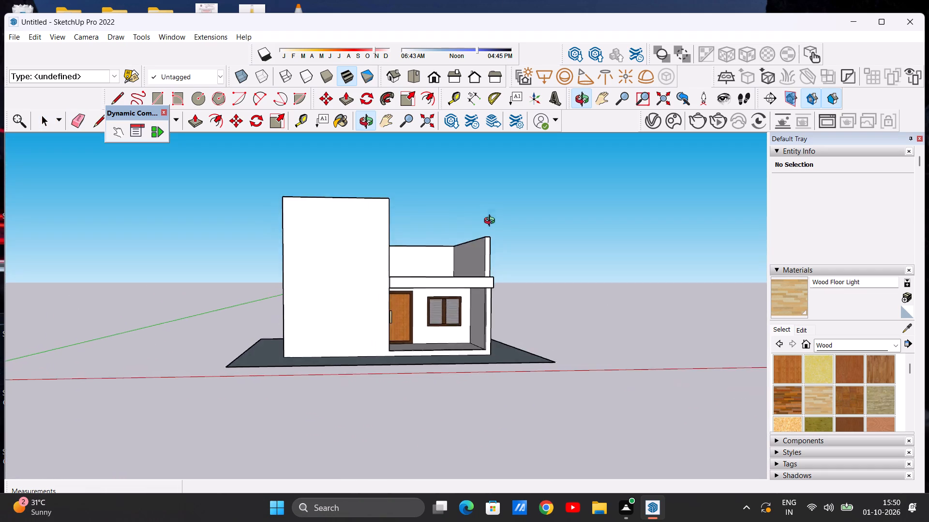
middle_drag(492, 222, 452, 209)
scroll(477, 300, up, 12)
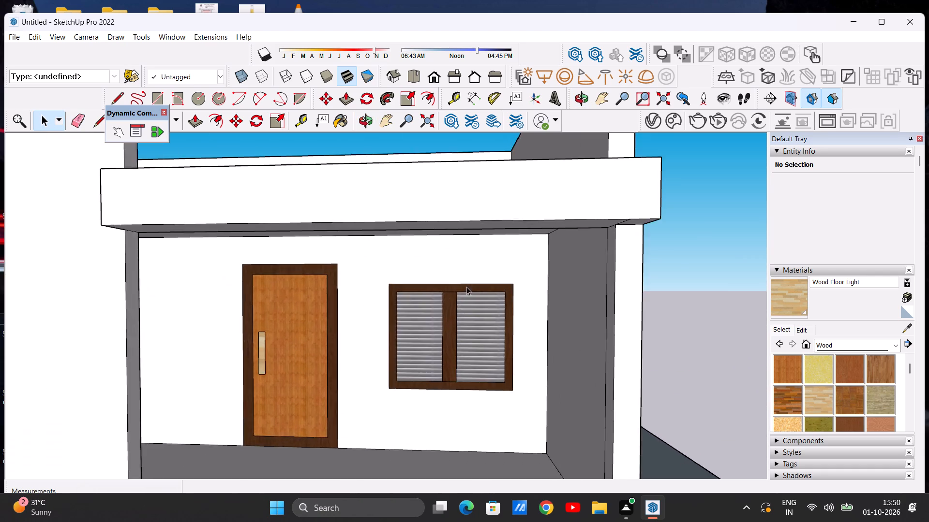
scroll(489, 280, down, 12)
scroll(422, 304, up, 9)
middle_drag(500, 290, 365, 280)
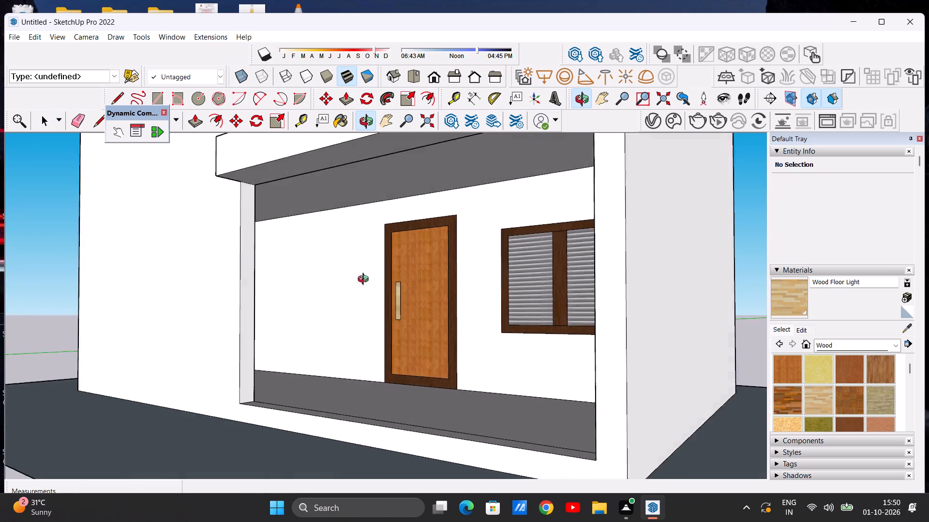
middle_drag(365, 280, 478, 288)
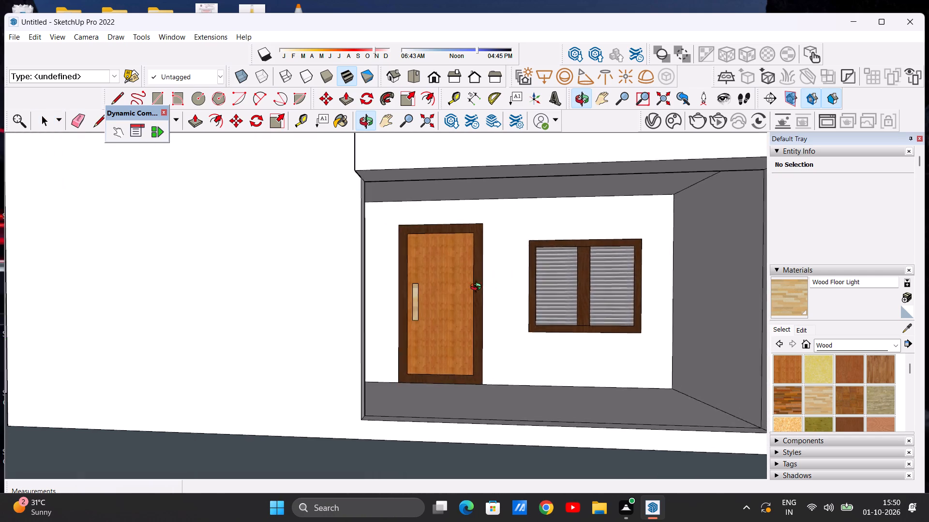
middle_drag(478, 288, 480, 294)
scroll(487, 312, down, 12)
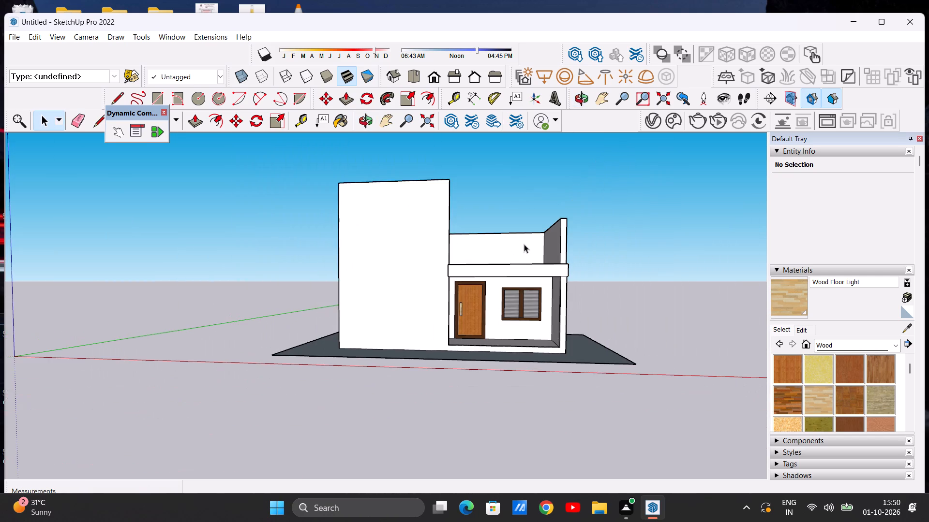
Draw a line about 9" long from the strip's inner corner across the porch-side wall's end to the roof slab's outer edge.
scroll(525, 241, up, 8)
middle_drag(517, 289, 524, 407)
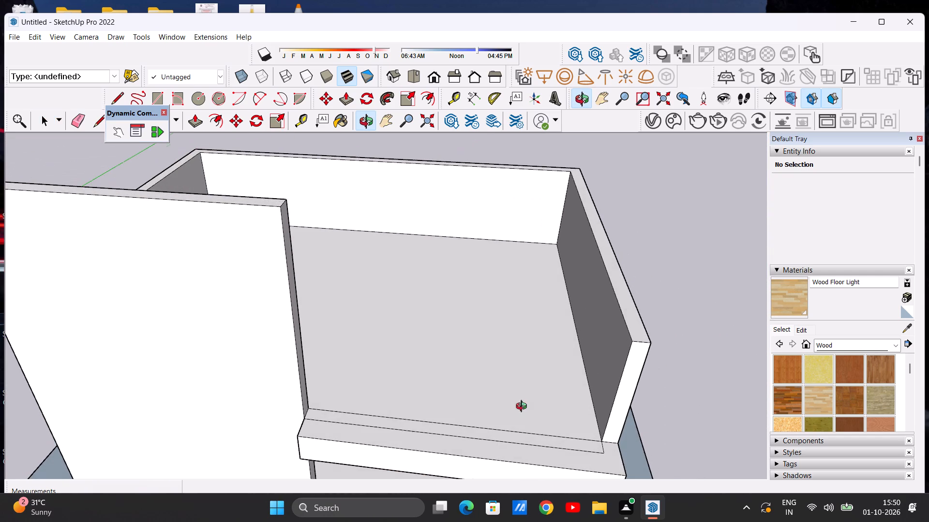
middle_drag(524, 407, 547, 410)
scroll(417, 285, down, 3)
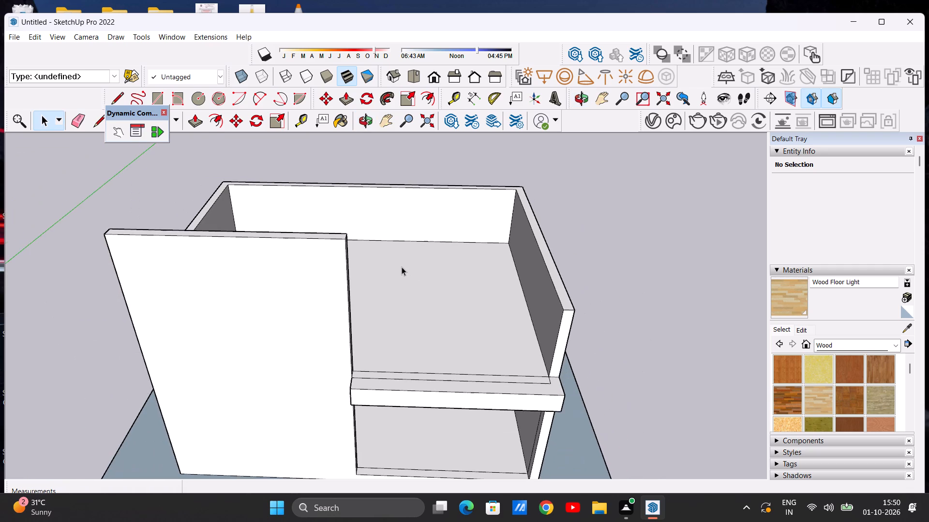
scroll(360, 261, down, 3)
scroll(463, 305, up, 5)
scroll(450, 282, down, 3)
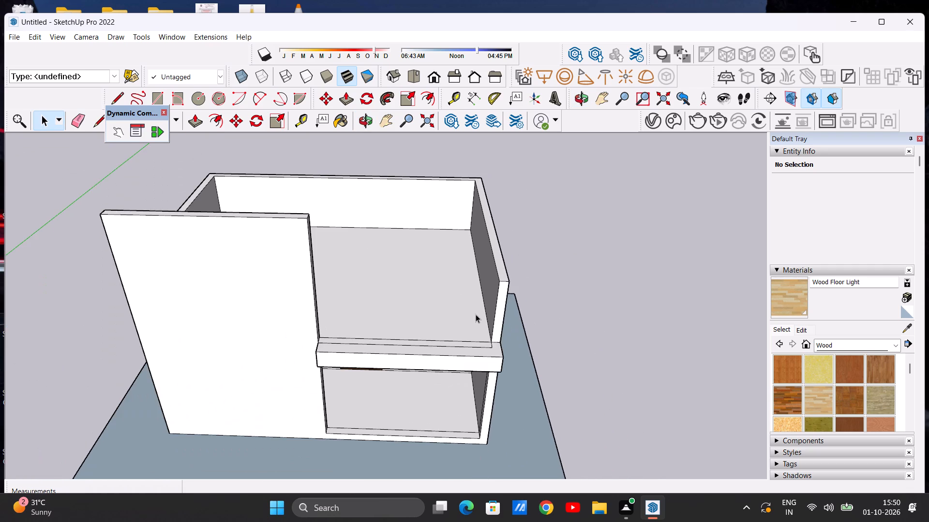
middle_drag(476, 314, 406, 336)
scroll(435, 369, up, 4)
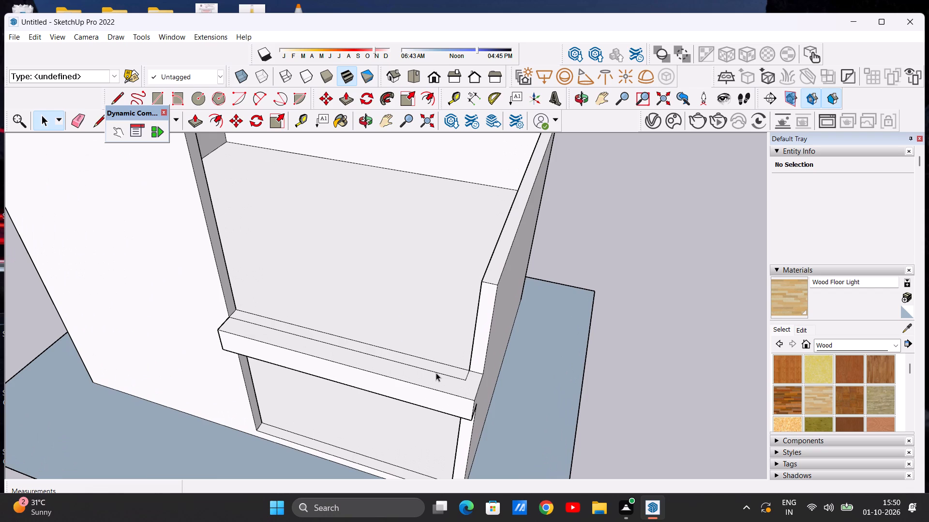
scroll(459, 352, down, 3)
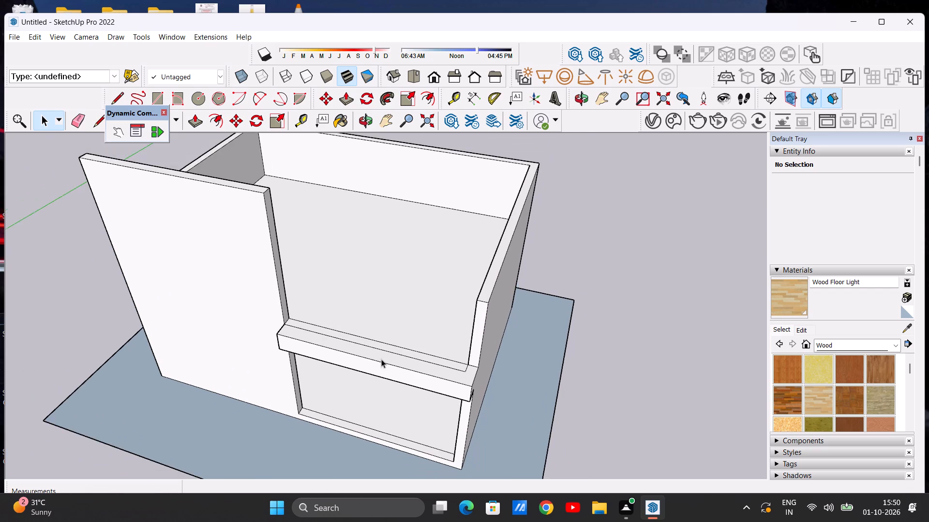
scroll(381, 359, up, 5)
scroll(436, 323, down, 4)
scroll(450, 336, up, 5)
scroll(465, 306, down, 6)
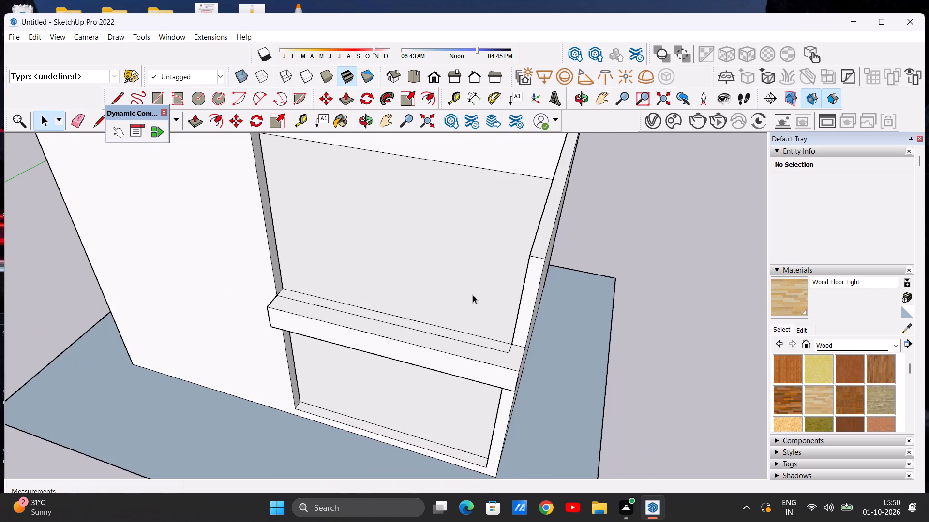
middle_drag(465, 313, 465, 336)
scroll(471, 350, up, 7)
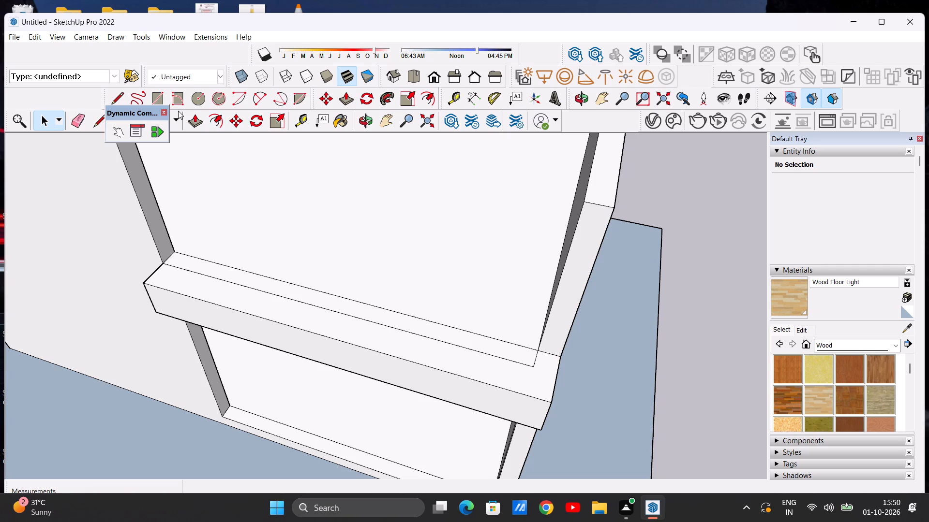
key(l)
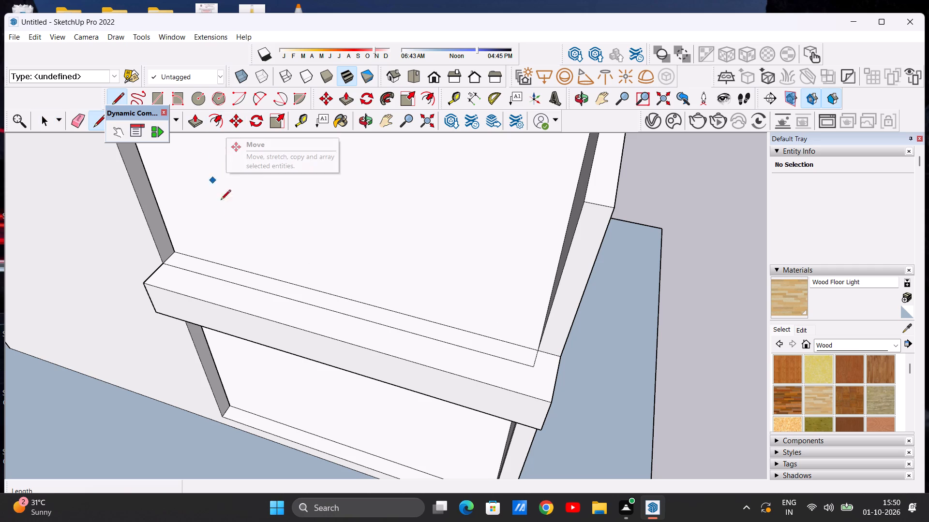
scroll(534, 375, up, 13)
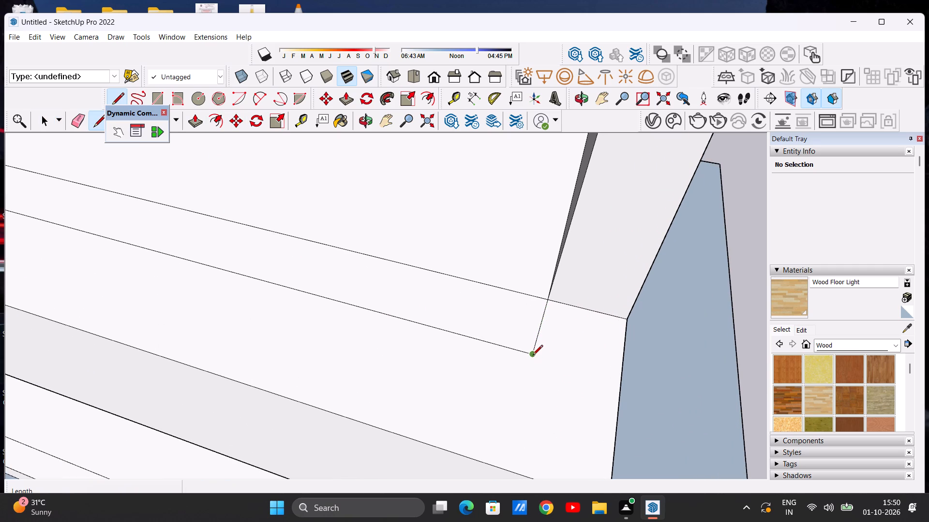
click(533, 357)
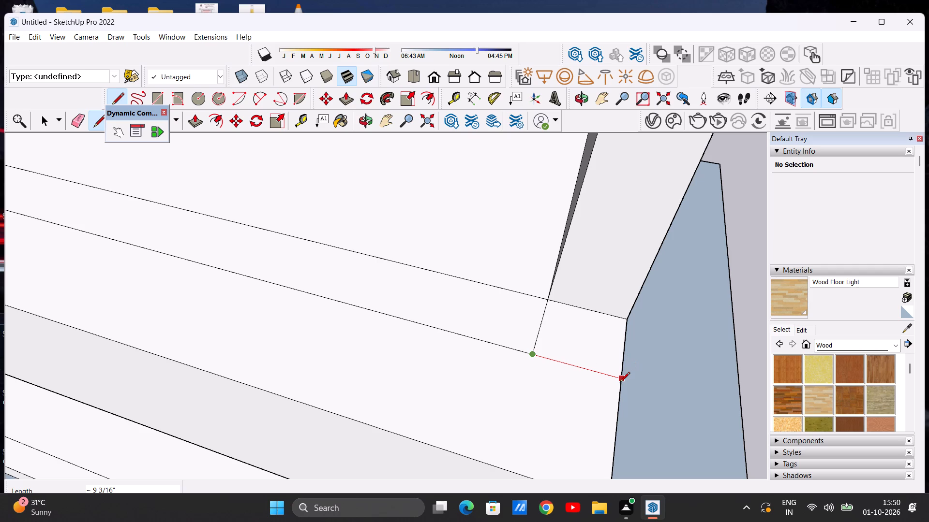
click(620, 383)
key(space)
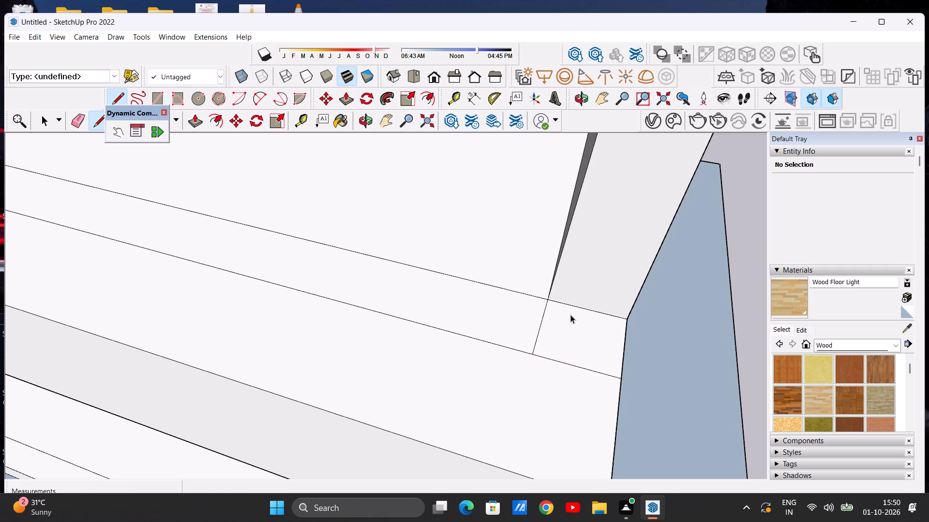
Push/Pull the small corner square at the strip's end up 6', flush with the top of the porch-side roof wall.
scroll(570, 315, down, 20)
middle_drag(570, 352, 582, 320)
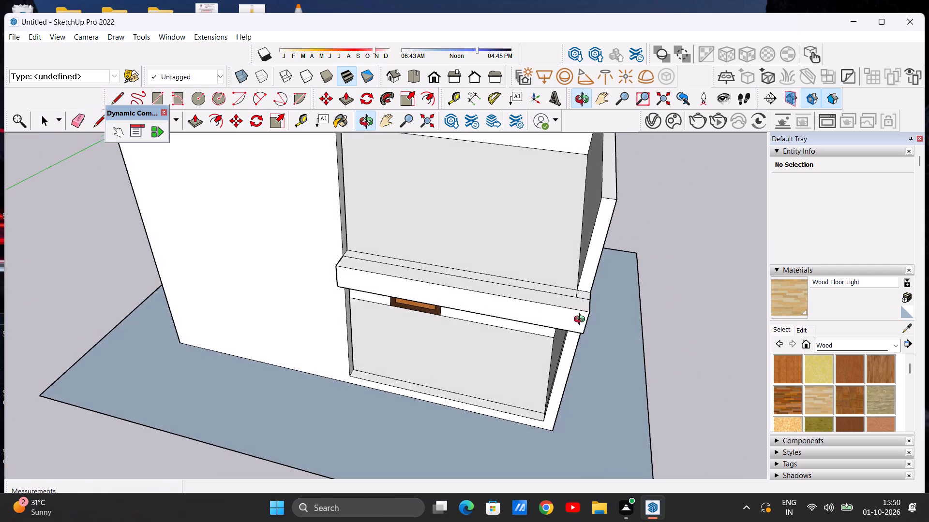
middle_drag(582, 320, 582, 318)
scroll(570, 320, down, 6)
middle_drag(592, 299, 464, 304)
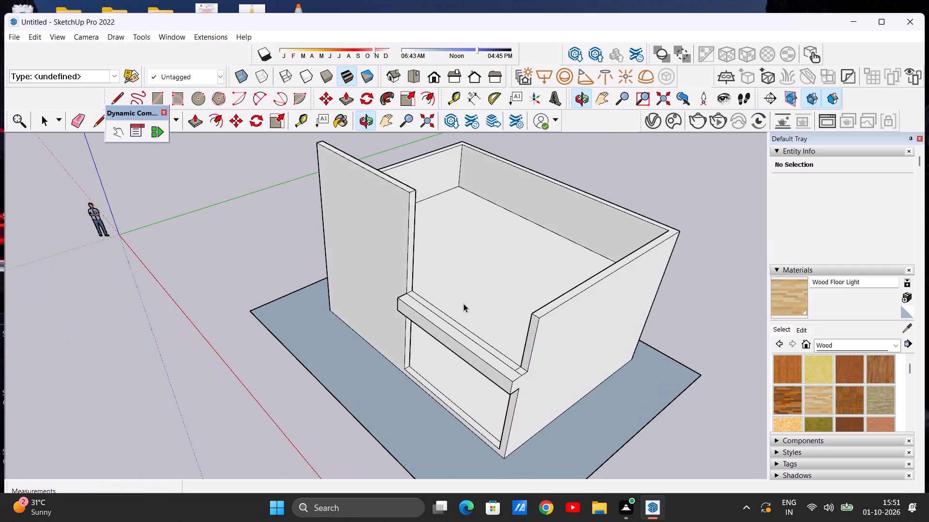
key(p)
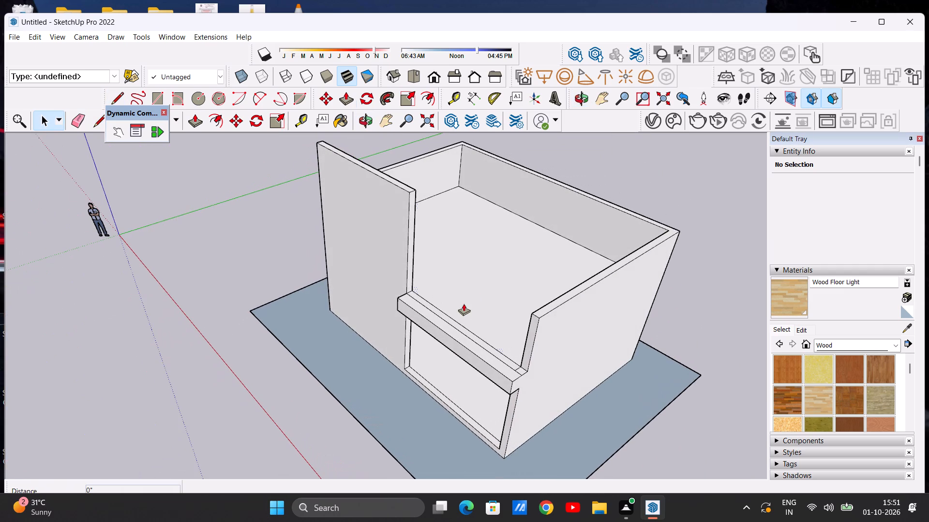
middle_drag(483, 355, 481, 398)
scroll(518, 391, up, 9)
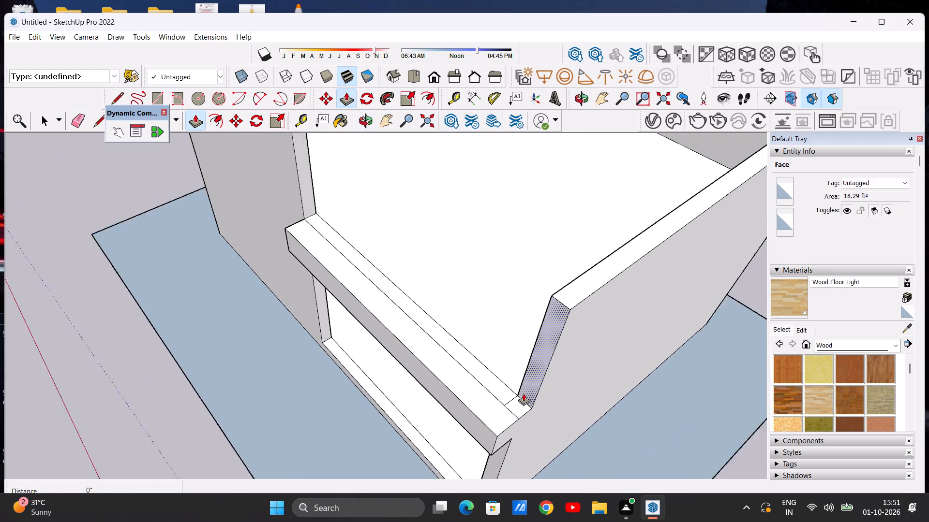
scroll(524, 393, up, 3)
click(519, 407)
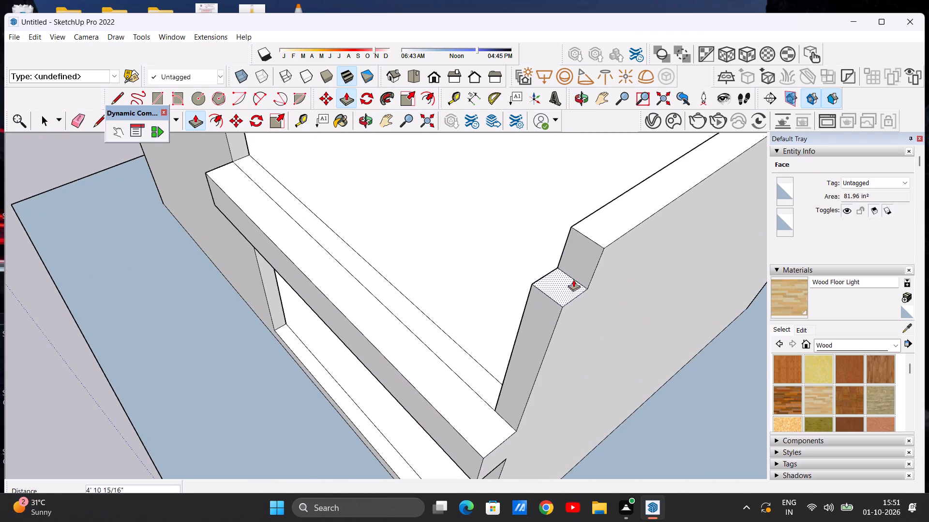
click(609, 246)
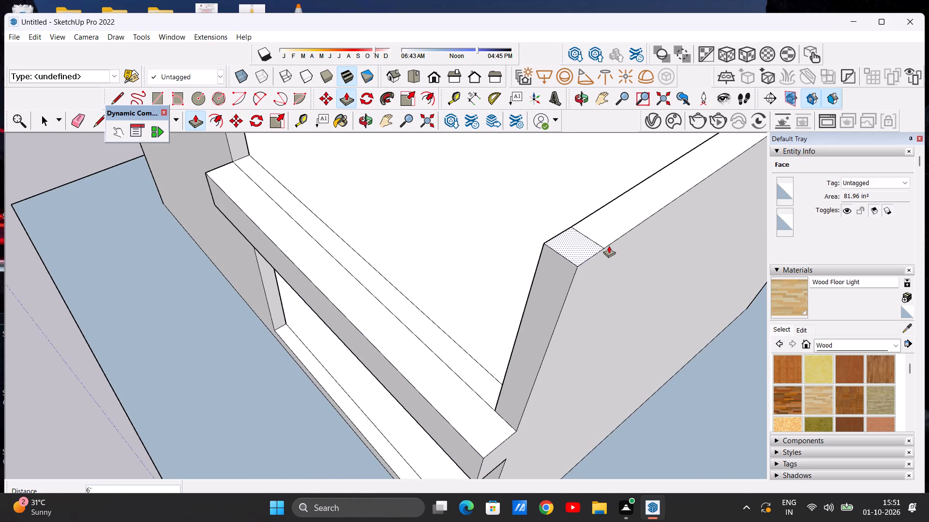
key(space)
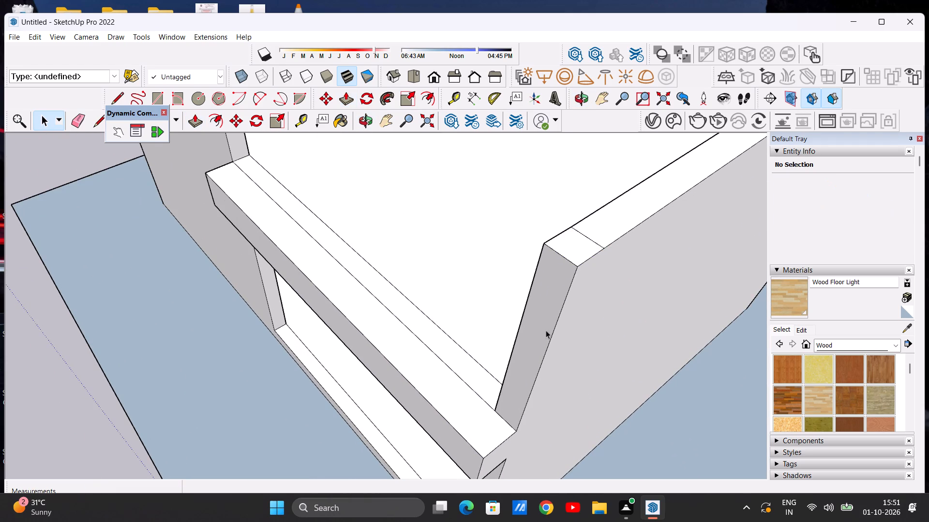
Push/Pull the long strip above the porch roof up about 4' 11" to form the front parapet wall.
scroll(540, 328, down, 14)
middle_drag(483, 308, 646, 274)
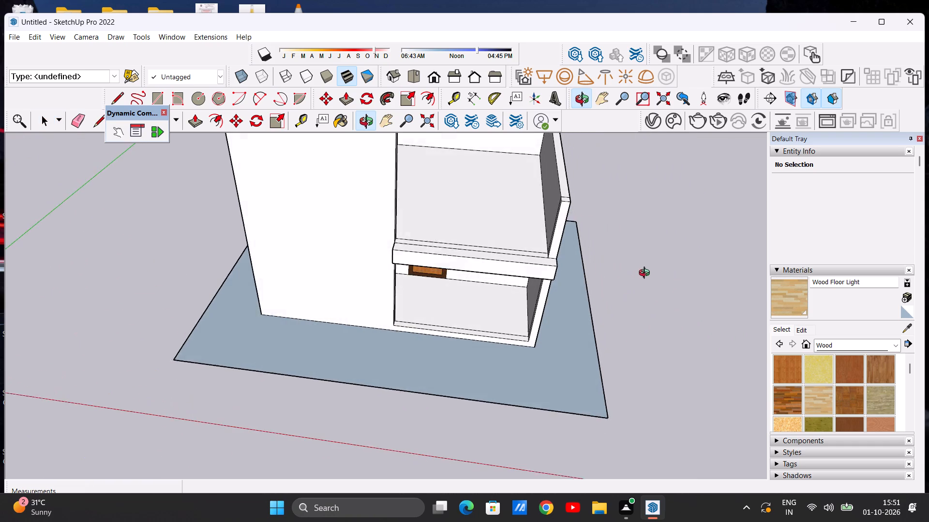
middle_drag(646, 274, 648, 273)
scroll(525, 274, down, 3)
scroll(530, 257, up, 11)
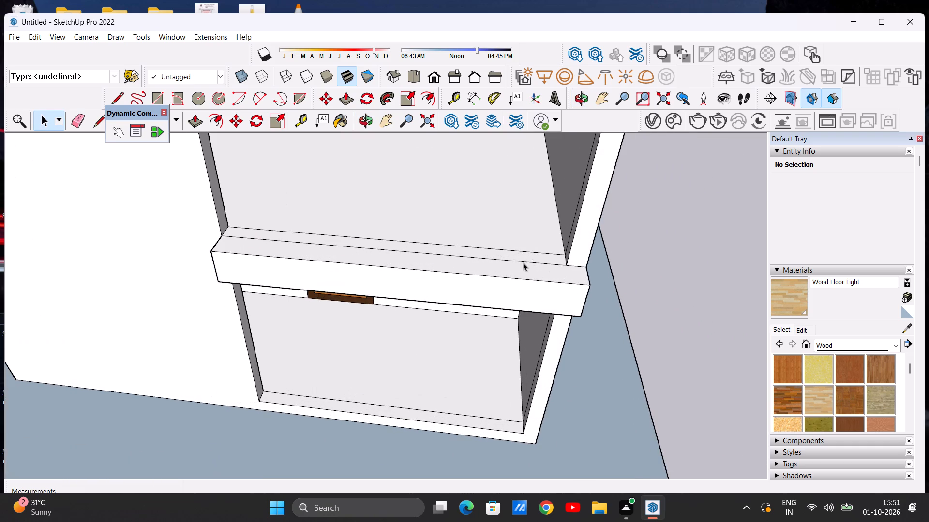
middle_drag(523, 264, 535, 292)
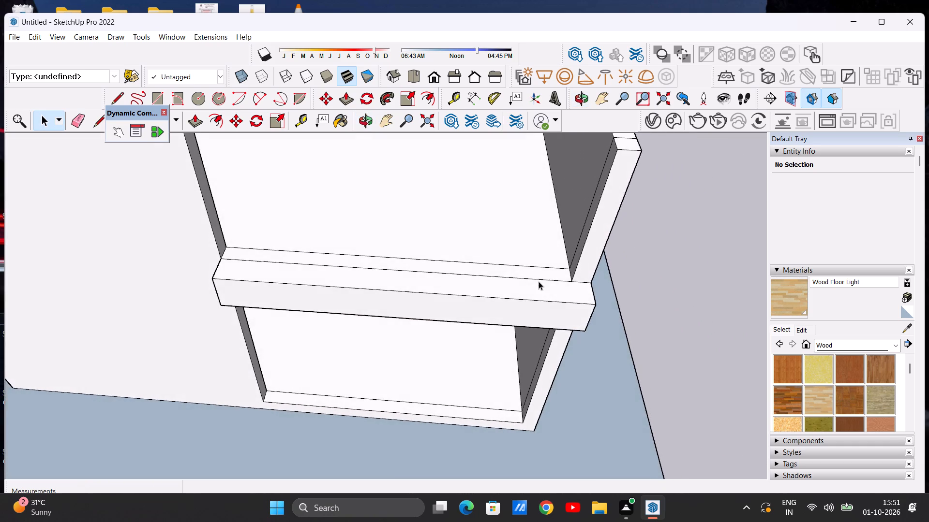
scroll(544, 268, up, 4)
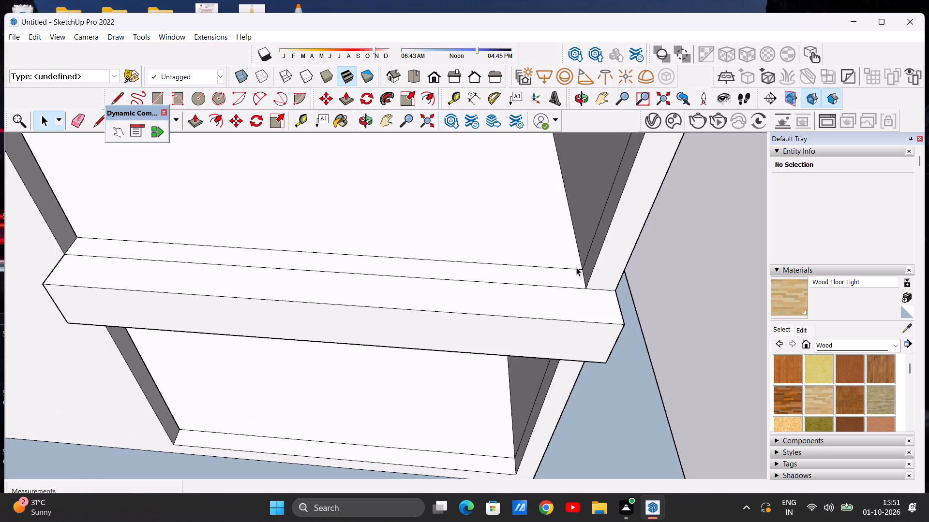
scroll(568, 270, up, 2)
middle_drag(523, 287, 530, 307)
scroll(535, 304, down, 9)
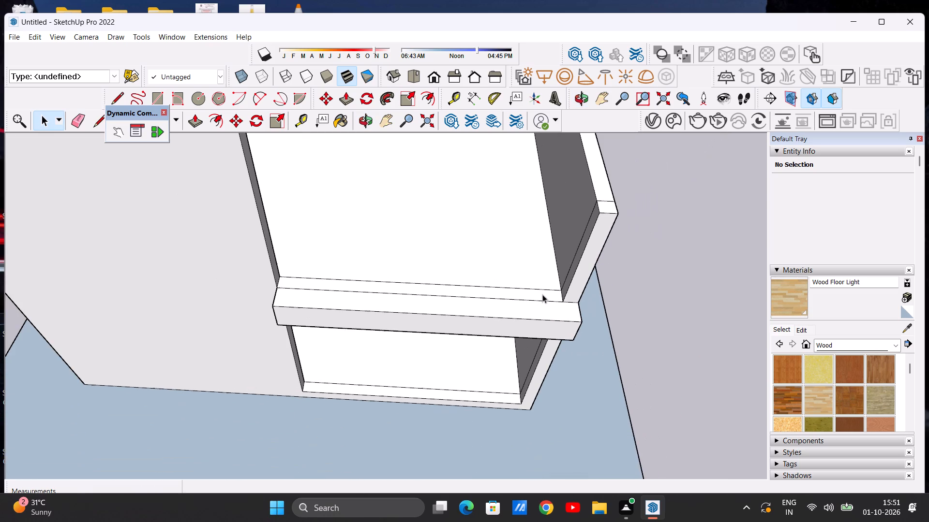
scroll(542, 294, down, 2)
scroll(546, 290, up, 2)
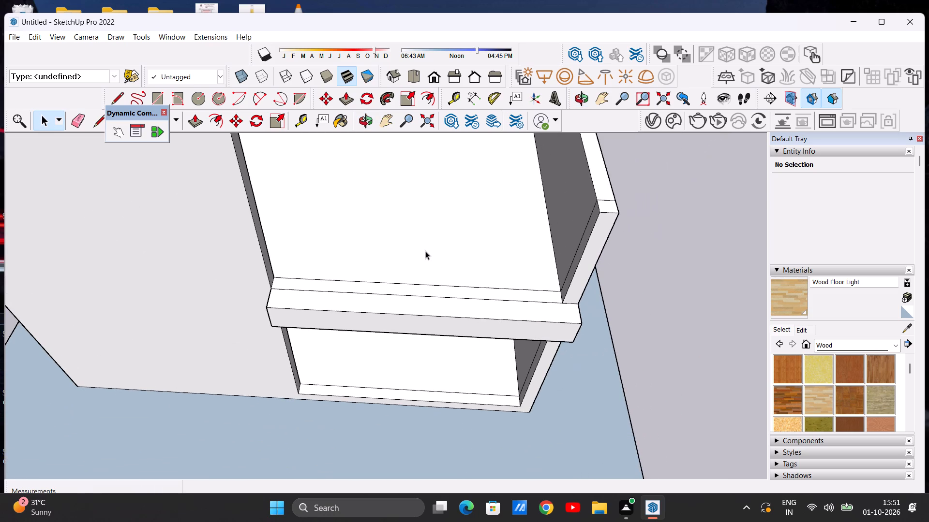
key(p)
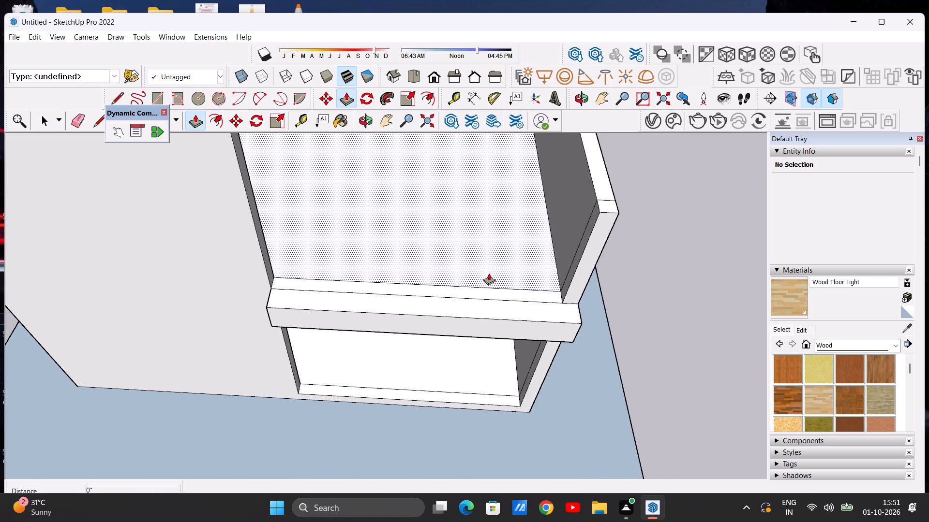
click(554, 292)
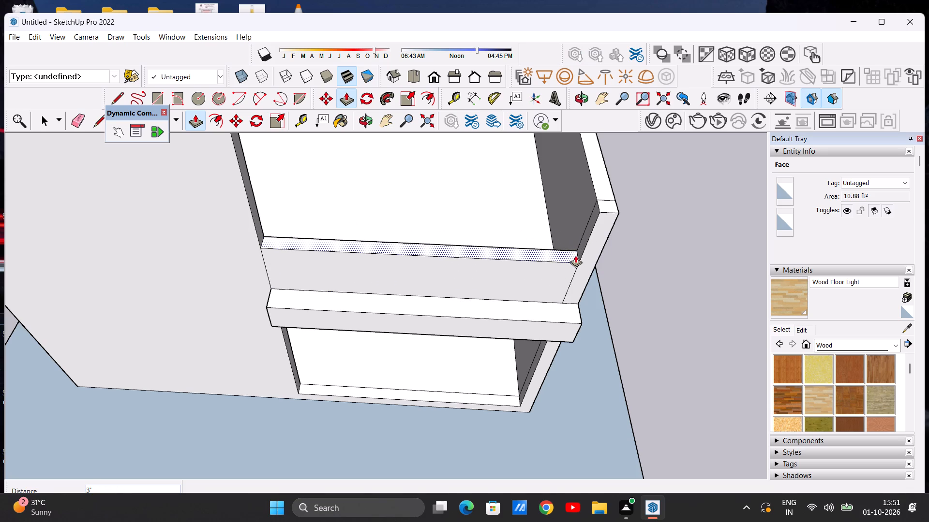
middle_drag(575, 255, 578, 154)
scroll(494, 196, down, 5)
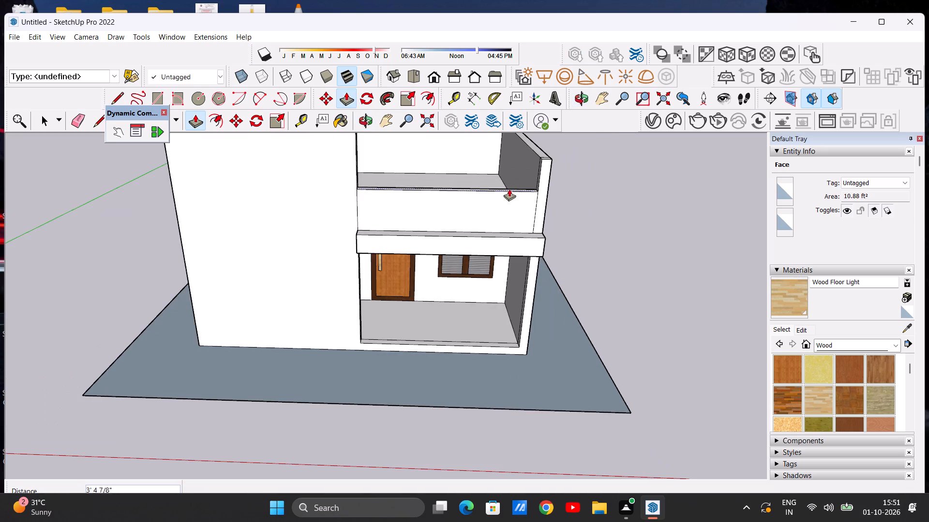
scroll(507, 191, down, 3)
middle_drag(507, 191, 485, 159)
scroll(533, 166, up, 5)
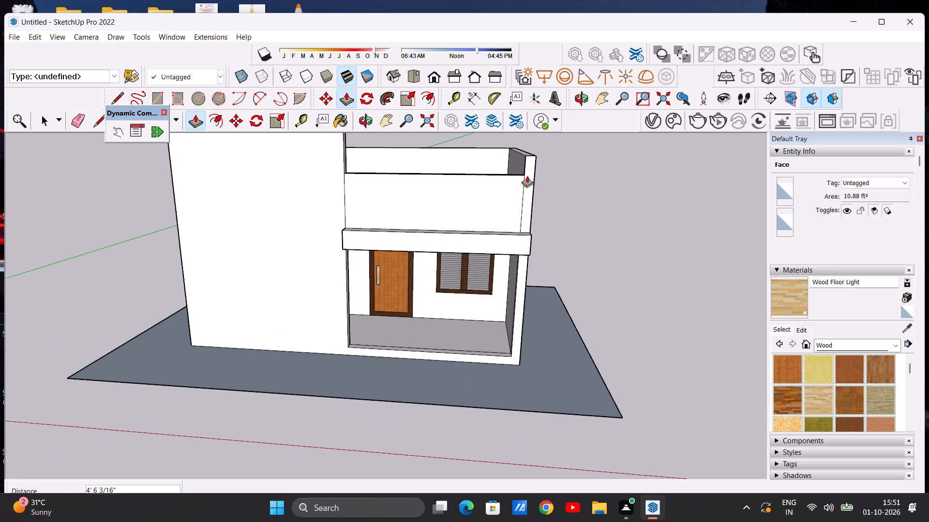
scroll(527, 175, up, 6)
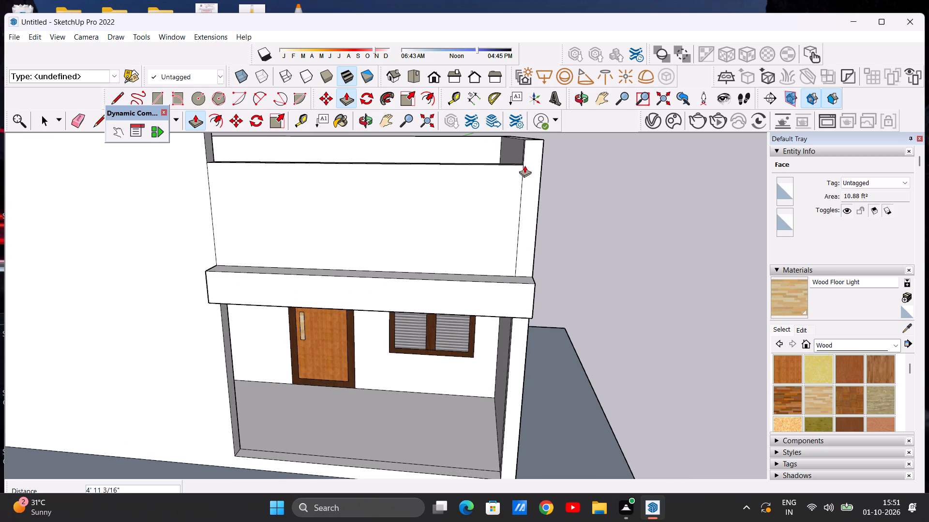
click(524, 165)
key(space)
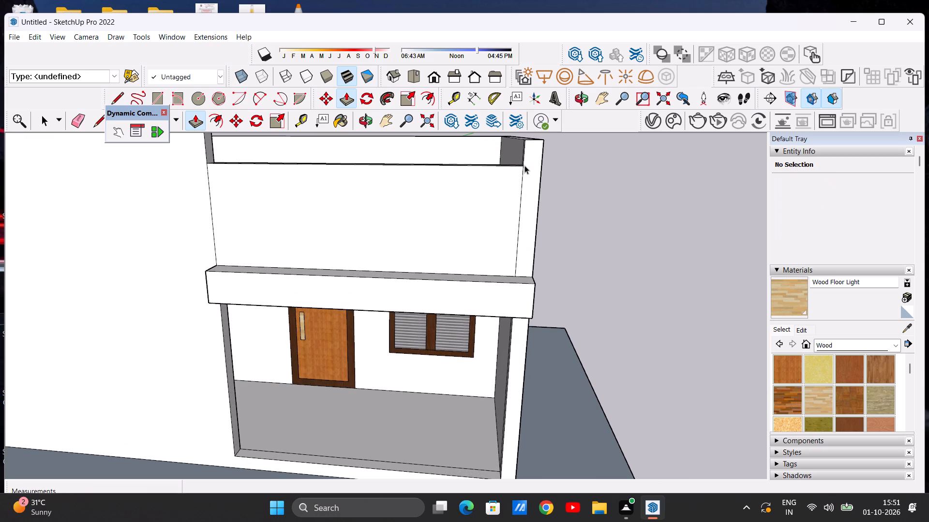
Examine the front elevation and the corner where the front parapet meets the porch-side roof wall.
scroll(382, 281, down, 6)
scroll(436, 279, down, 5)
middle_drag(417, 269, 419, 243)
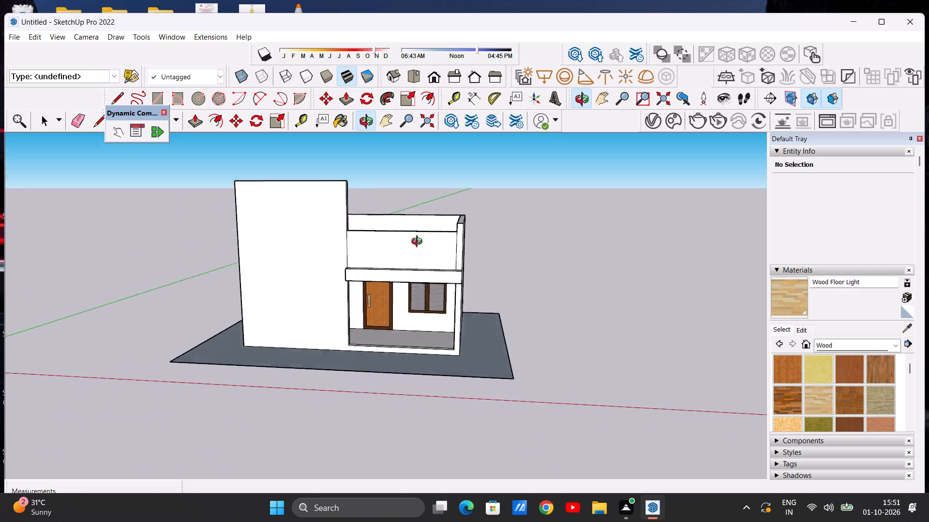
middle_drag(419, 243, 428, 213)
scroll(393, 234, up, 6)
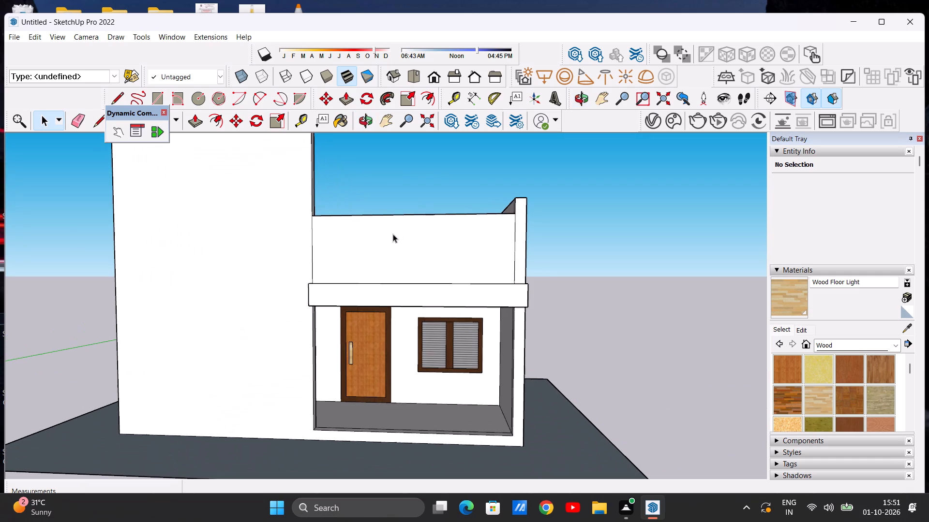
scroll(442, 237, down, 4)
middle_drag(464, 235, 468, 267)
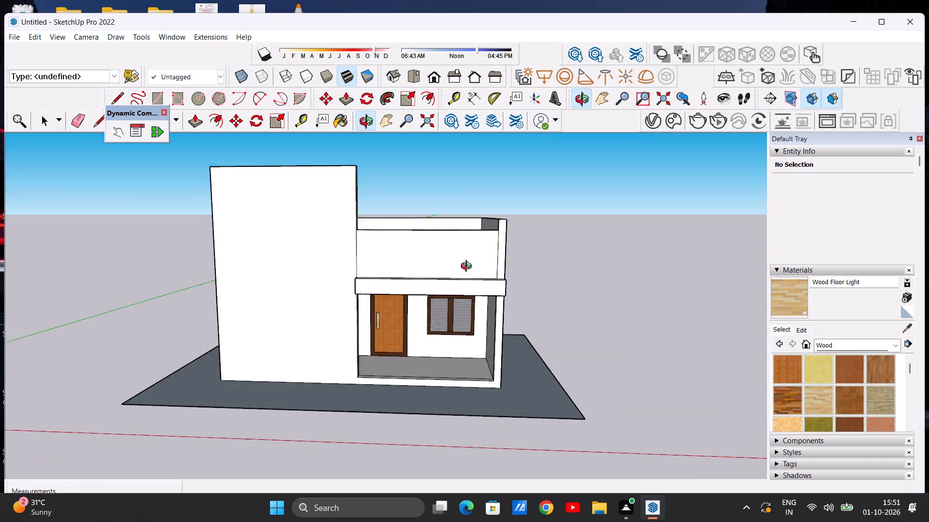
middle_drag(468, 267, 512, 346)
scroll(512, 251, up, 6)
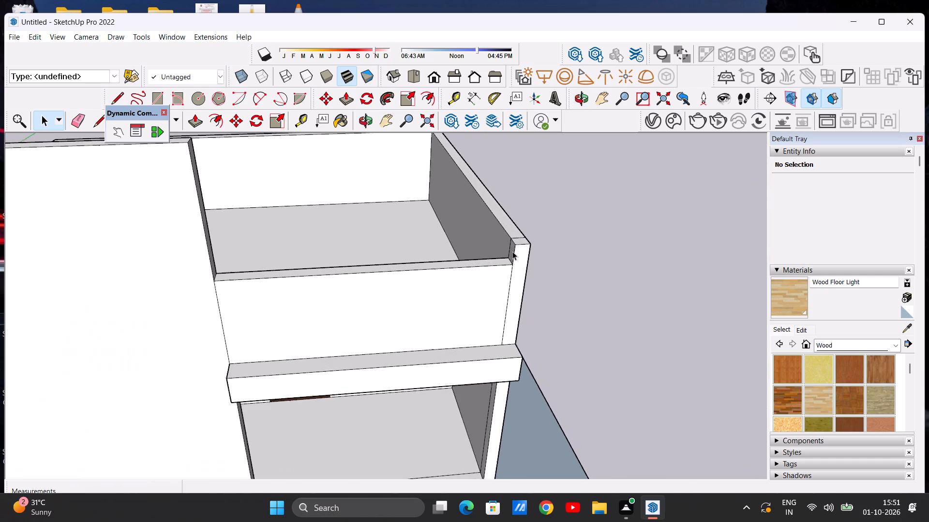
scroll(512, 251, up, 5)
middle_drag(512, 246, 554, 279)
middle_drag(554, 279, 538, 291)
scroll(539, 287, up, 7)
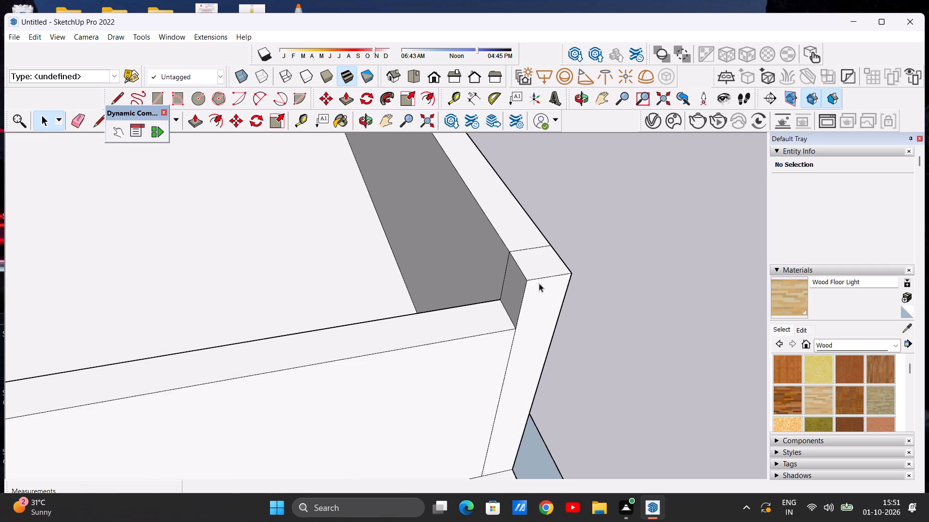
Push/Pull the small top square at the porch-side wall's front corner up about 2 7/16" to start a cap.
scroll(542, 290, up, 4)
middle_drag(539, 301, 489, 219)
scroll(511, 254, up, 1)
scroll(489, 219, up, 1)
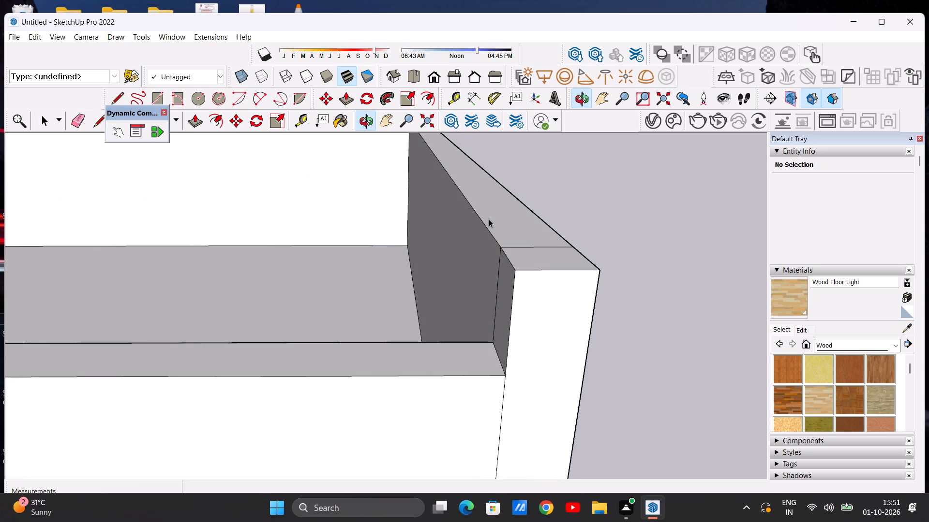
key(l)
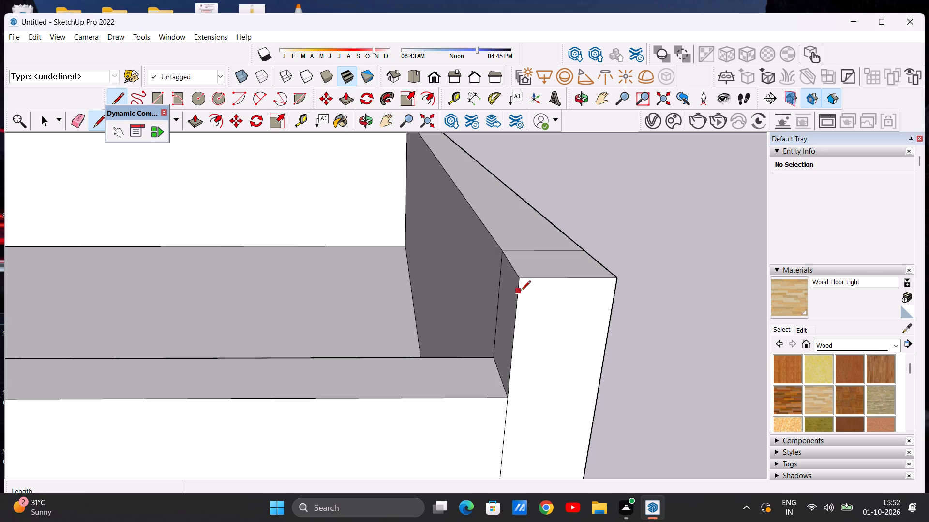
key(space)
key(p)
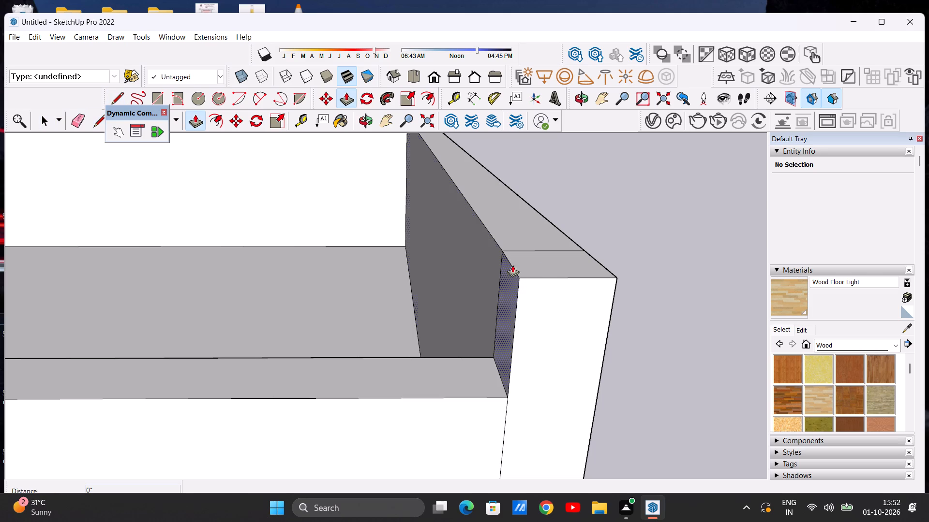
click(548, 260)
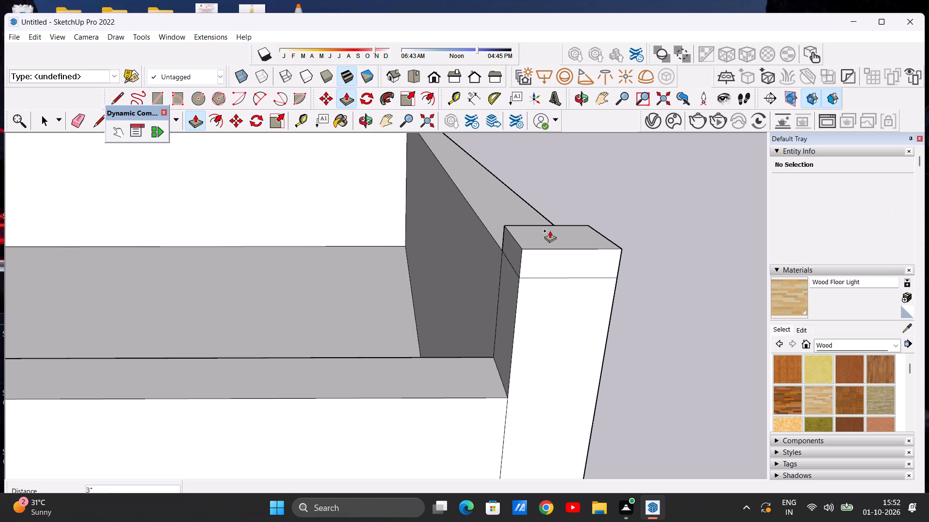
click(546, 236)
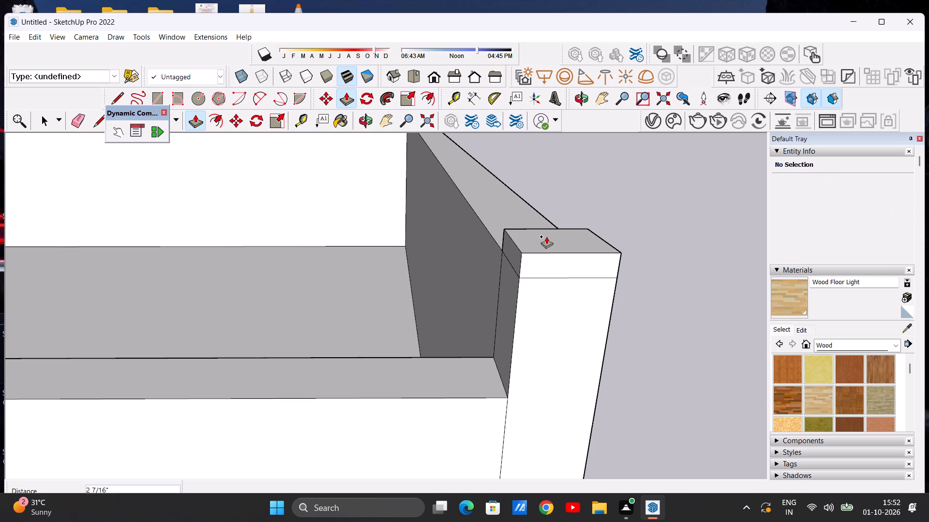
Push/Pull the front face of the corner cap outward about 7 3/16" so it overhangs the wall end.
click(551, 264)
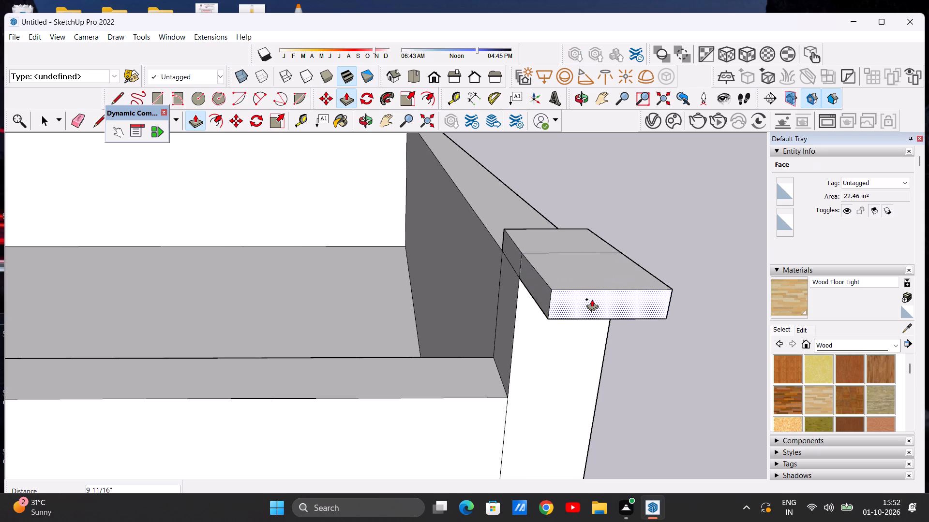
click(577, 290)
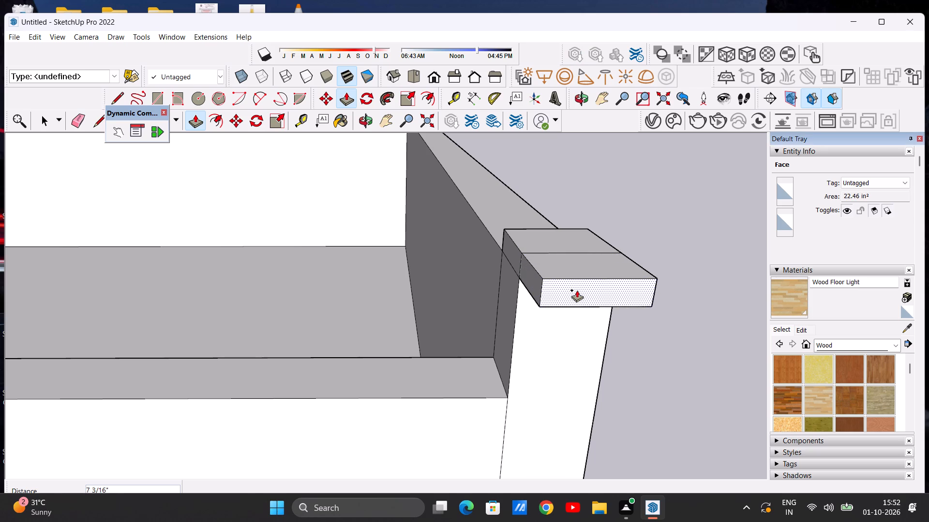
key(space)
Erase the seam line across the top of the corner cap.
text(E)
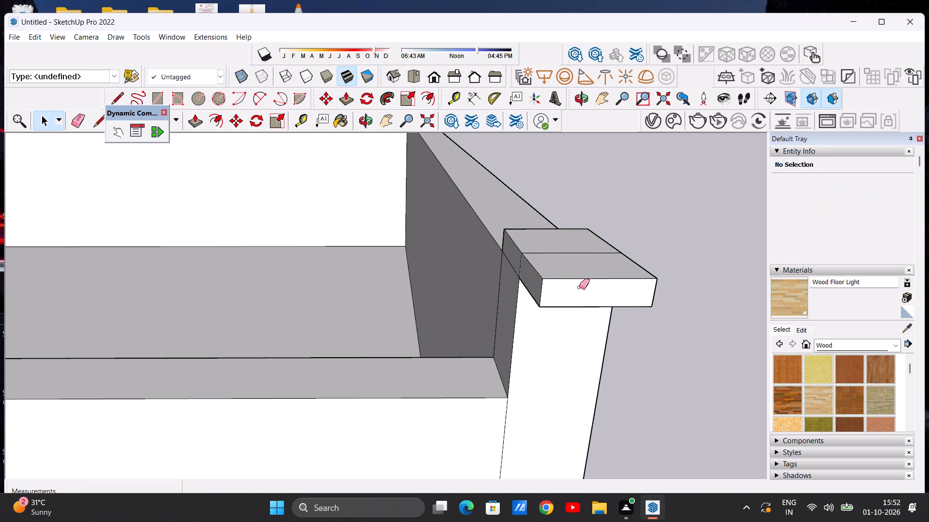
middle_drag(539, 254, 535, 343)
scroll(539, 254, down, 1)
scroll(557, 303, up, 4)
drag(554, 242, 554, 248)
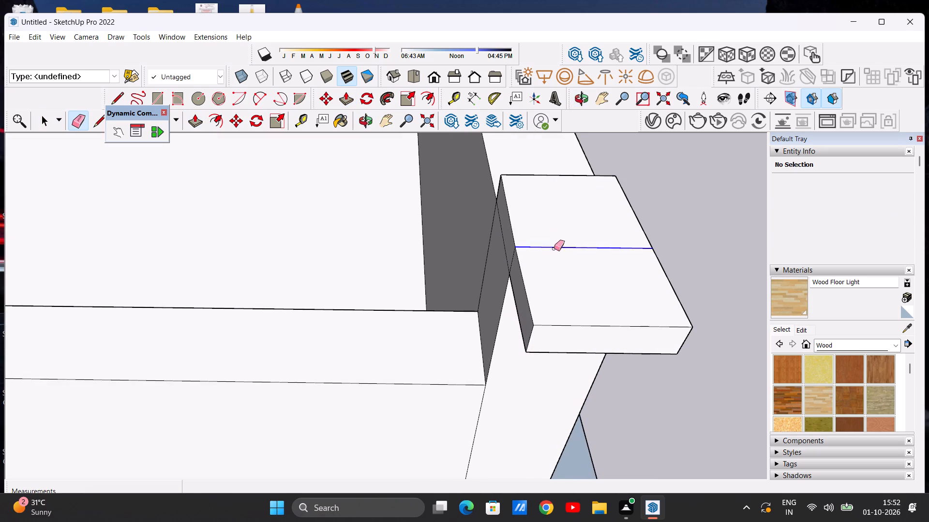
drag(554, 248, 557, 255)
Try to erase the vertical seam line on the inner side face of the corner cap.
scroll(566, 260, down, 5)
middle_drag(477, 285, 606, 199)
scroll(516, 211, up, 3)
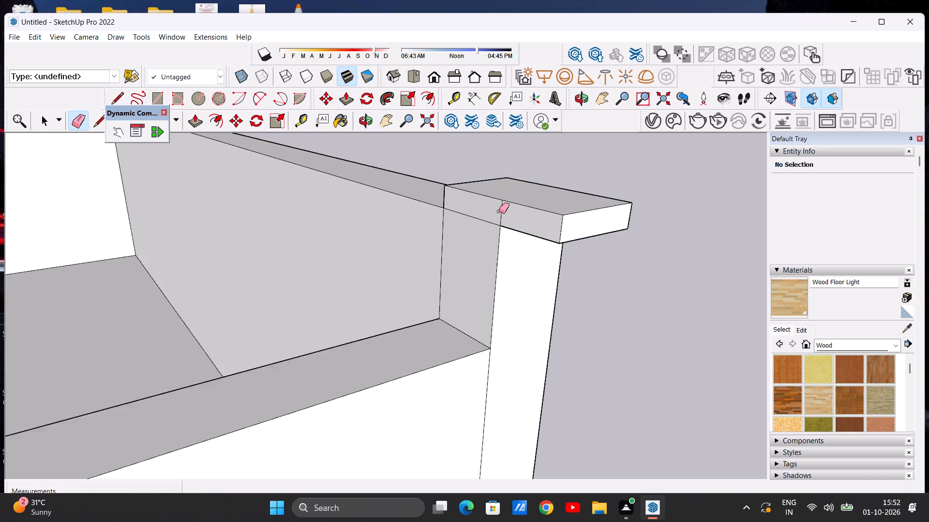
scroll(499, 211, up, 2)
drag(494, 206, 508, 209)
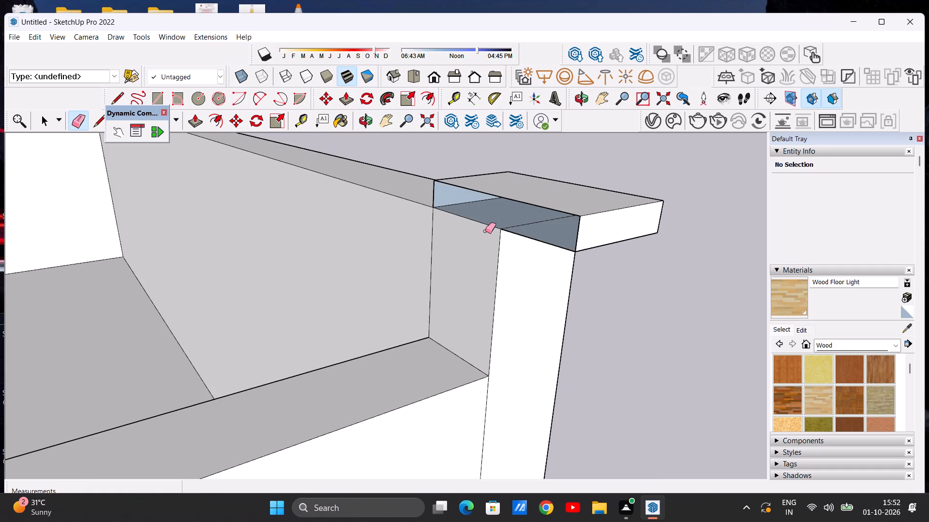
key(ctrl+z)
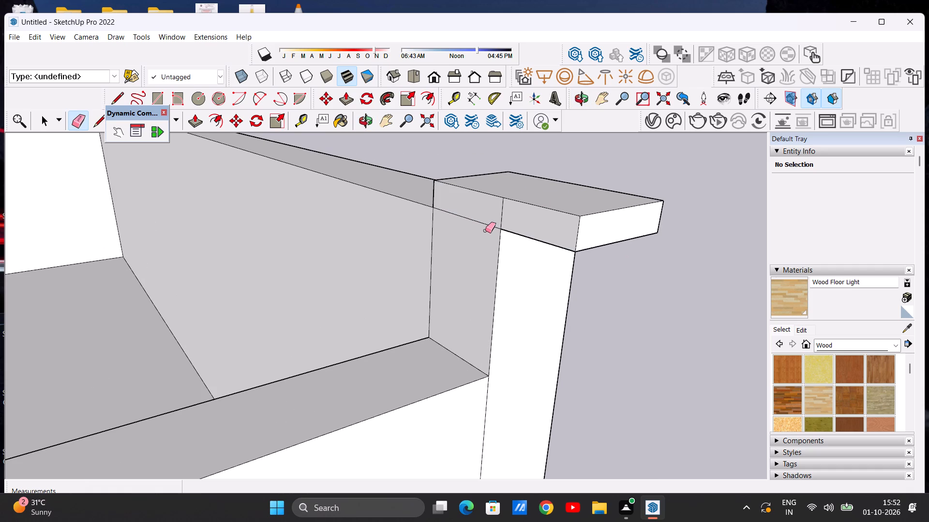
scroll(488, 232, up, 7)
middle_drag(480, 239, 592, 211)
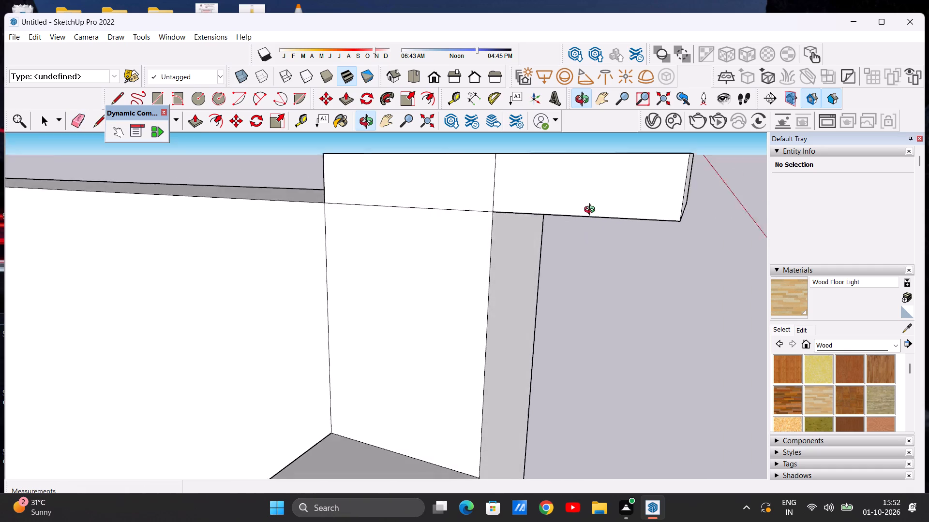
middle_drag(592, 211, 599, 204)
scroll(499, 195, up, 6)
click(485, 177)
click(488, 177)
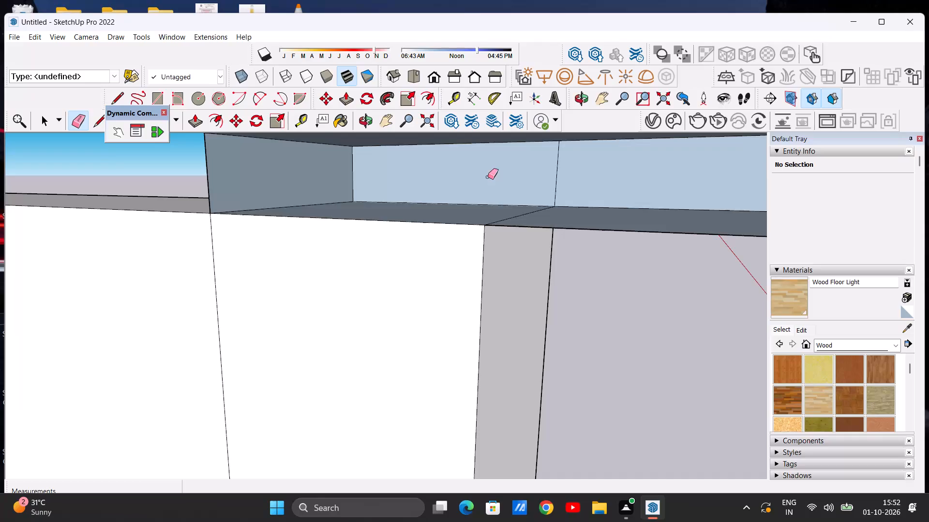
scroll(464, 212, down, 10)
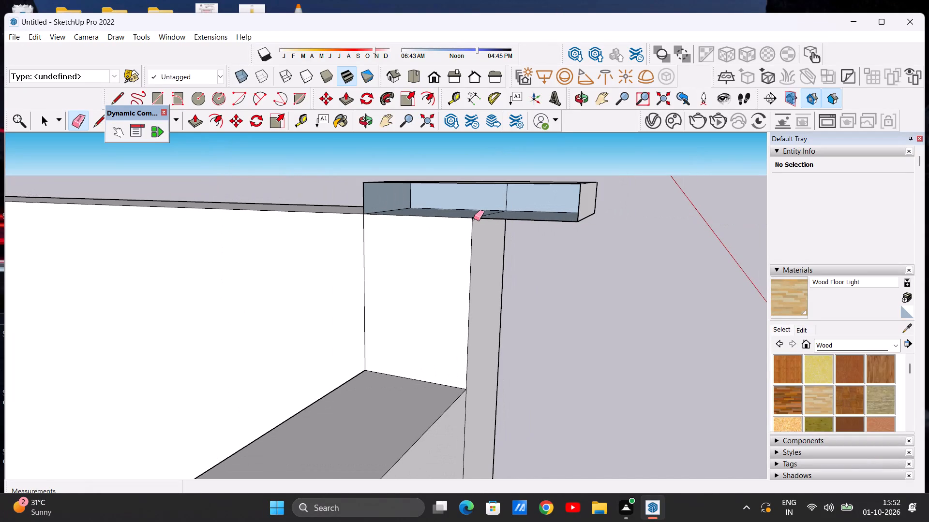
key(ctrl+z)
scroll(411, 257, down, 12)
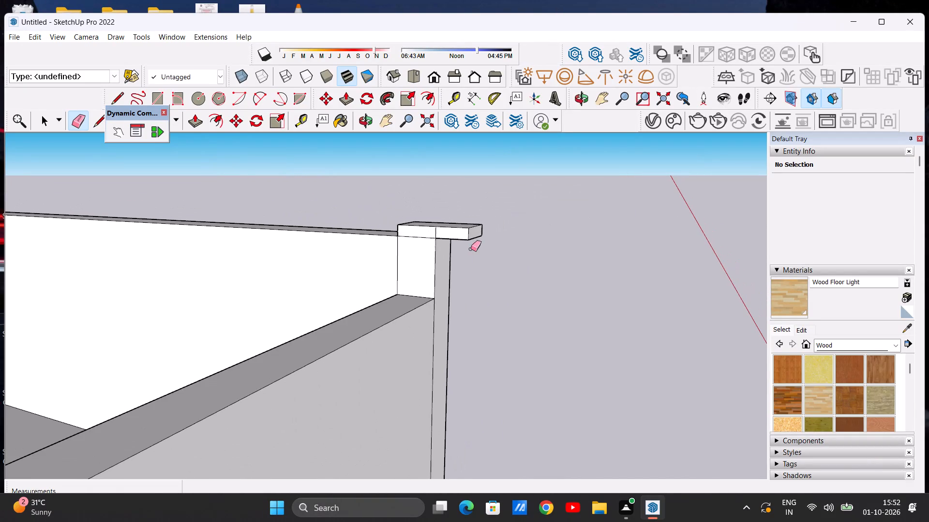
Examine the roof enclosure, the corner cap and the front elevation around the front parapet above the porch.
middle_drag(372, 256, 62, 256)
middle_drag(335, 260, 230, 260)
scroll(322, 254, down, 3)
scroll(379, 253, down, 8)
scroll(257, 255, up, 11)
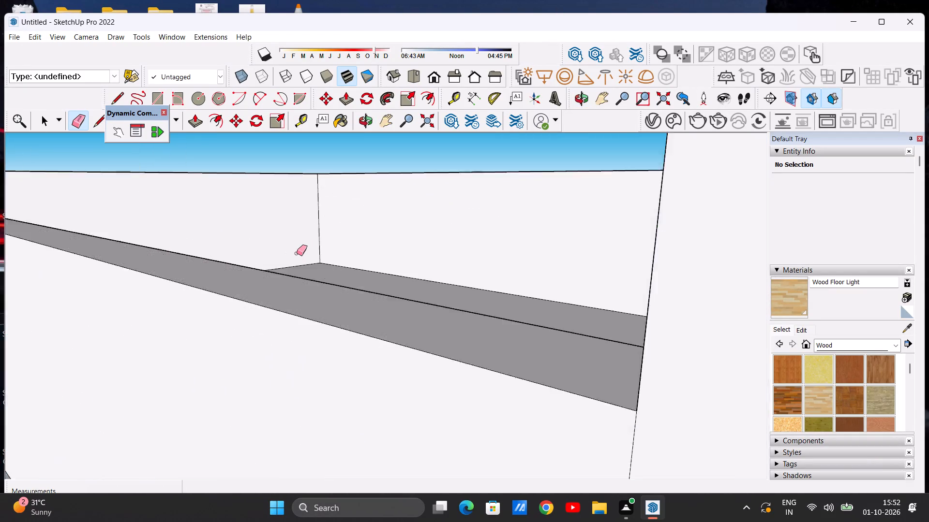
scroll(297, 253, up, 2)
scroll(287, 260, down, 10)
scroll(292, 258, up, 1)
middle_drag(292, 258, 493, 257)
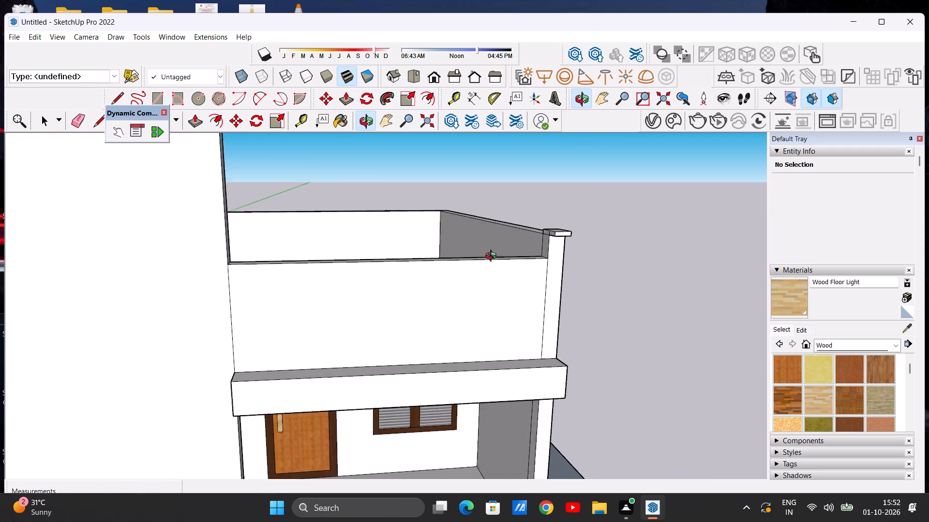
middle_drag(493, 257, 555, 257)
middle_click(592, 257)
middle_drag(596, 257, 453, 273)
middle_drag(533, 260, 545, 283)
scroll(509, 301, down, 3)
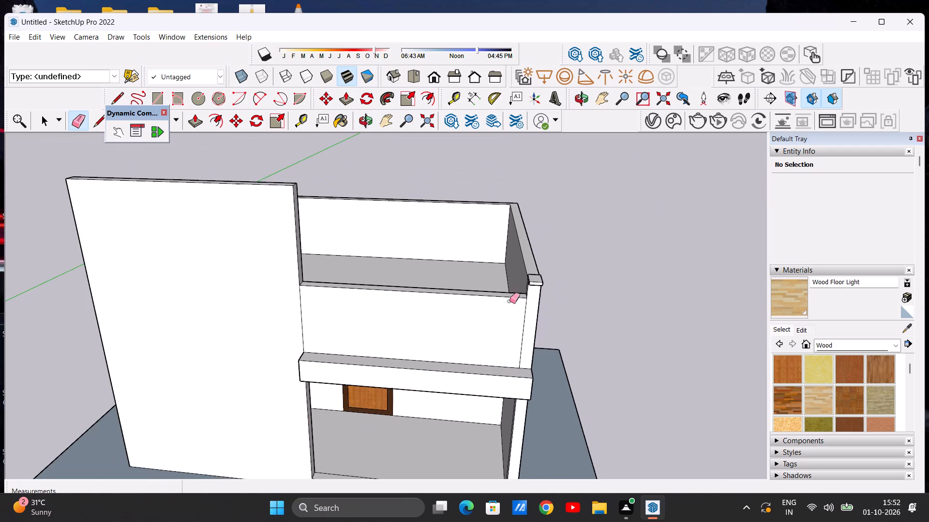
scroll(509, 301, down, 1)
middle_drag(489, 342, 503, 244)
middle_drag(503, 244, 505, 261)
scroll(532, 245, up, 3)
key(space)
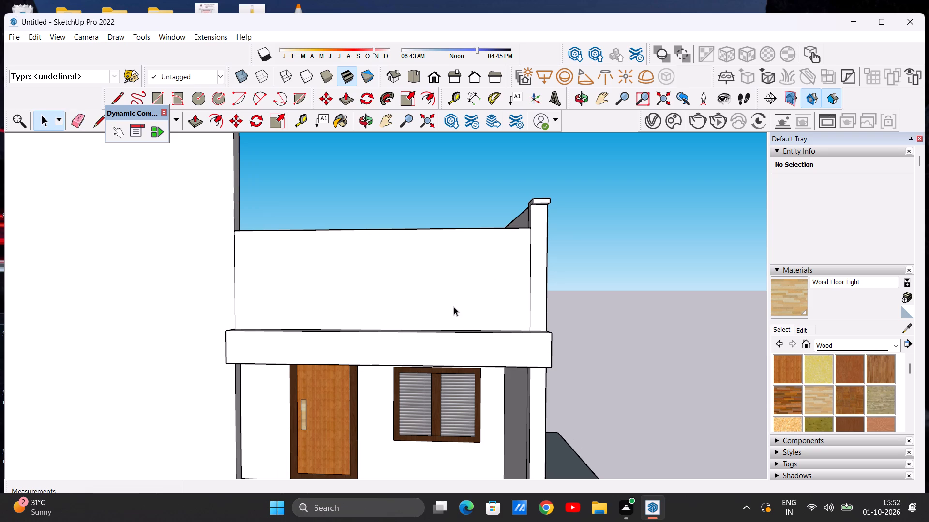
scroll(457, 297, down, 7)
scroll(365, 300, up, 3)
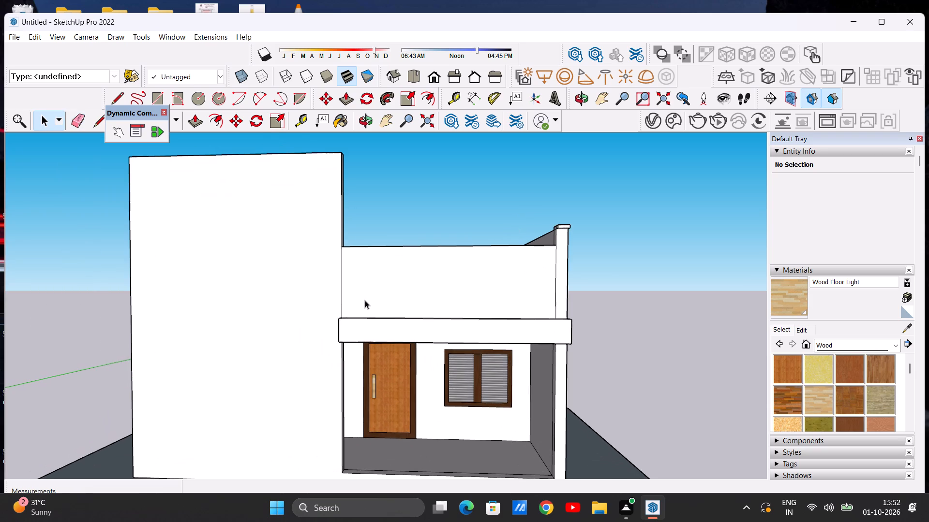
scroll(509, 288, up, 2)
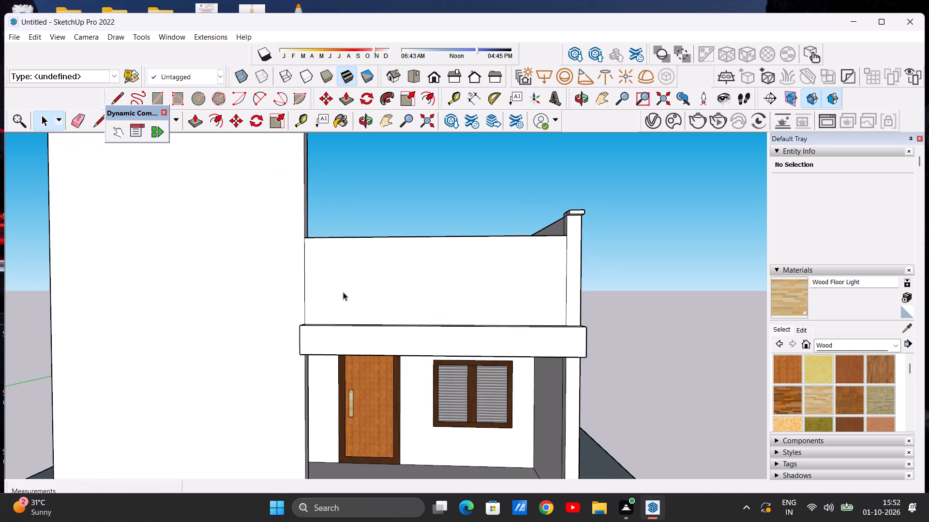
Paint the outer face of the front parapet above the porch with Translucent Glass Safety from Glass and Mirrors.
click(895, 347)
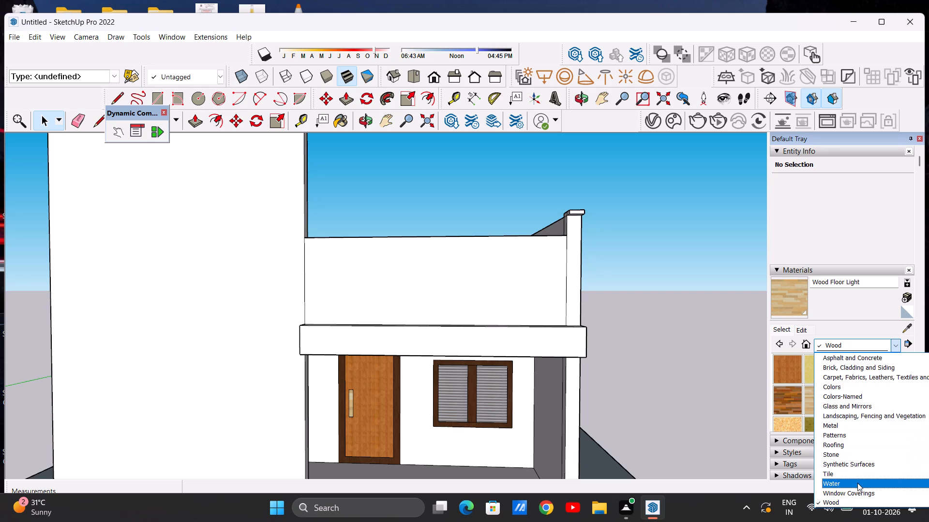
click(847, 403)
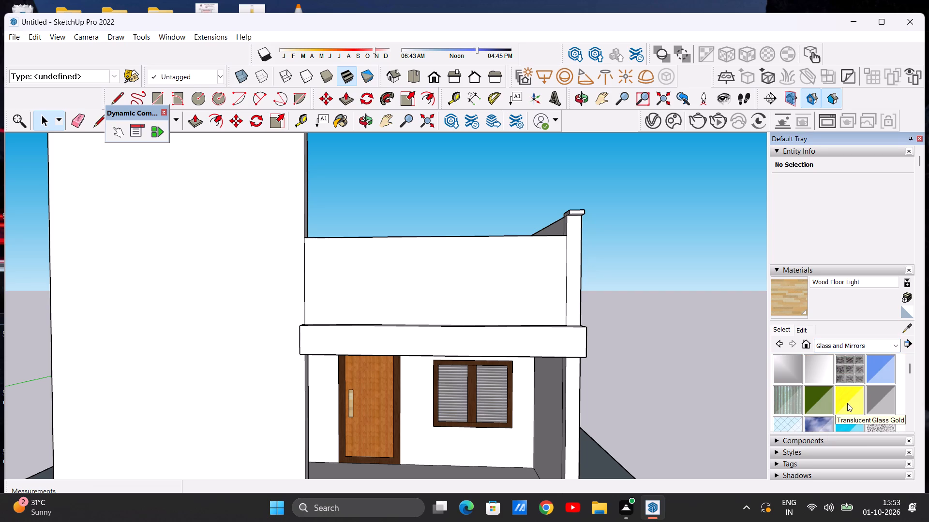
scroll(800, 390, down, 1)
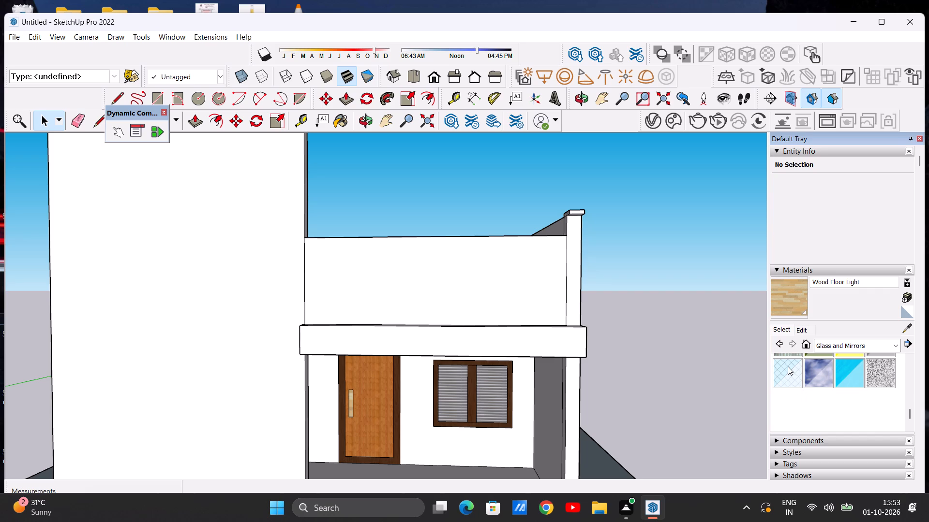
click(788, 366)
scroll(396, 266, up, 6)
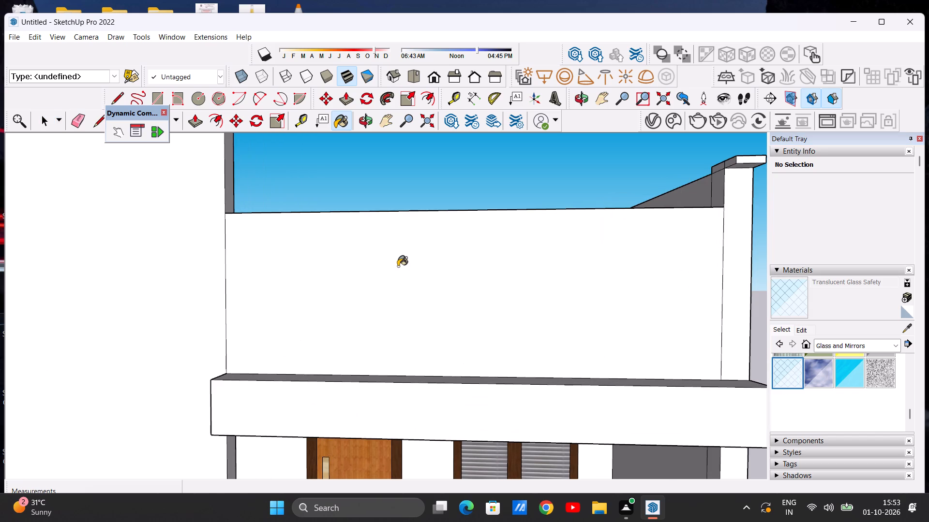
click(398, 266)
Paint the inner face and top face of the front parapet with Translucent Glass Safety.
scroll(398, 266, down, 5)
middle_drag(430, 255, 429, 329)
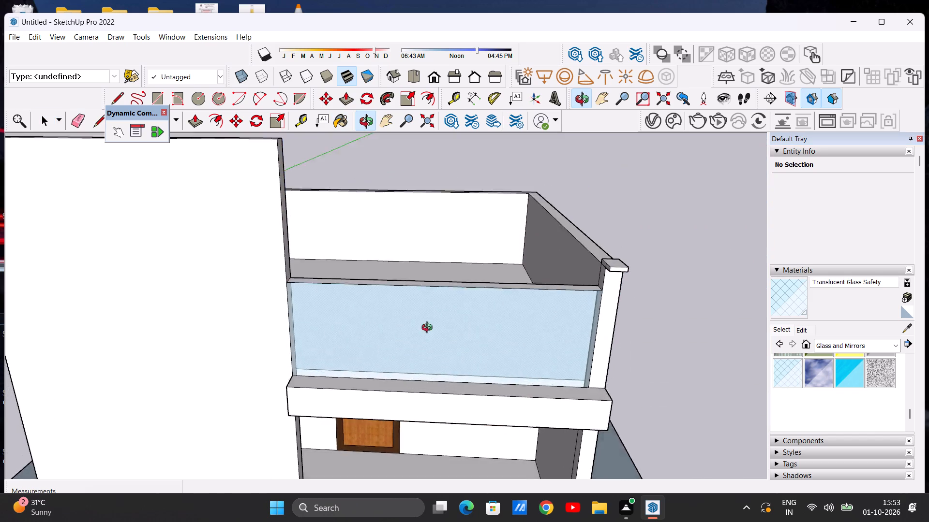
middle_drag(429, 329, 112, 345)
middle_drag(318, 274, 271, 287)
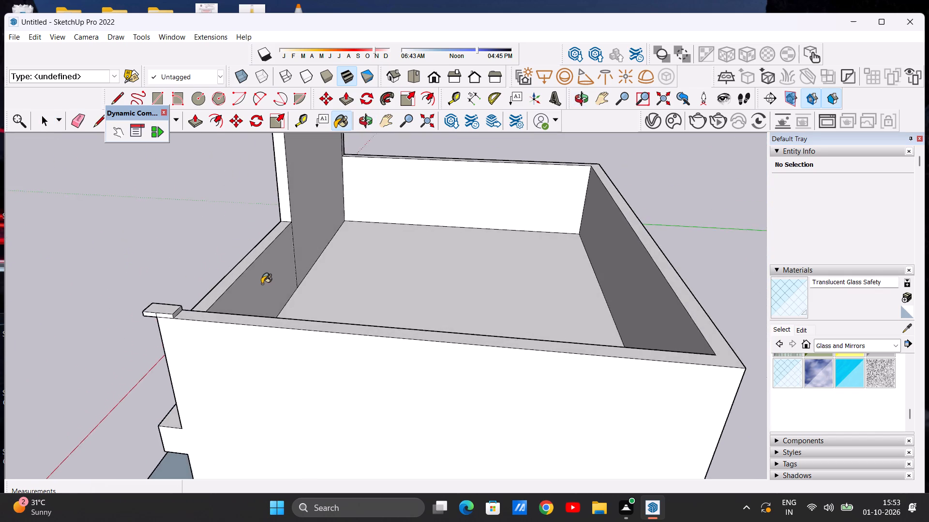
scroll(255, 284, up, 6)
click(242, 286)
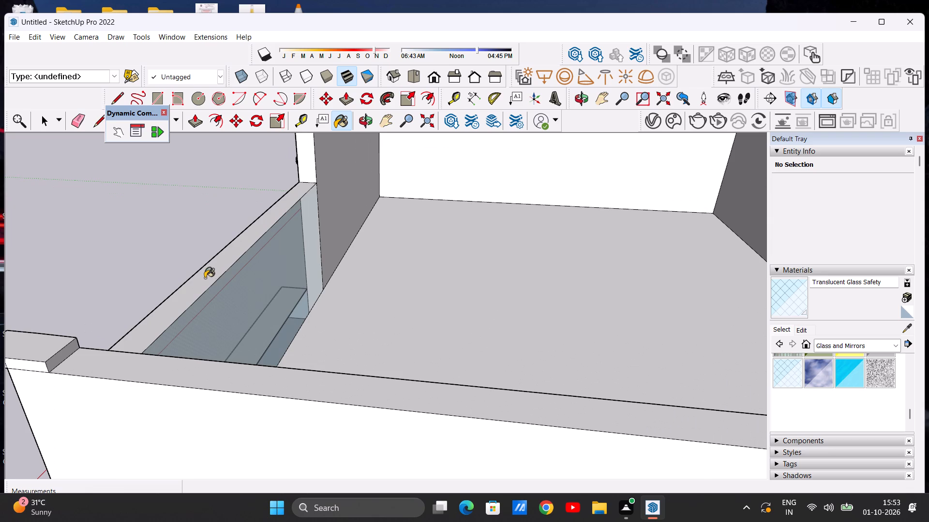
click(205, 278)
Examine the whole house from the front and porch side, including the glass parapet and tall front wall.
scroll(449, 293, down, 10)
middle_drag(263, 299, 504, 257)
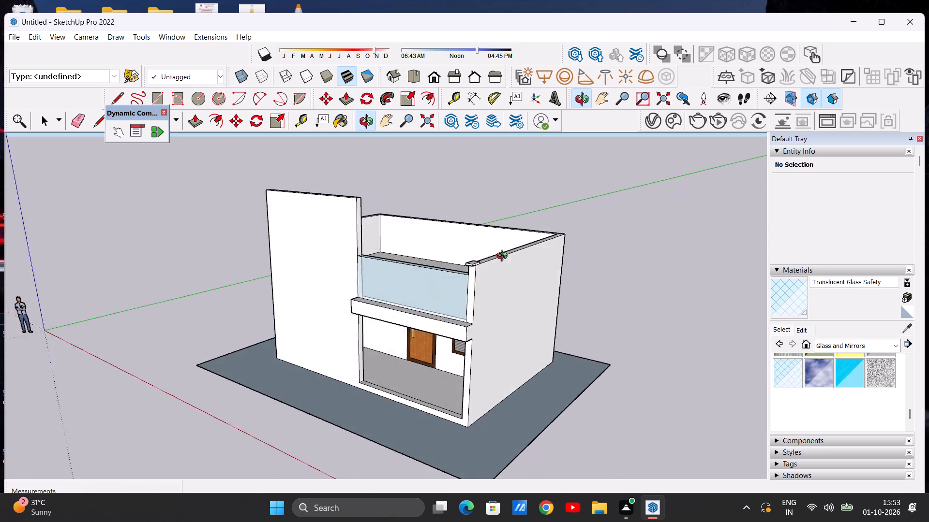
middle_drag(504, 257, 530, 251)
middle_drag(417, 280, 485, 260)
middle_click(485, 254)
middle_drag(485, 250, 485, 245)
scroll(483, 270, up, 3)
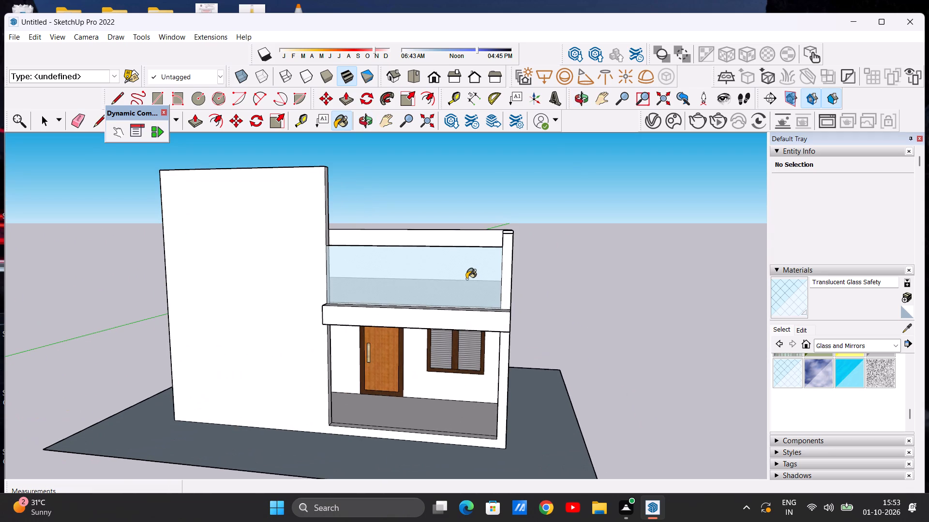
key(space)
scroll(346, 211, down, 3)
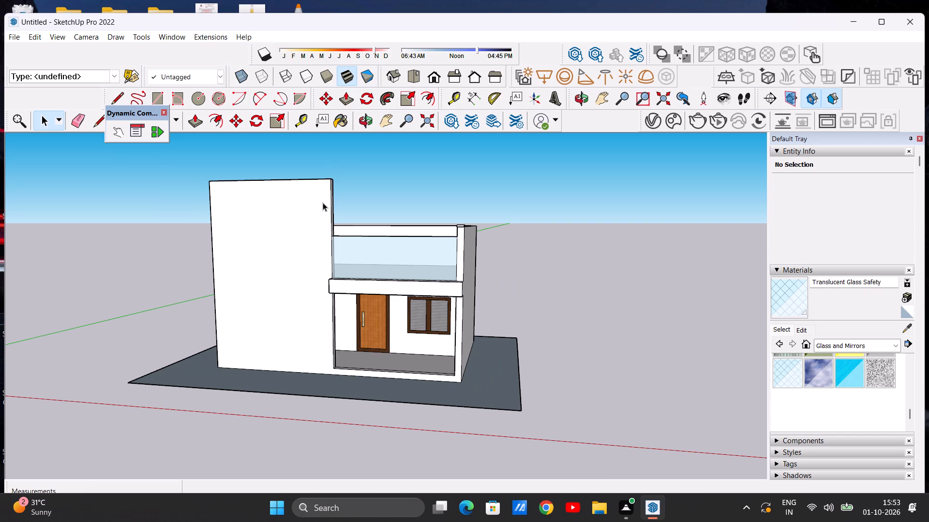
scroll(323, 203, down, 1)
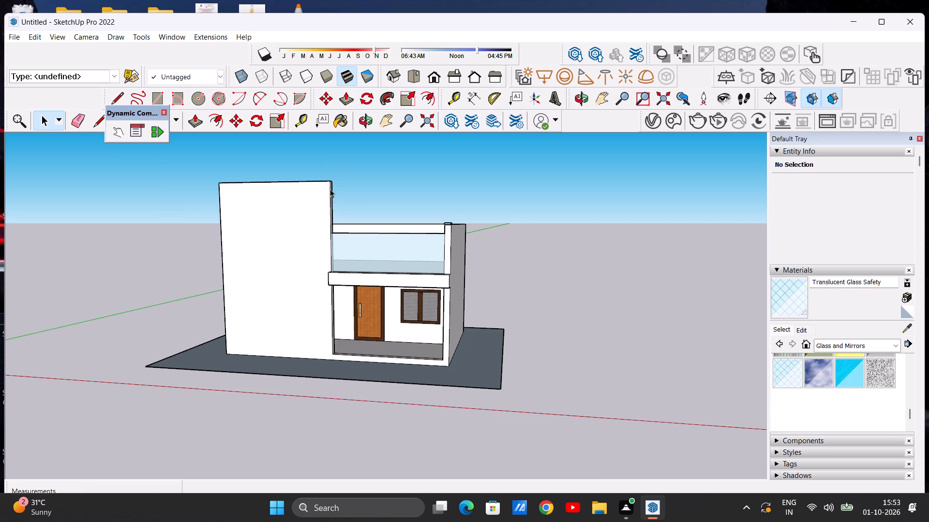
Examine the house from the front and the porch side, checking the tall front wall against the glass parapet.
middle_drag(328, 192, 120, 234)
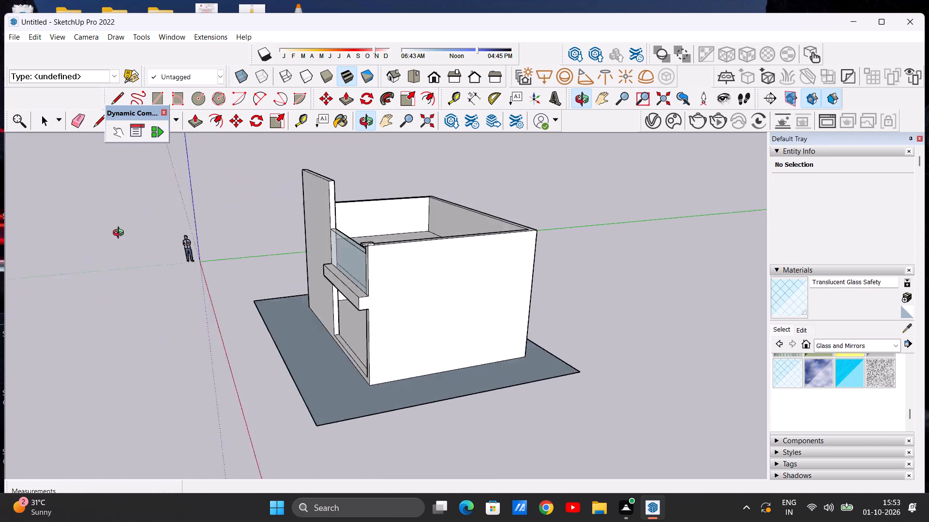
middle_drag(120, 234, 378, 190)
middle_drag(378, 191, 349, 193)
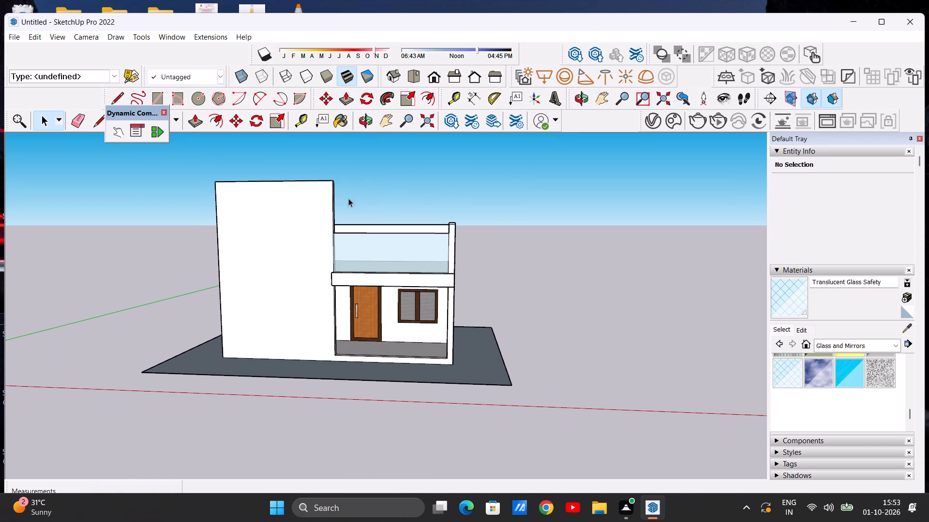
middle_drag(305, 264, 318, 232)
middle_drag(318, 231, 313, 241)
scroll(294, 221, up, 1)
scroll(307, 219, down, 1)
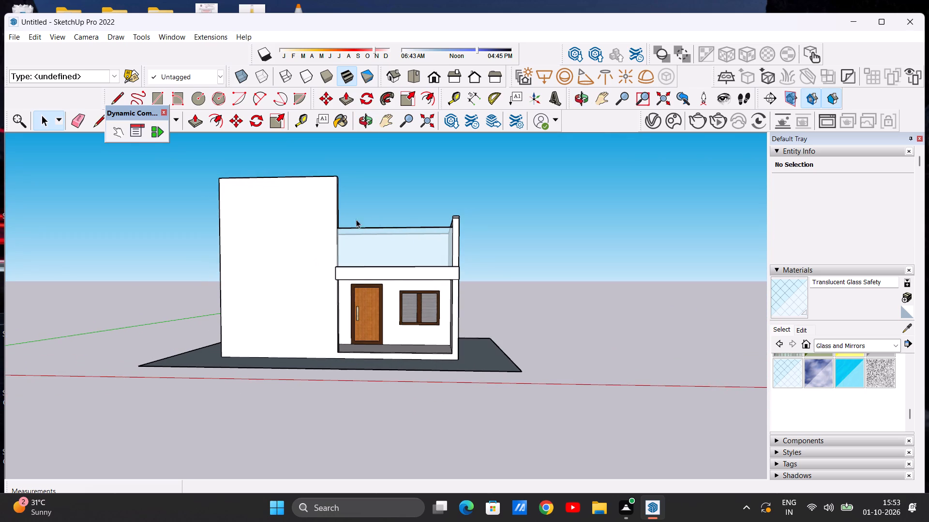
scroll(399, 219, down, 3)
scroll(324, 215, up, 6)
middle_drag(473, 203, 278, 222)
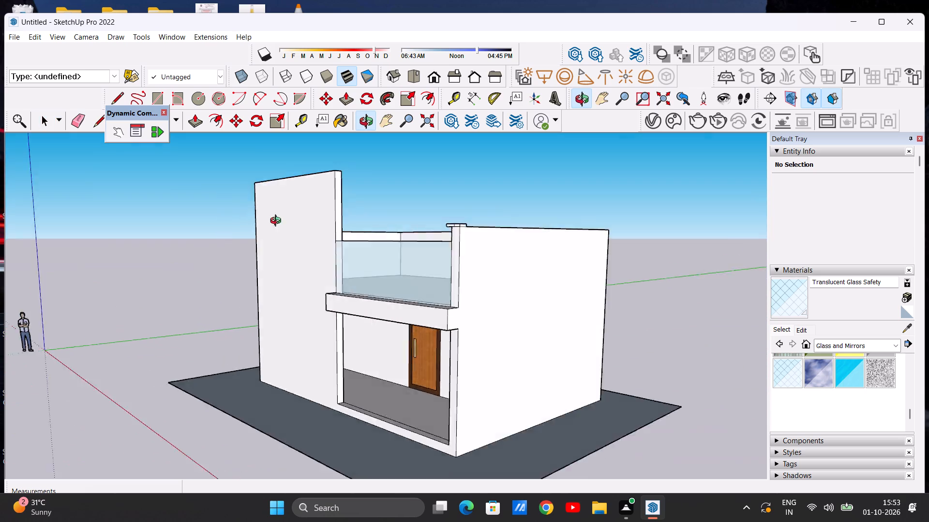
middle_drag(278, 222, 0, 239)
Erase the stray vertical edge on the roof-side face of the tall front wall, above the side parapet.
middle_drag(371, 193, 236, 256)
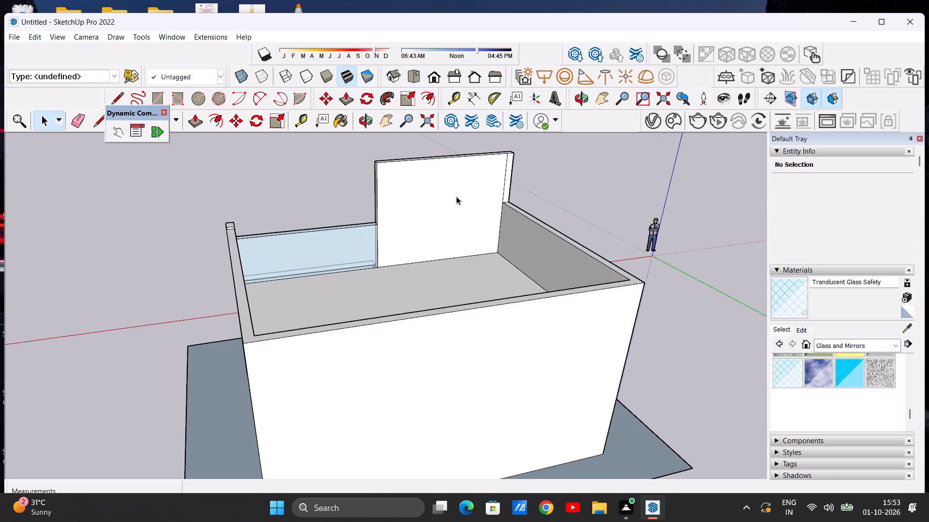
scroll(510, 174, up, 7)
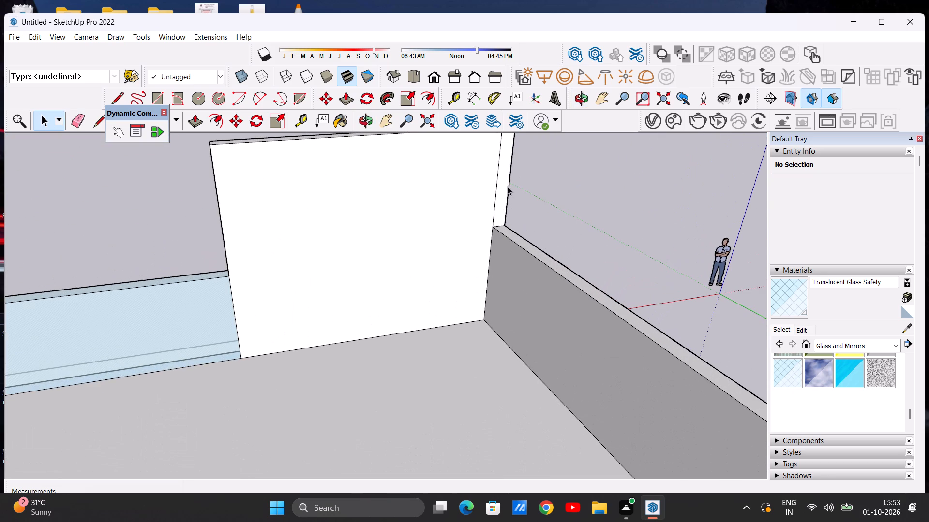
scroll(508, 187, down, 6)
scroll(508, 187, up, 2)
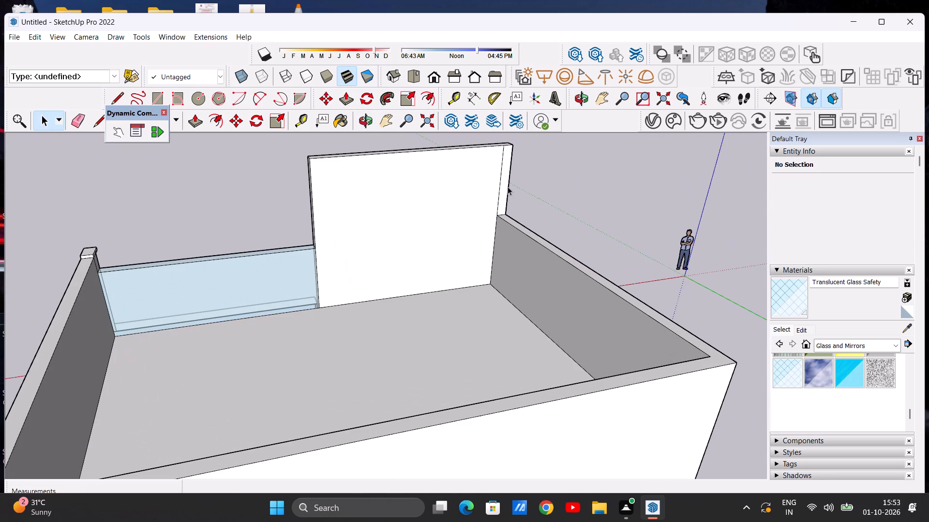
key(e)
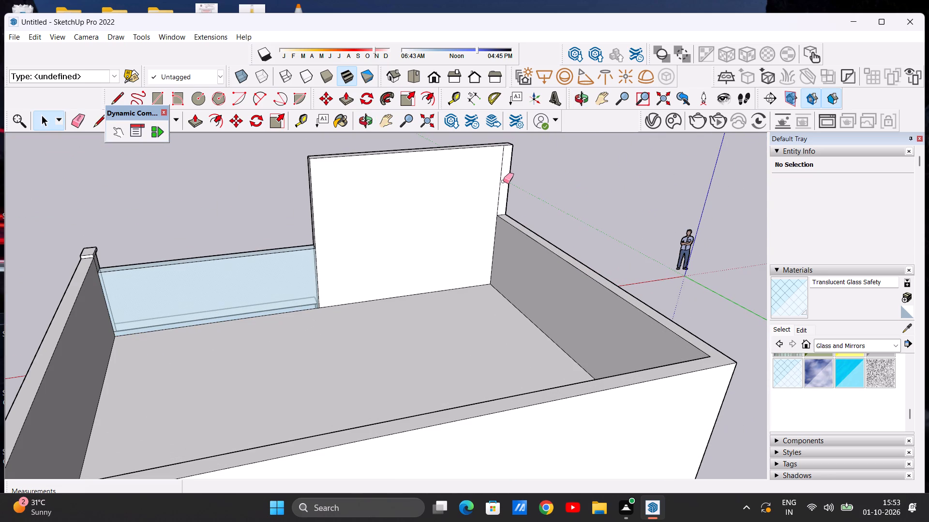
click(501, 180)
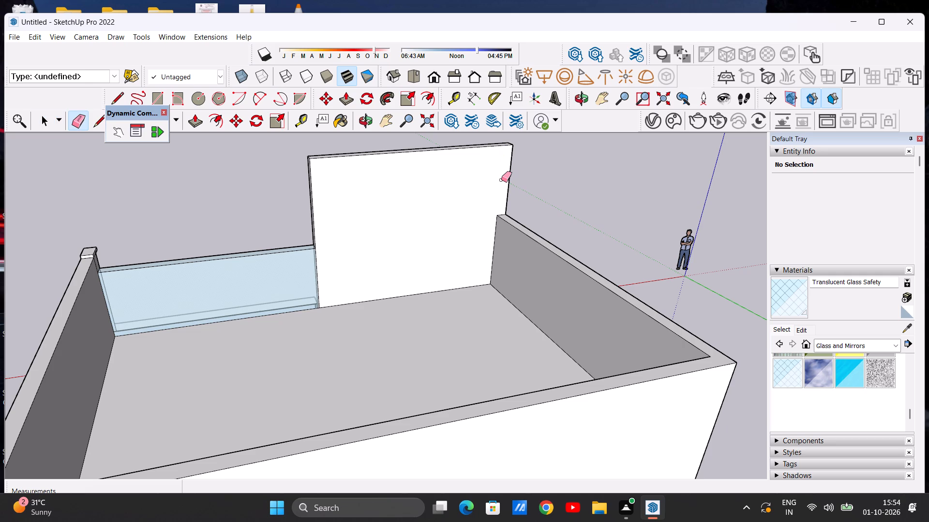
key(space)
Draw a horizontal line about 15' 3" long across the tall wall's front face, just below its top edge.
scroll(476, 215, down, 4)
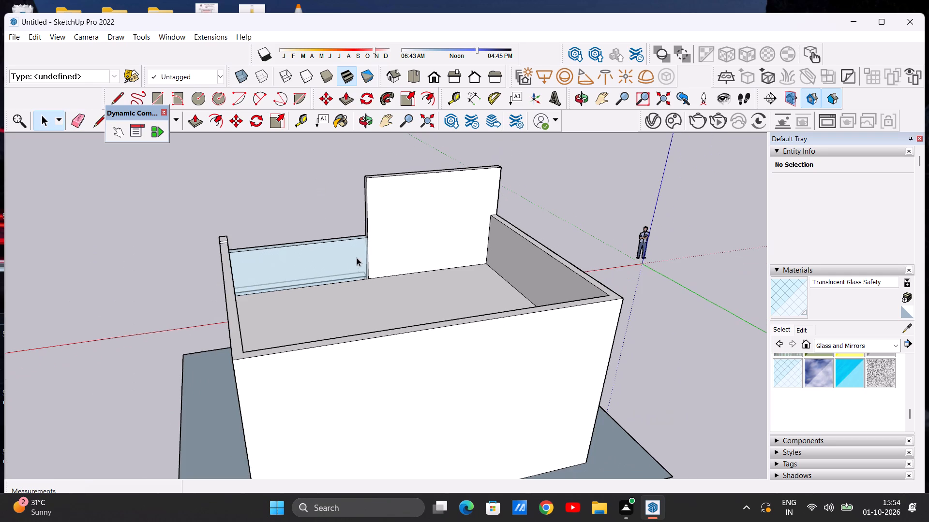
middle_drag(357, 260, 522, 182)
middle_drag(283, 215, 471, 221)
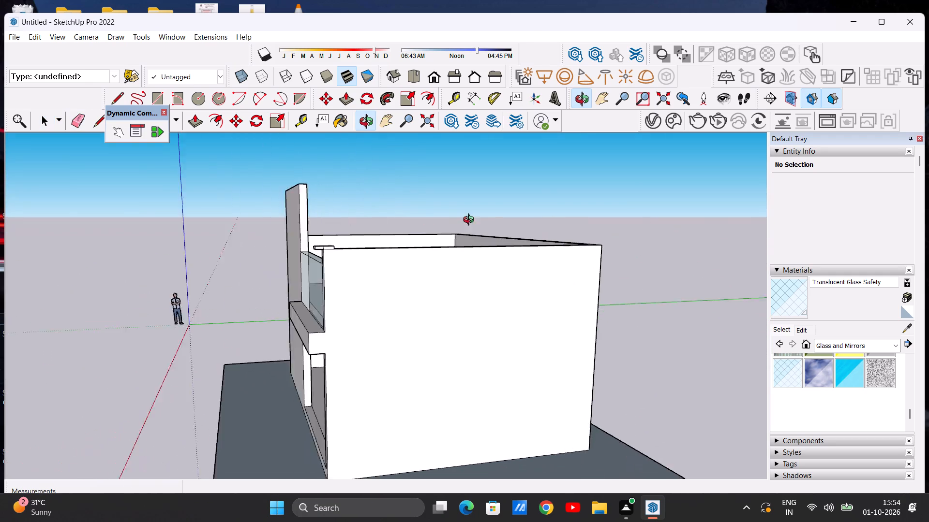
middle_drag(471, 221, 479, 221)
middle_drag(230, 221, 481, 212)
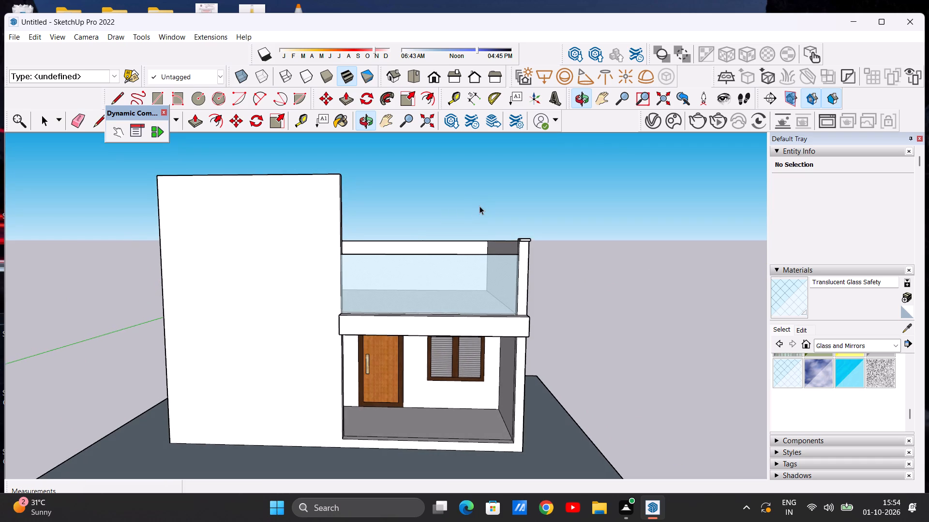
scroll(288, 240, down, 4)
scroll(263, 290, up, 2)
middle_drag(255, 279, 254, 277)
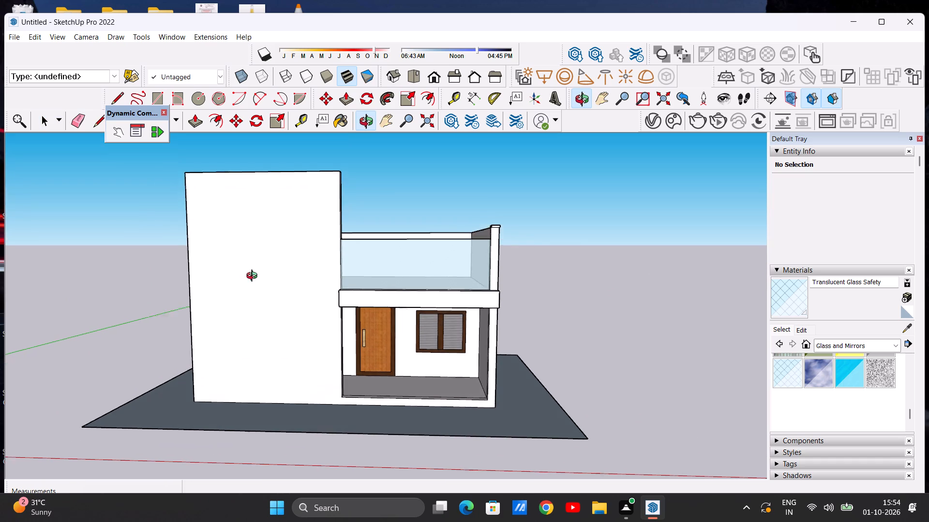
middle_drag(254, 277, 256, 259)
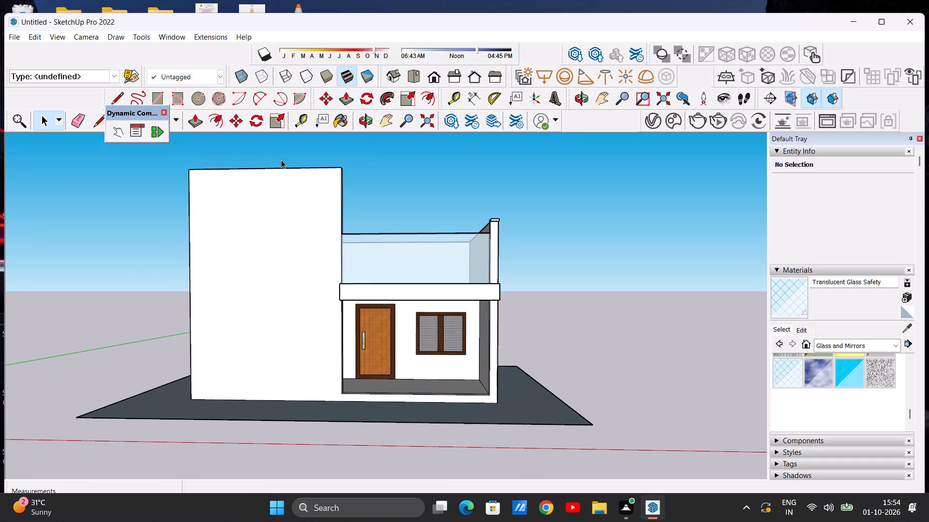
scroll(281, 160, up, 5)
key(l)
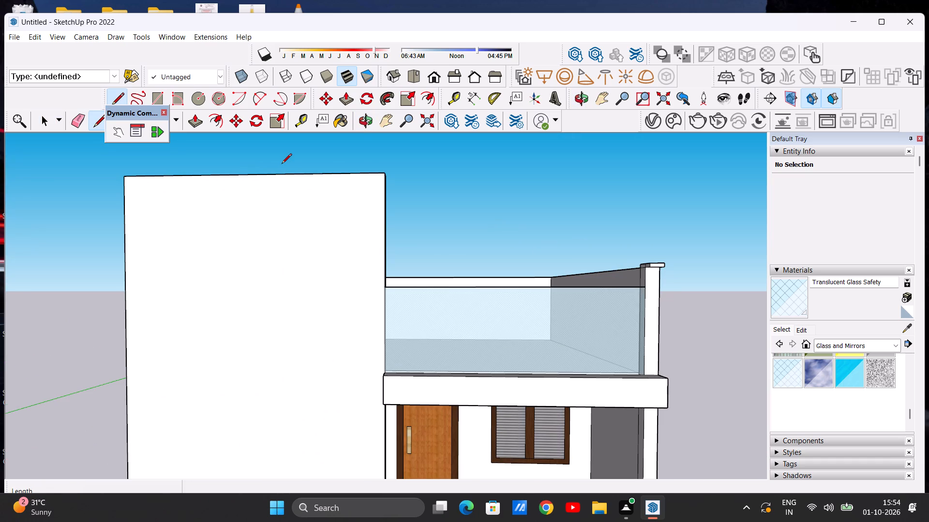
click(122, 194)
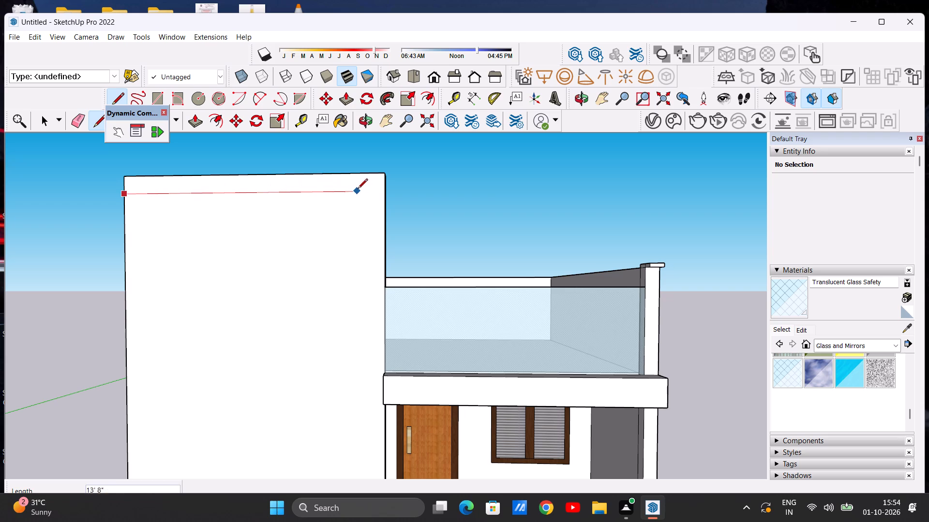
click(388, 191)
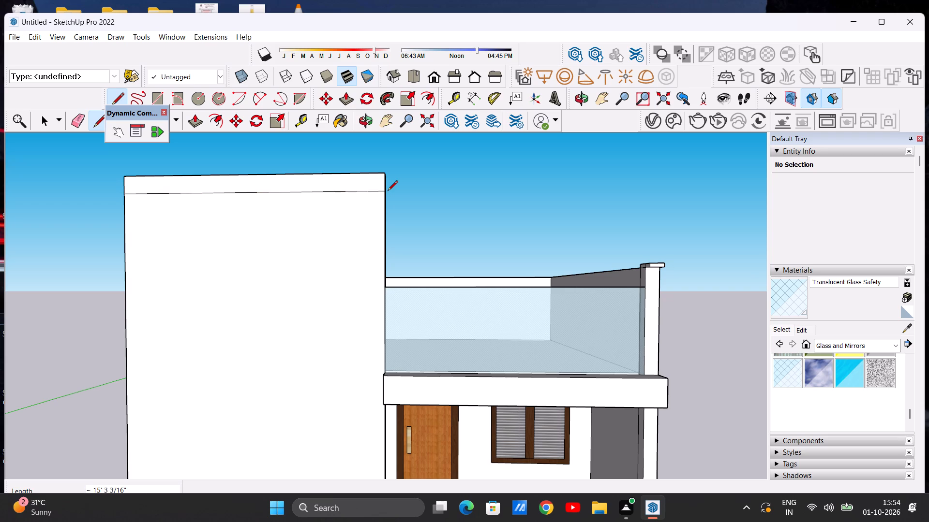
Continue the dividing line 9" across the tall wall's end face on the glass parapet side.
middle_drag(398, 192, 247, 215)
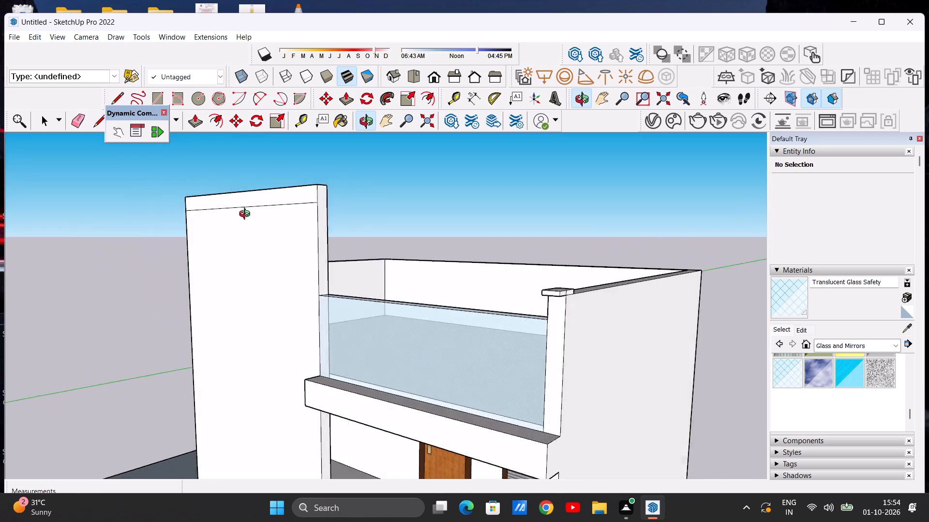
middle_drag(247, 215, 103, 235)
scroll(276, 197, up, 14)
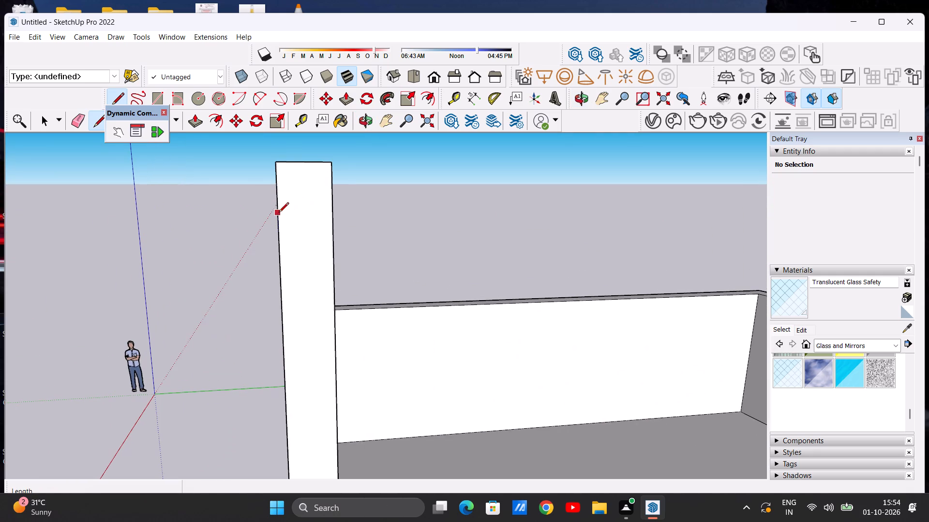
middle_drag(273, 222, 310, 218)
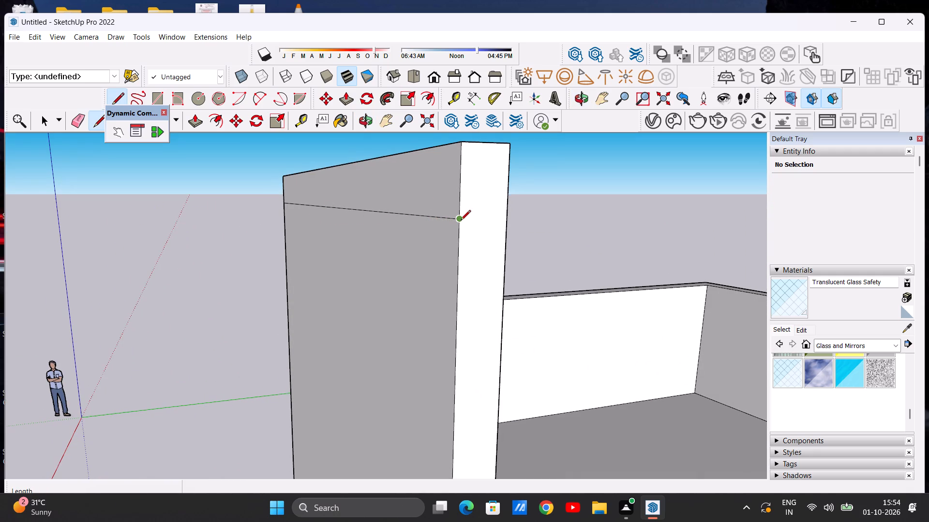
click(461, 221)
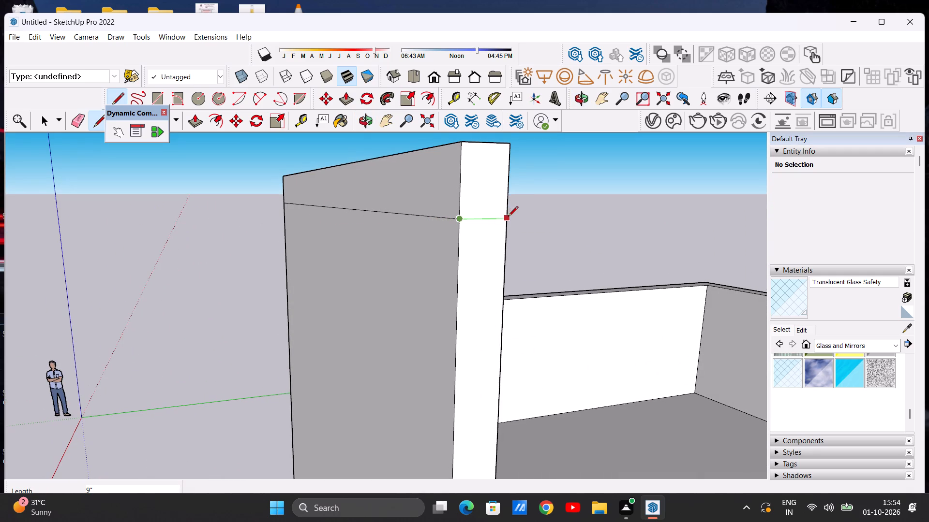
click(508, 217)
Continue the dividing line about 15' 3" across the tall wall's roof-side face, parallel to the top edge.
middle_drag(509, 217, 194, 231)
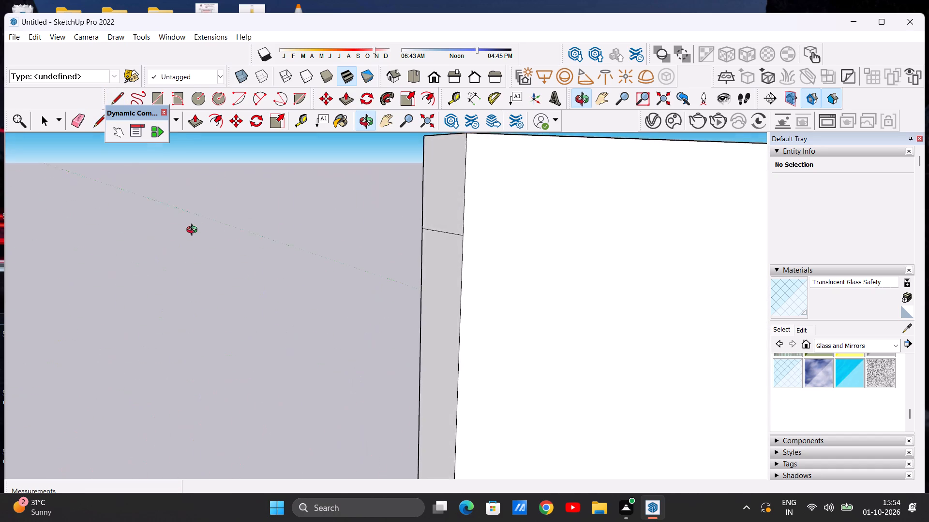
middle_drag(194, 231, 120, 240)
click(402, 248)
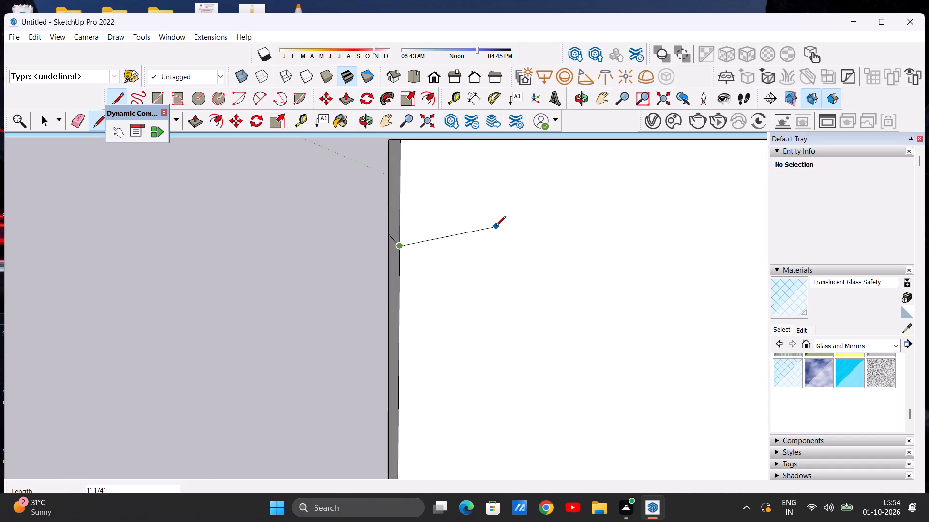
scroll(494, 230, down, 12)
middle_drag(565, 225, 337, 239)
scroll(443, 253, down, 16)
scroll(516, 285, up, 13)
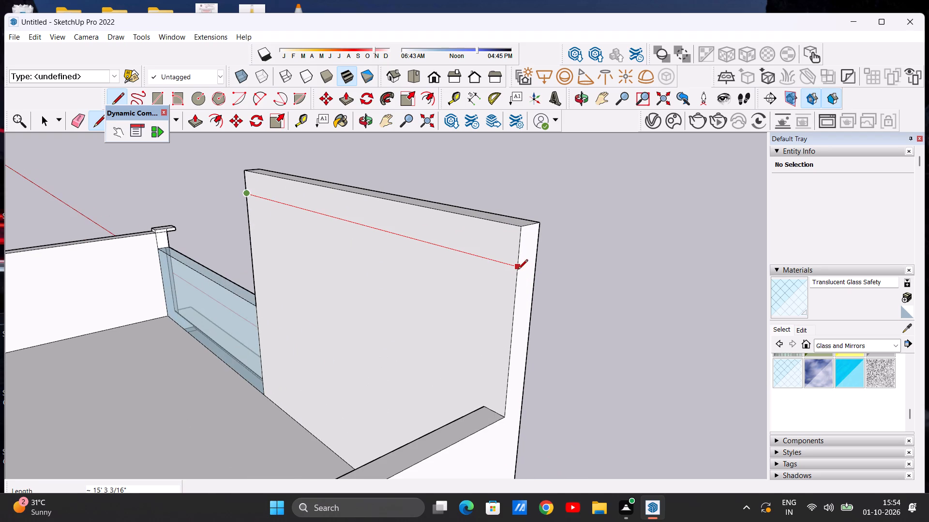
click(518, 270)
Close the dividing line around the wall with a 9" line across its outer end face.
middle_drag(519, 270, 377, 275)
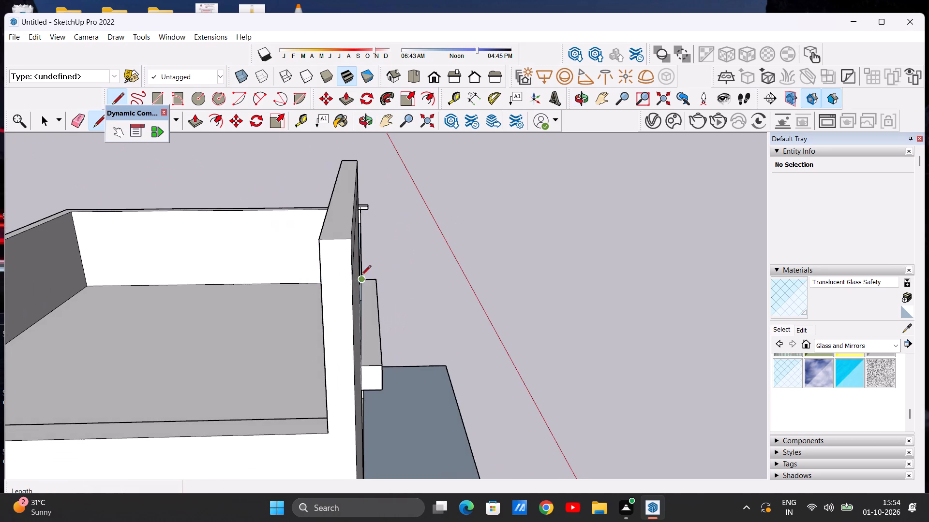
click(319, 284)
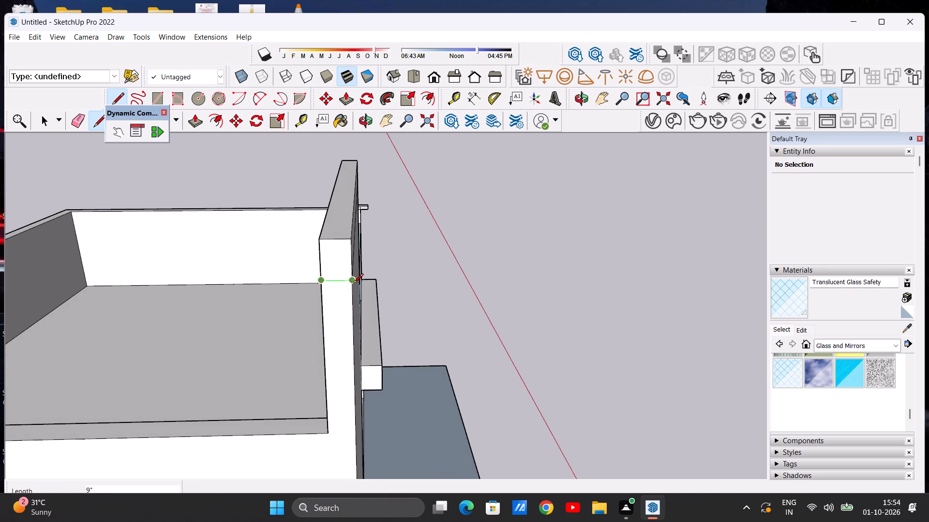
click(353, 284)
key(space)
Push/Pull the front face of the tall wall's top band outward by about 1' 2 3/4".
scroll(269, 259, down, 11)
middle_drag(328, 249, 0, 215)
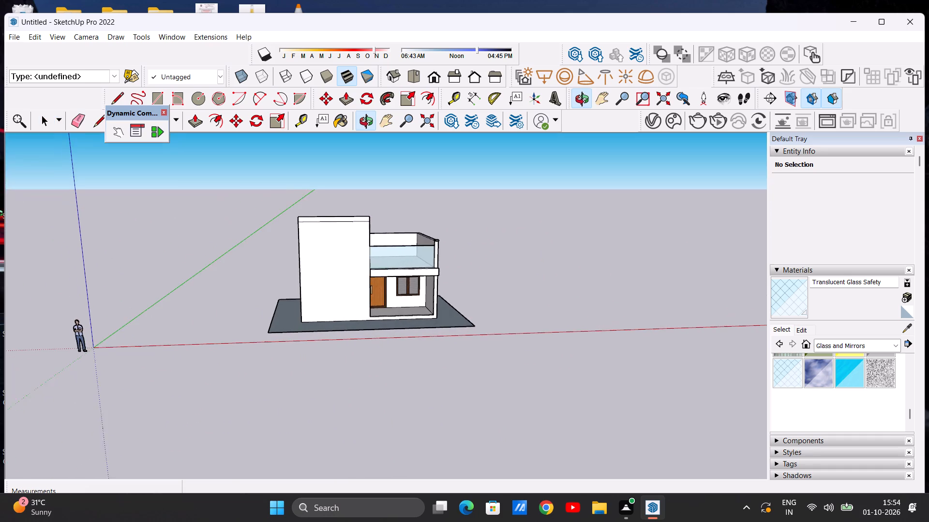
middle_drag(0, 215, 0, 216)
middle_drag(442, 216, 198, 225)
scroll(364, 207, up, 5)
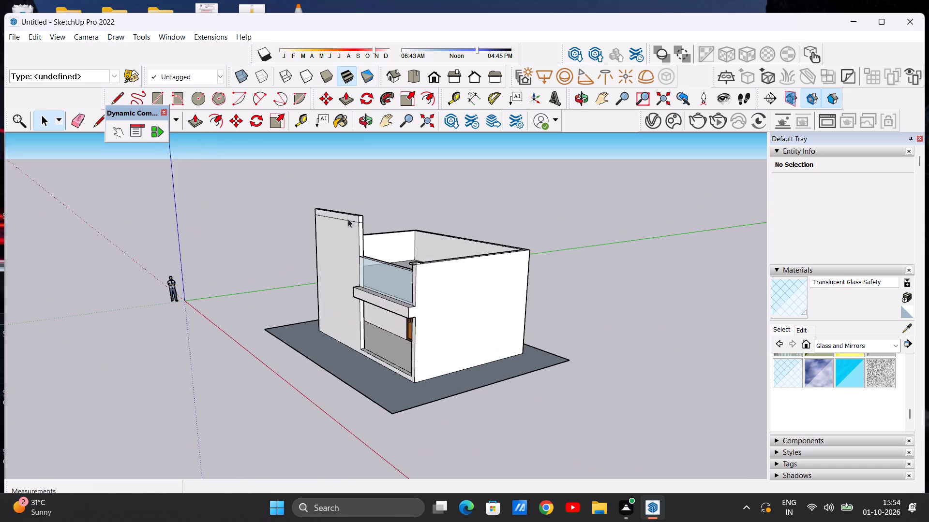
scroll(348, 219, up, 13)
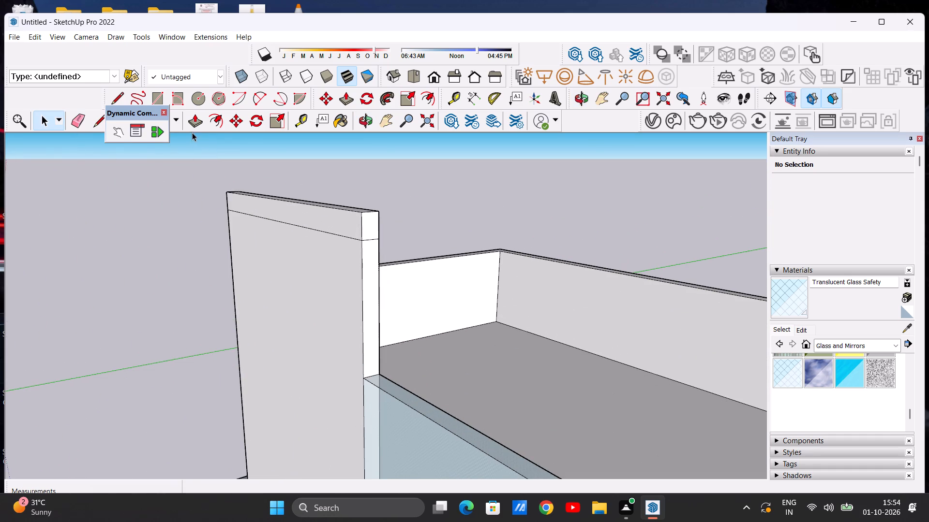
click(195, 122)
click(348, 215)
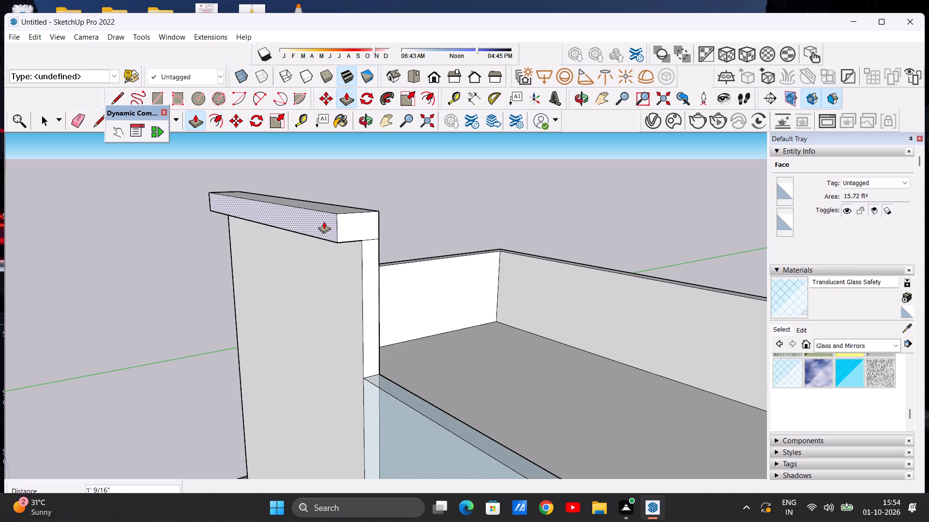
click(319, 222)
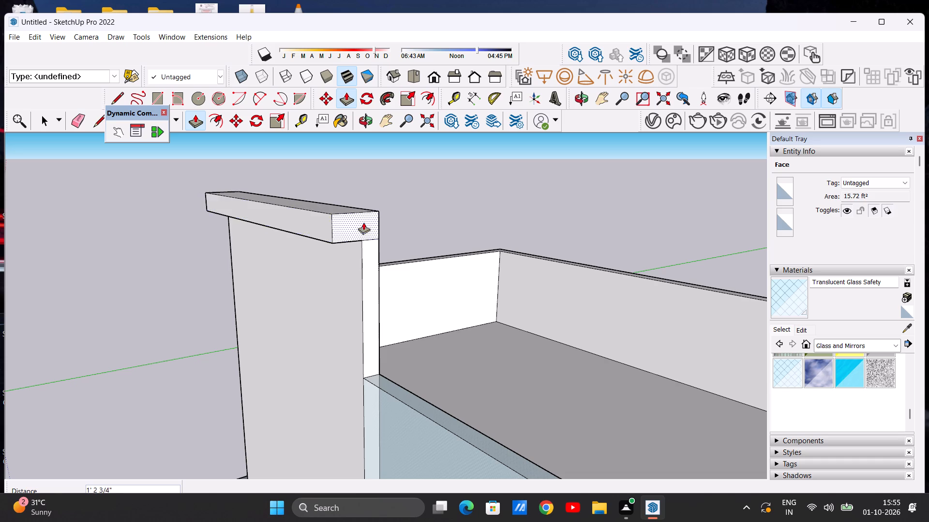
Push/Pull the roof-side face of the tall wall's top band outward over the roof by about 7' 8".
middle_drag(363, 222, 210, 228)
scroll(327, 212, up, 5)
click(257, 217)
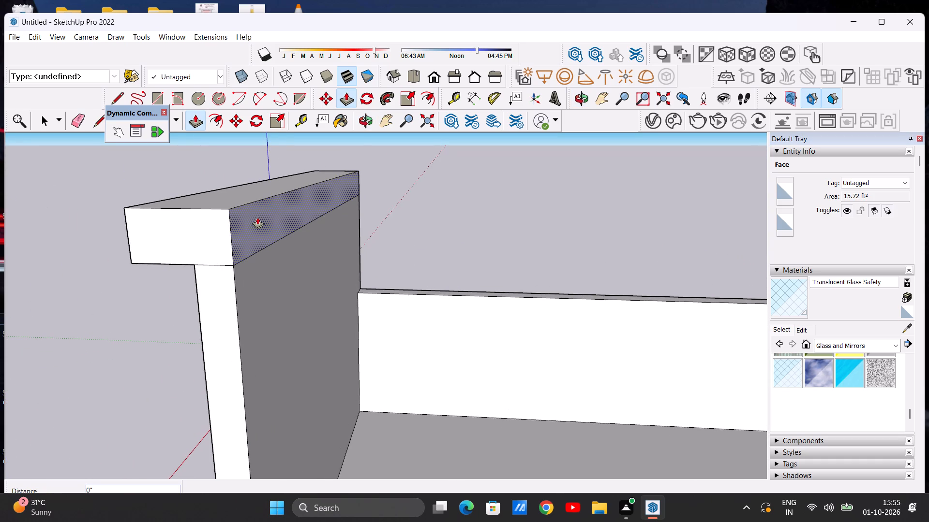
scroll(558, 214, down, 15)
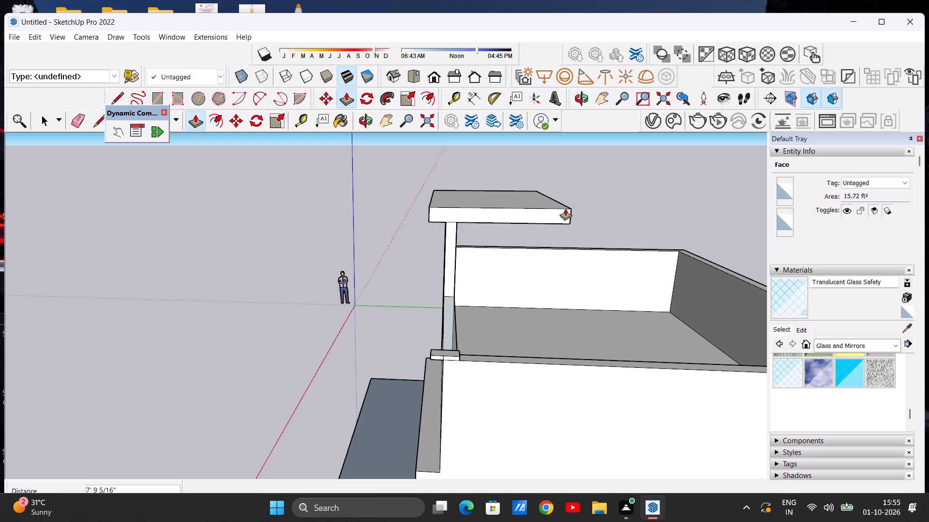
click(565, 208)
Push/Pull the tall wall's roof-side face below the top slab toward the rear by about 6' 2 9/16".
middle_drag(509, 276, 425, 272)
scroll(465, 268, up, 2)
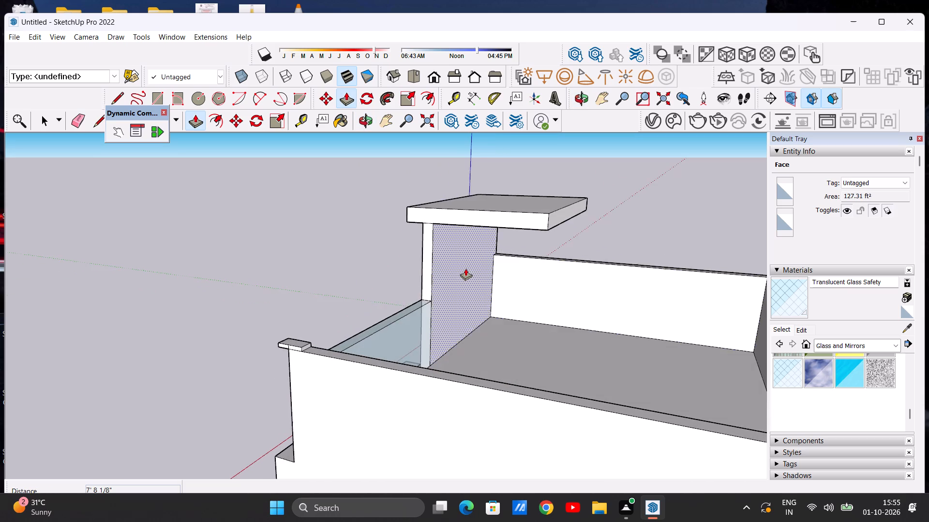
scroll(465, 268, up, 3)
click(453, 268)
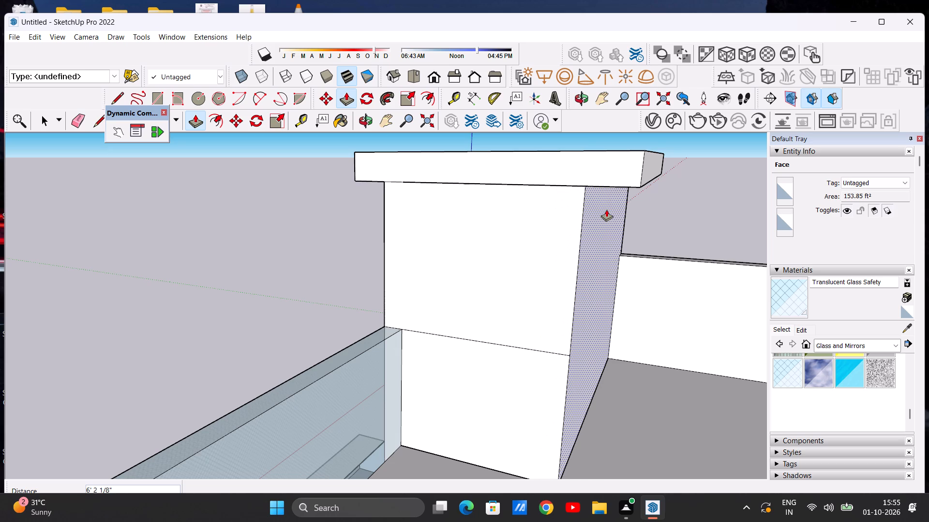
click(606, 209)
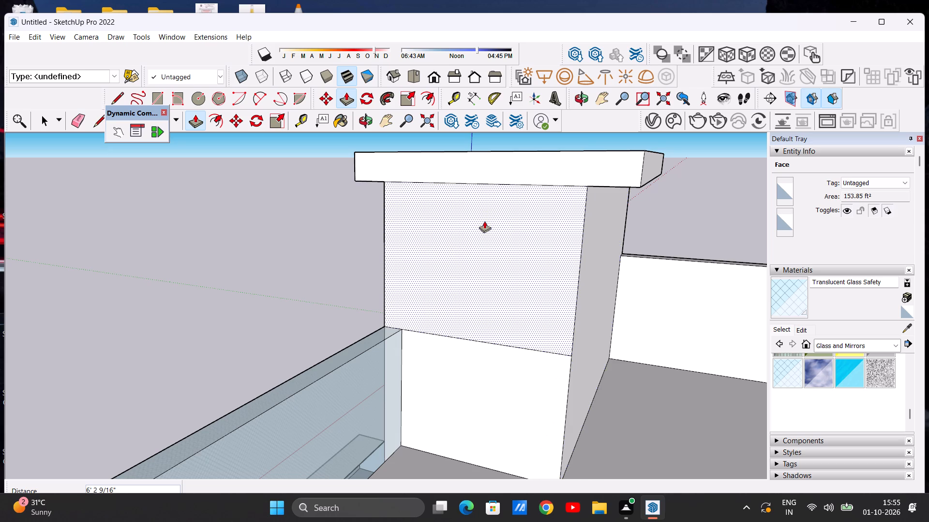
Push/Pull the top slab's end face on the glass parapet side outward by about 3' 7 3/8".
middle_drag(483, 221, 655, 219)
middle_drag(486, 225, 612, 231)
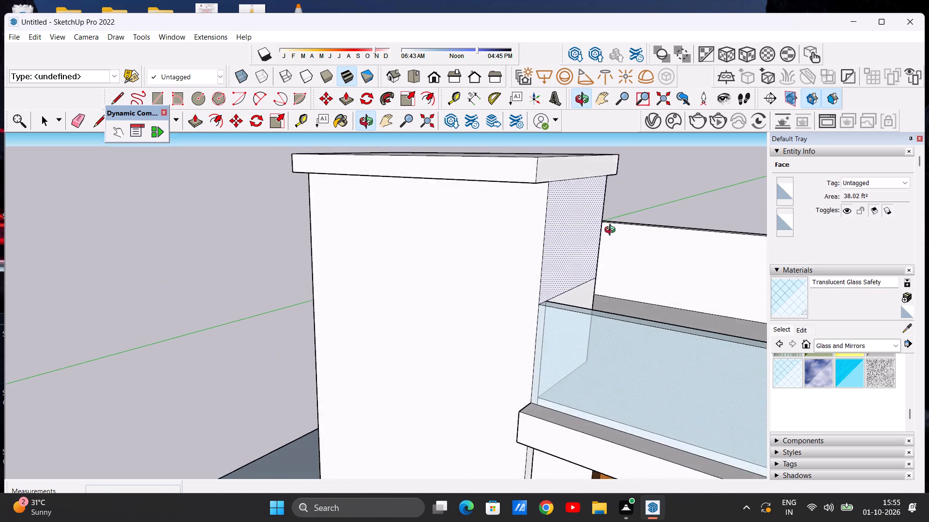
middle_drag(612, 231, 681, 213)
middle_drag(431, 274, 465, 275)
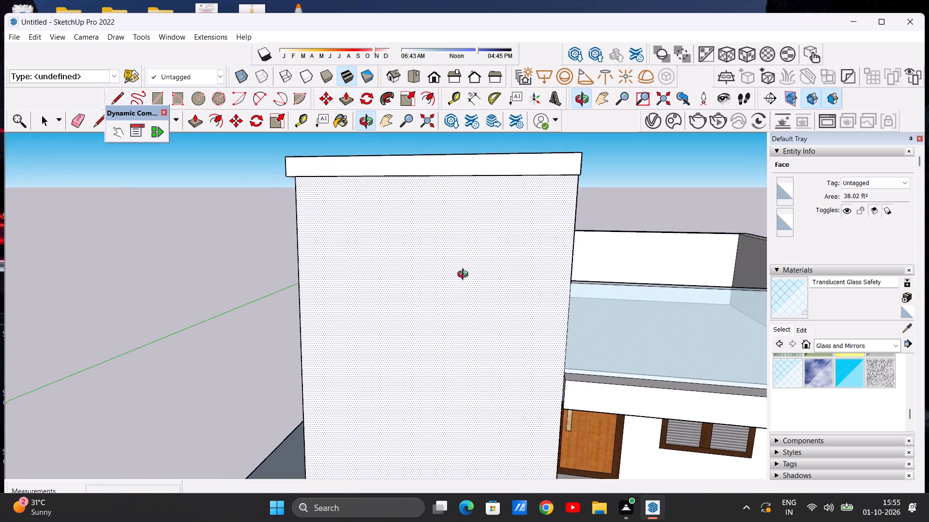
middle_drag(465, 275, 525, 268)
scroll(437, 280, down, 13)
scroll(479, 235, up, 6)
middle_drag(483, 254, 424, 254)
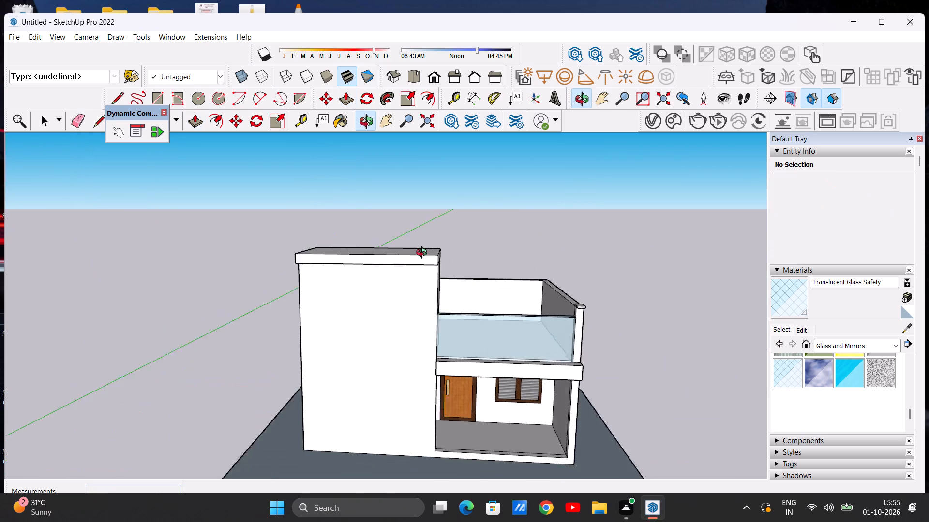
middle_drag(424, 254, 307, 237)
scroll(394, 238, up, 7)
click(359, 280)
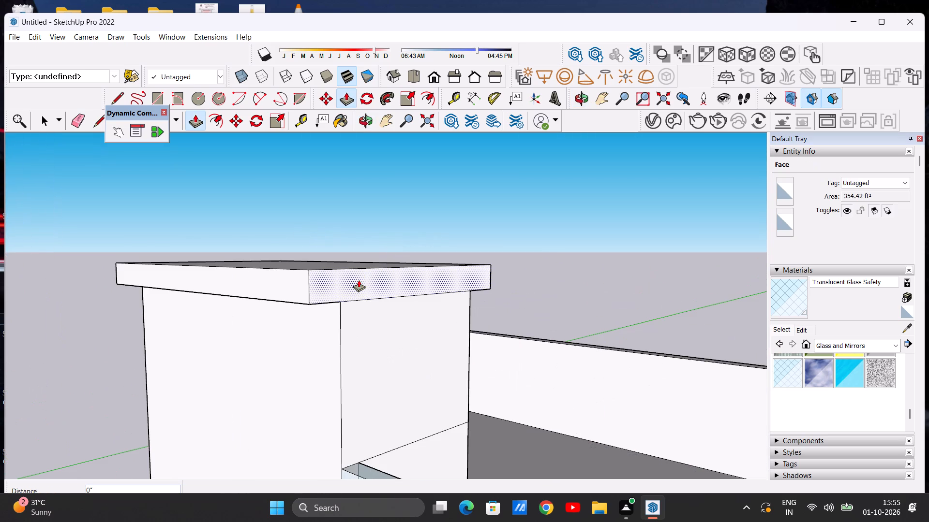
click(447, 291)
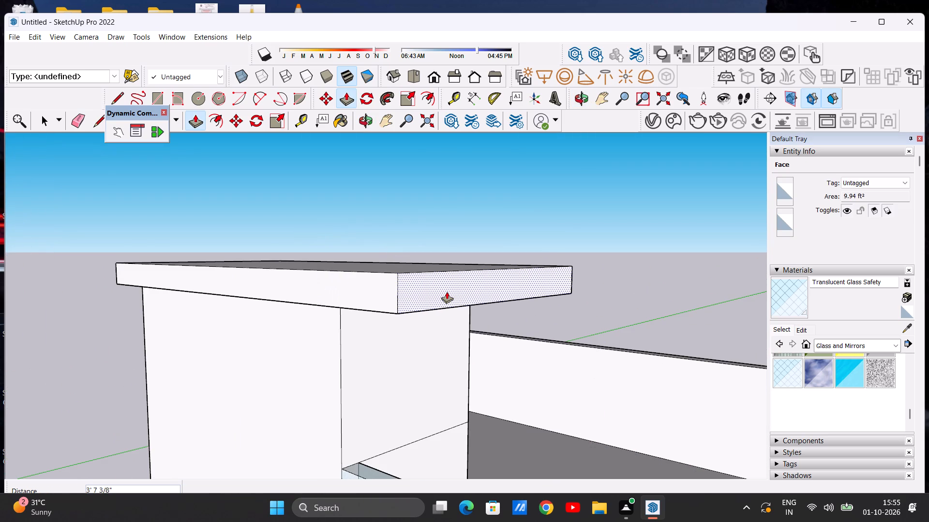
key(space)
Erase the two leftover dividing edges on the underside of the projecting top slab.
scroll(328, 366, down, 4)
middle_drag(297, 382, 419, 343)
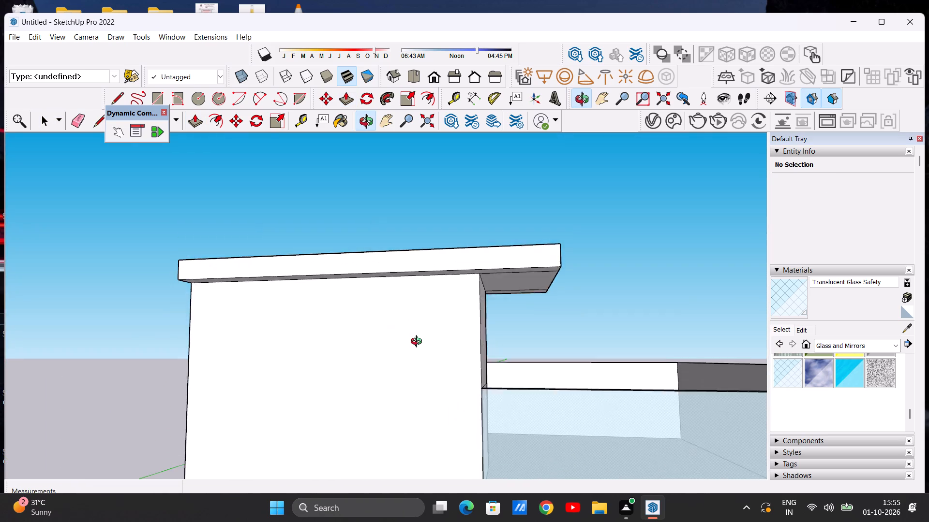
middle_drag(419, 343, 418, 343)
scroll(418, 343, down, 14)
middle_drag(444, 369, 450, 319)
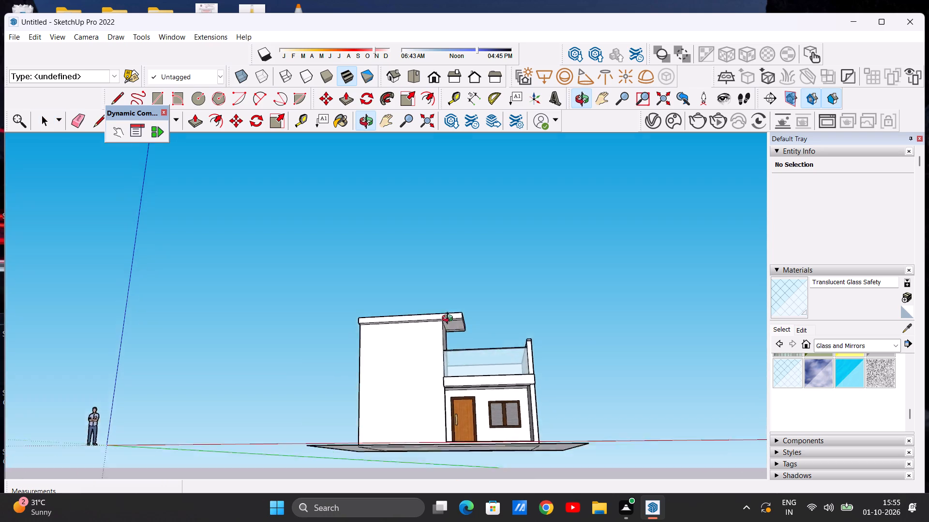
middle_drag(450, 319, 450, 294)
scroll(447, 319, up, 17)
scroll(444, 323, up, 7)
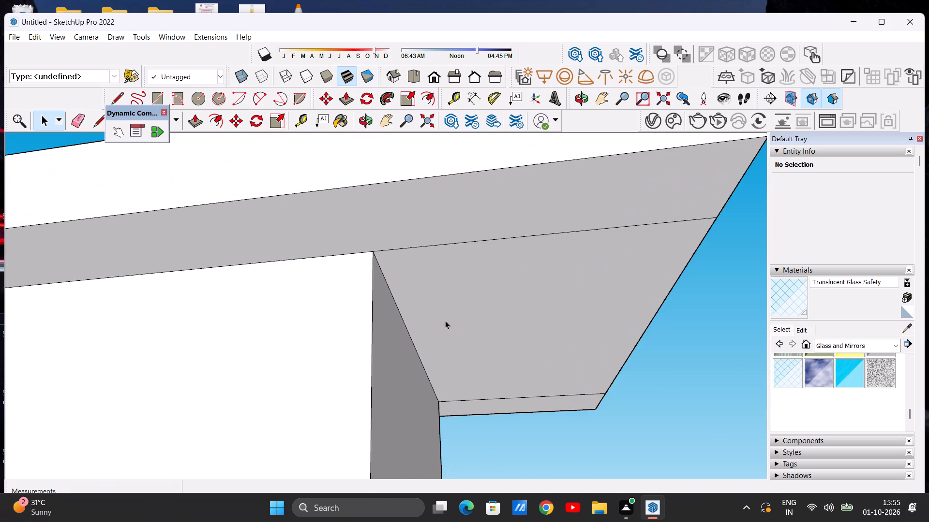
key(e)
click(495, 241)
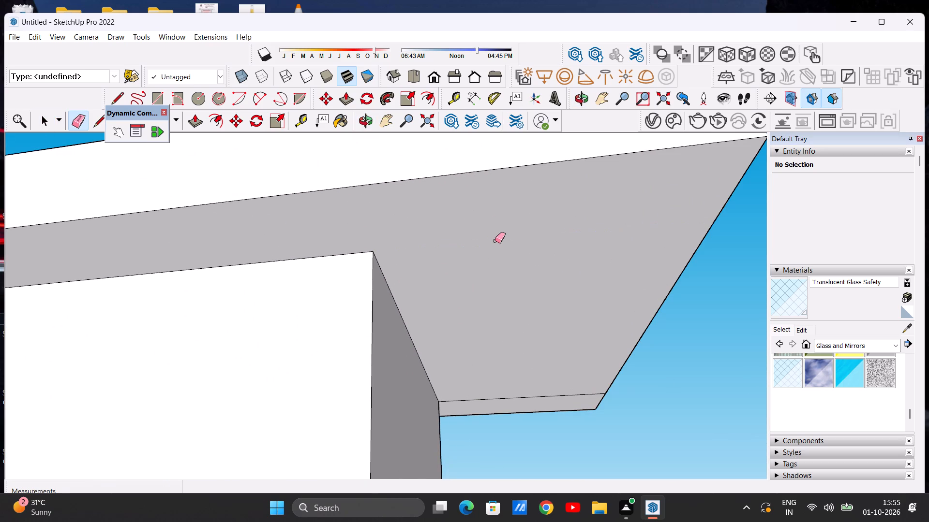
click(557, 394)
click(556, 397)
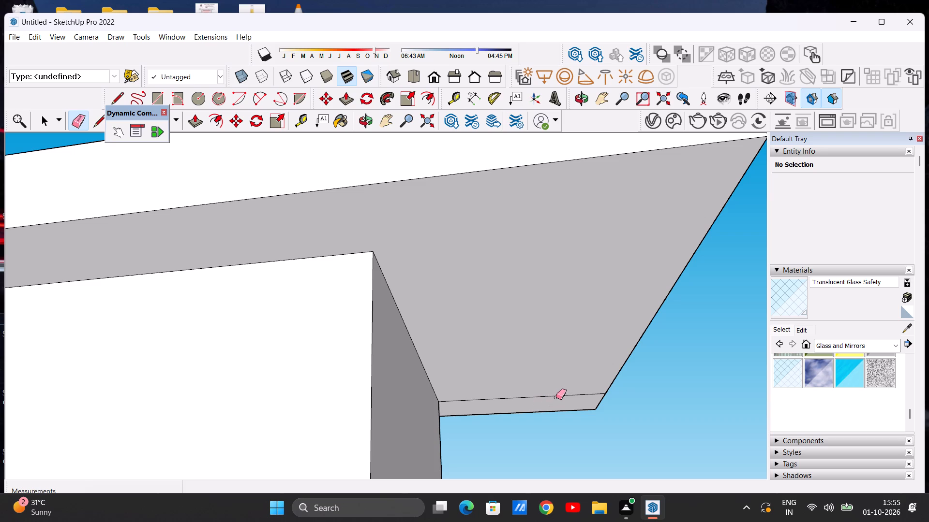
triple_click(556, 397)
click(556, 397)
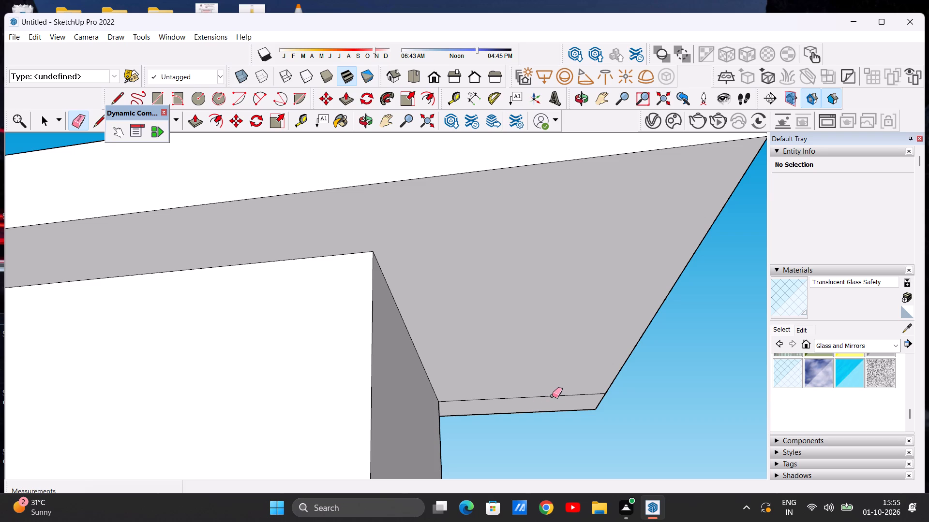
click(552, 396)
key(space)
Examine the projecting top slab and the thickened tall wall from below, the side and the front.
scroll(416, 252, down, 16)
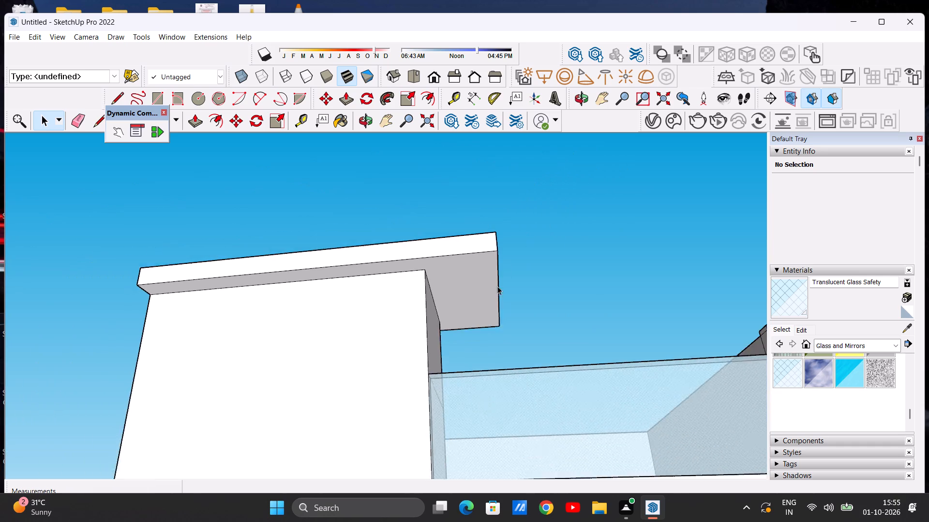
scroll(497, 286, down, 1)
middle_drag(479, 287, 172, 392)
middle_drag(520, 356, 670, 335)
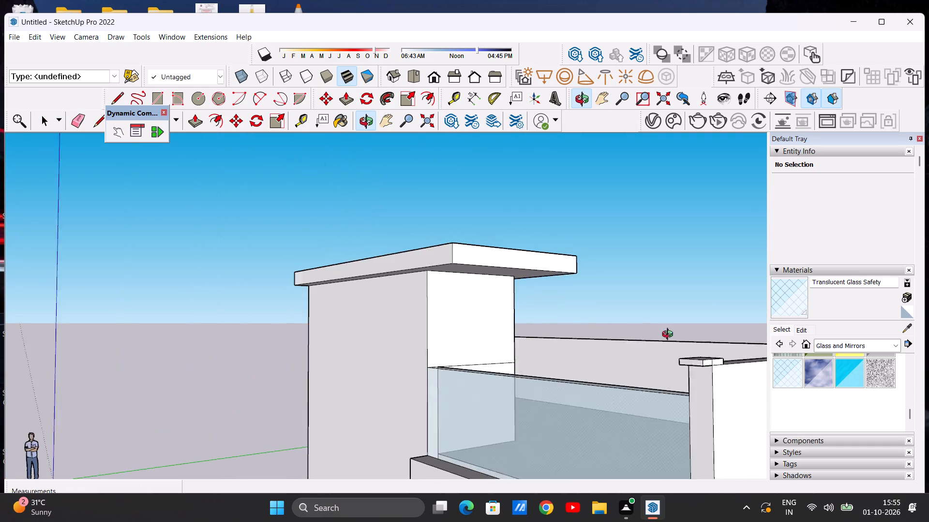
middle_drag(670, 335, 671, 335)
middle_drag(435, 338, 632, 345)
middle_drag(342, 345, 562, 343)
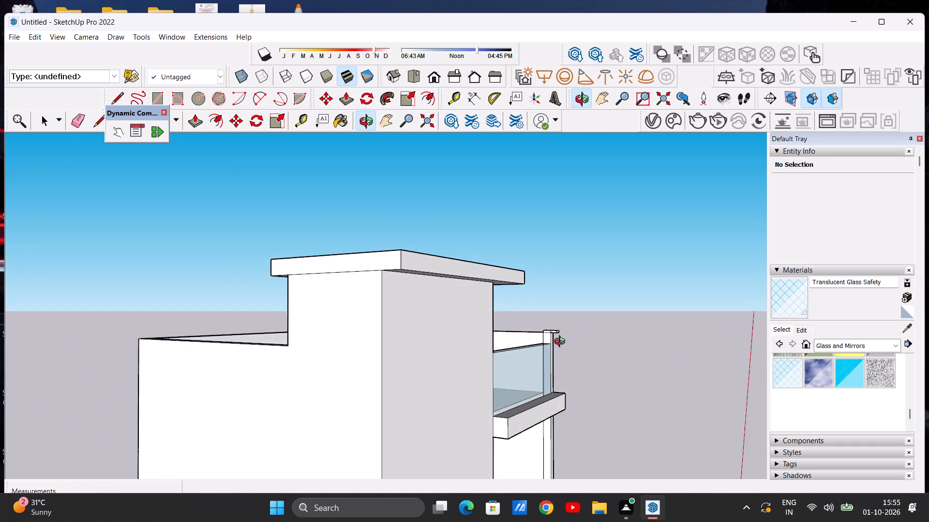
middle_drag(562, 343, 348, 352)
scroll(348, 352, down, 3)
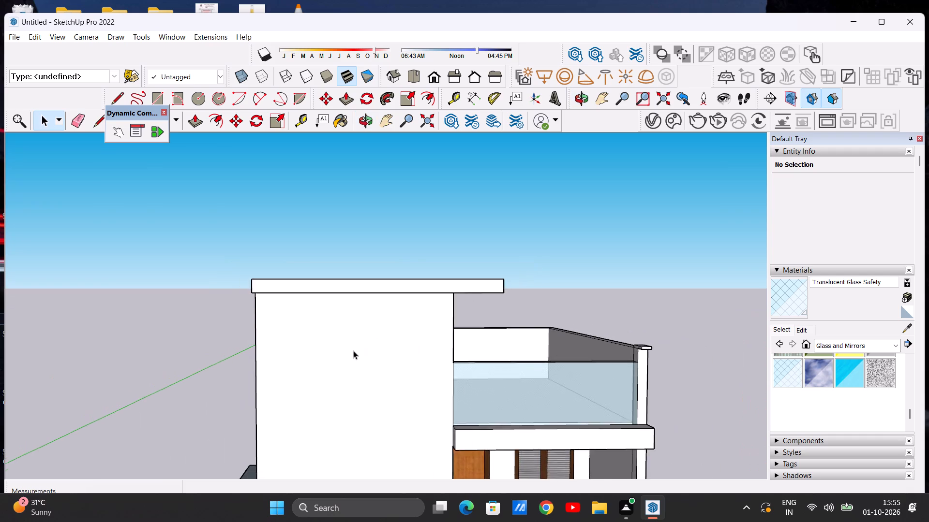
scroll(353, 350, down, 4)
middle_drag(381, 385, 369, 275)
scroll(375, 274, up, 8)
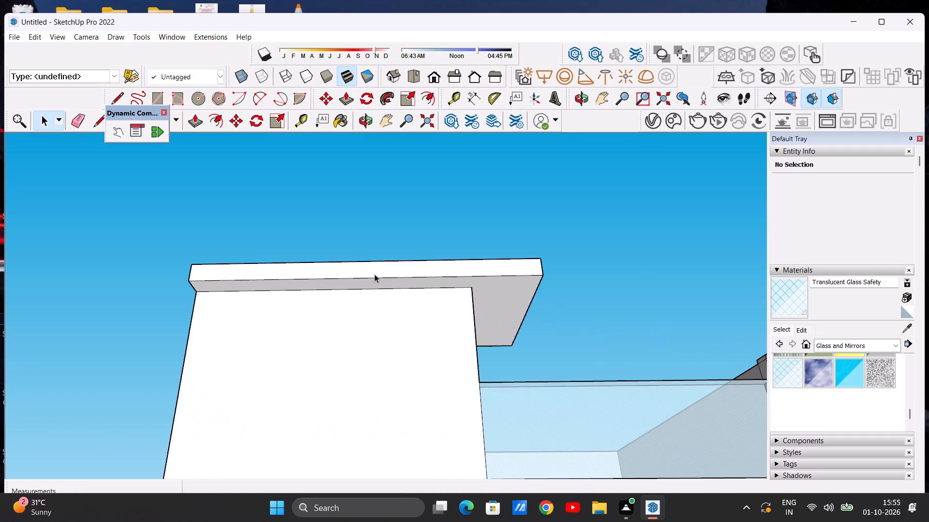
scroll(364, 287, up, 4)
scroll(364, 287, down, 13)
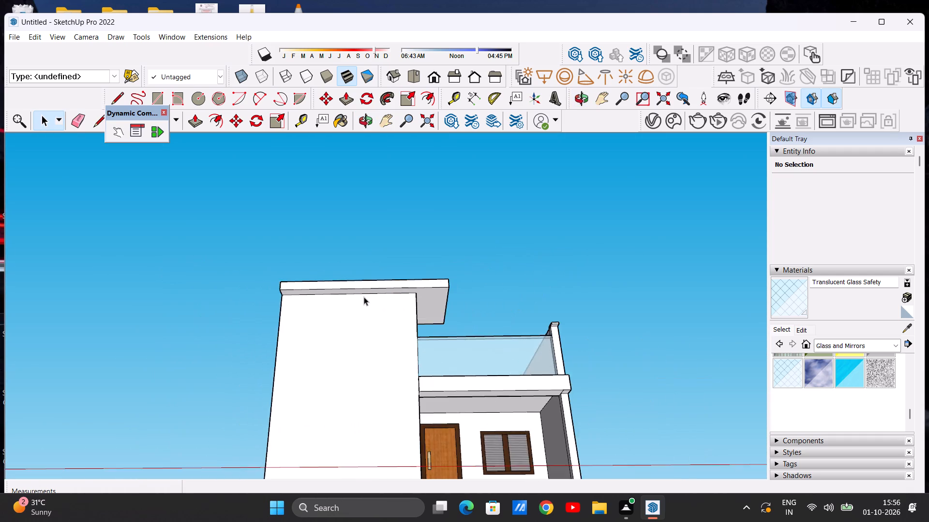
Review the whole house elevation from several angles, including the door, window, porch, glass parapet and blank tall wall.
scroll(364, 297, down, 3)
middle_drag(362, 297, 277, 323)
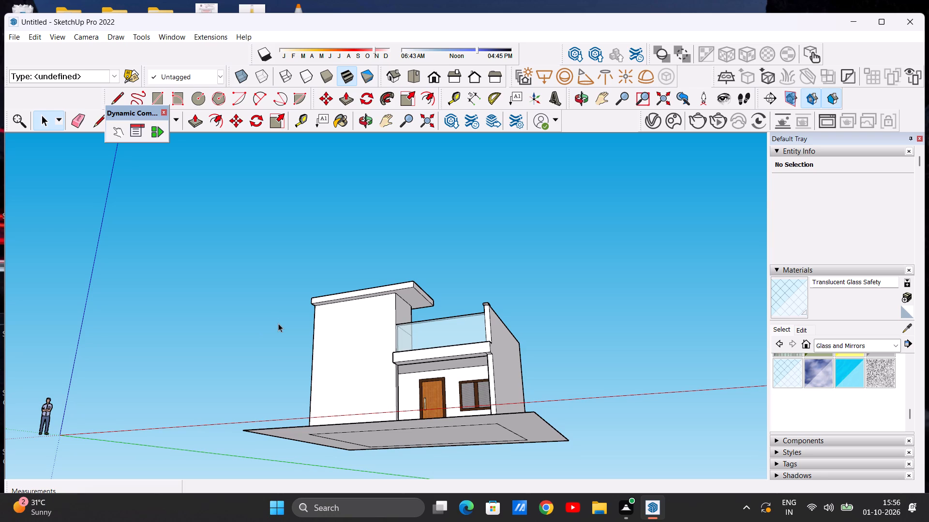
scroll(284, 322, down, 2)
middle_drag(316, 313, 410, 357)
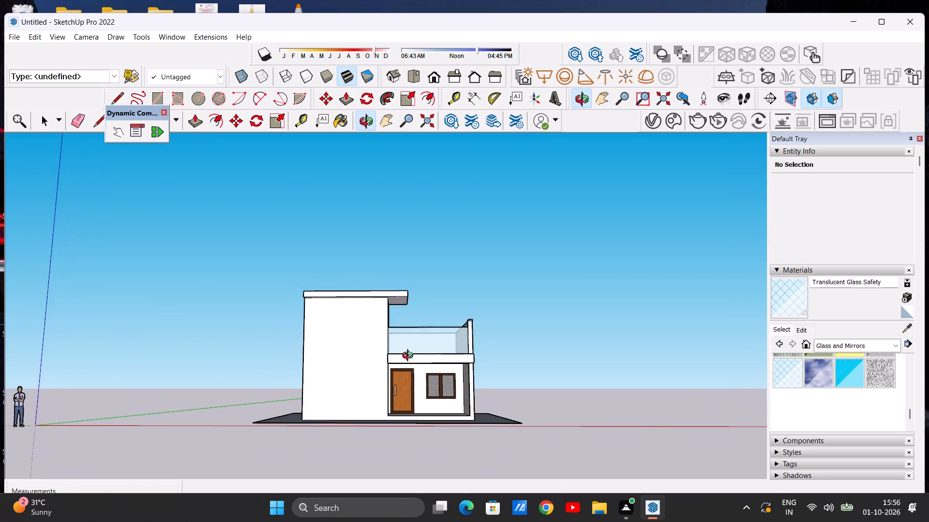
middle_drag(410, 357, 390, 399)
scroll(393, 315, down, 4)
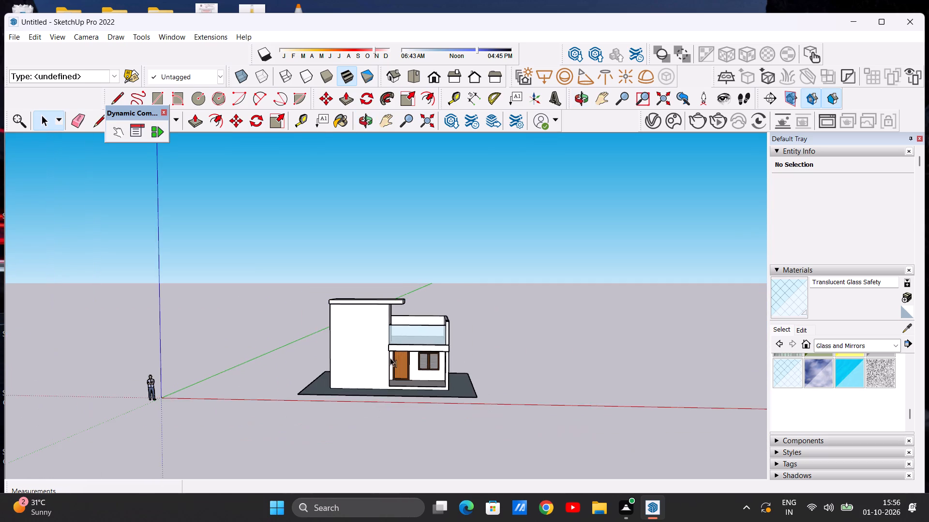
scroll(390, 358, up, 6)
middle_drag(391, 350, 382, 412)
scroll(382, 412, up, 1)
scroll(434, 380, up, 8)
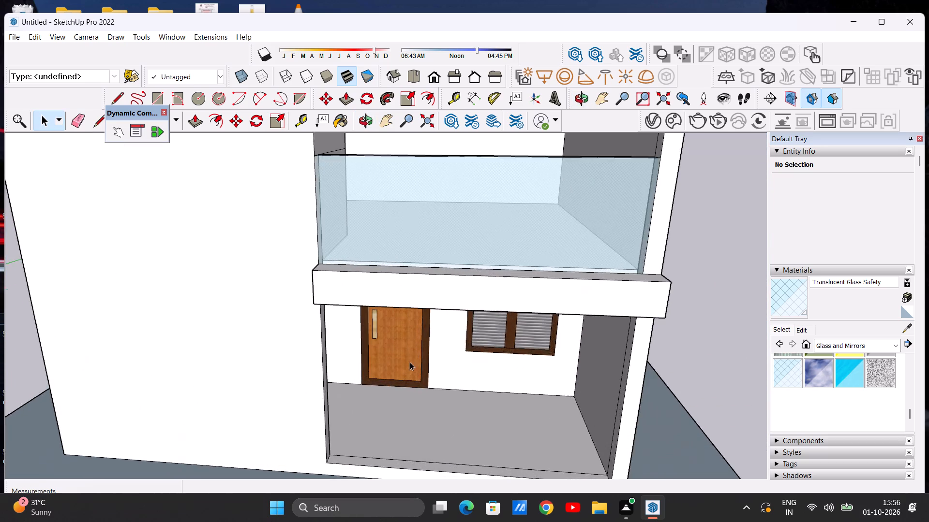
scroll(402, 369, up, 18)
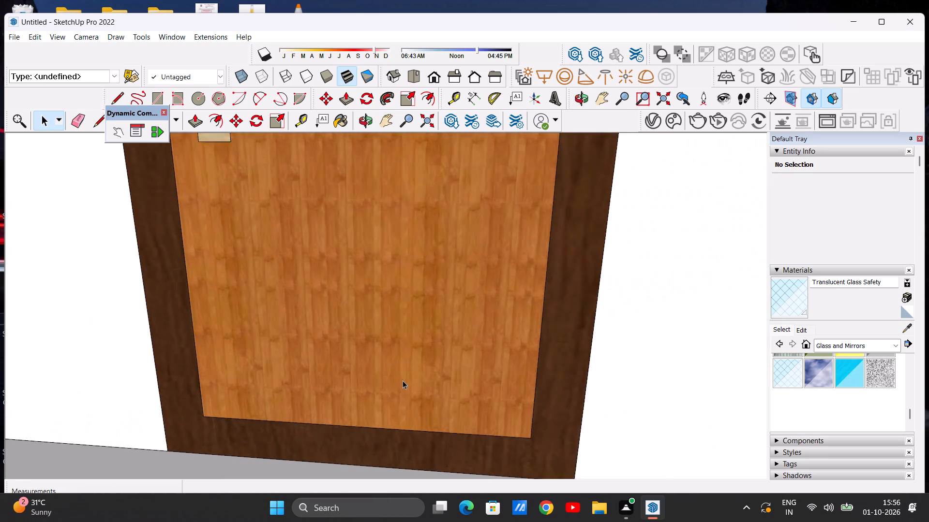
scroll(403, 380, up, 7)
scroll(417, 367, down, 20)
scroll(417, 367, down, 4)
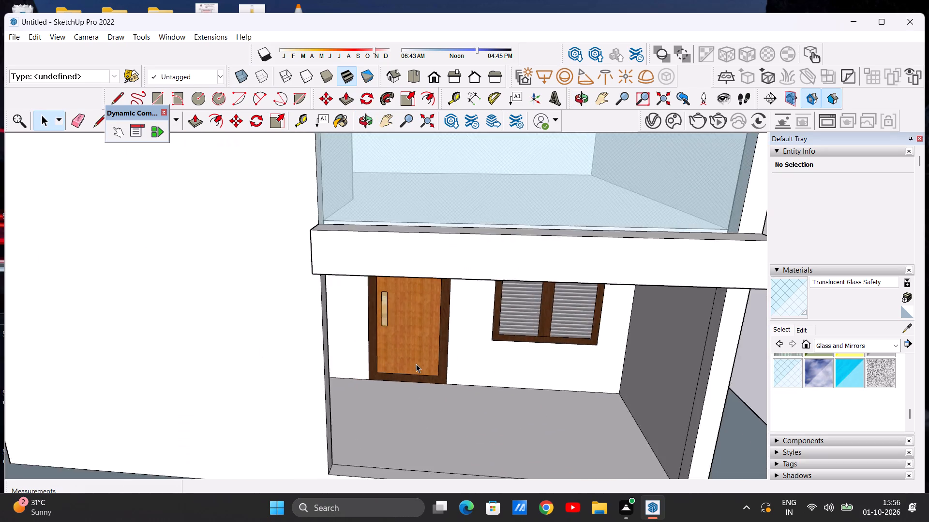
scroll(416, 364, down, 12)
middle_drag(370, 392, 377, 340)
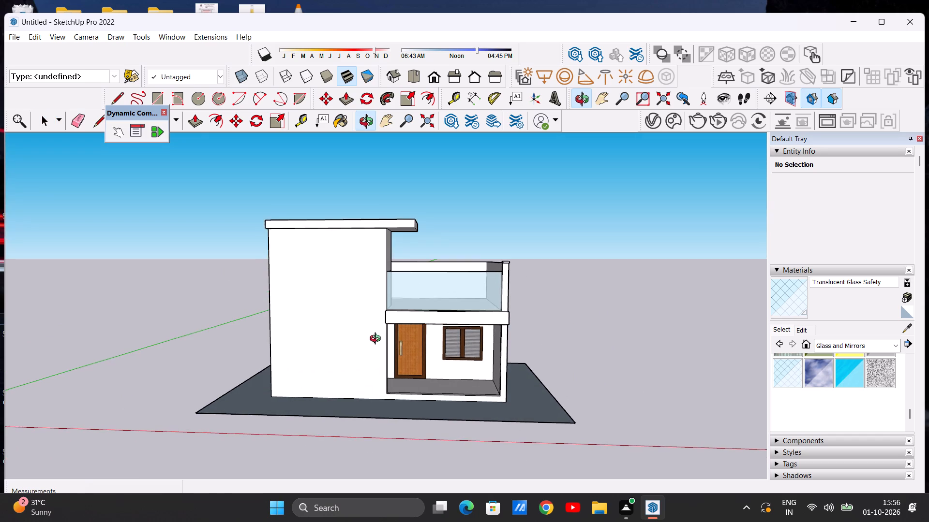
middle_drag(377, 340, 376, 329)
scroll(371, 332, up, 4)
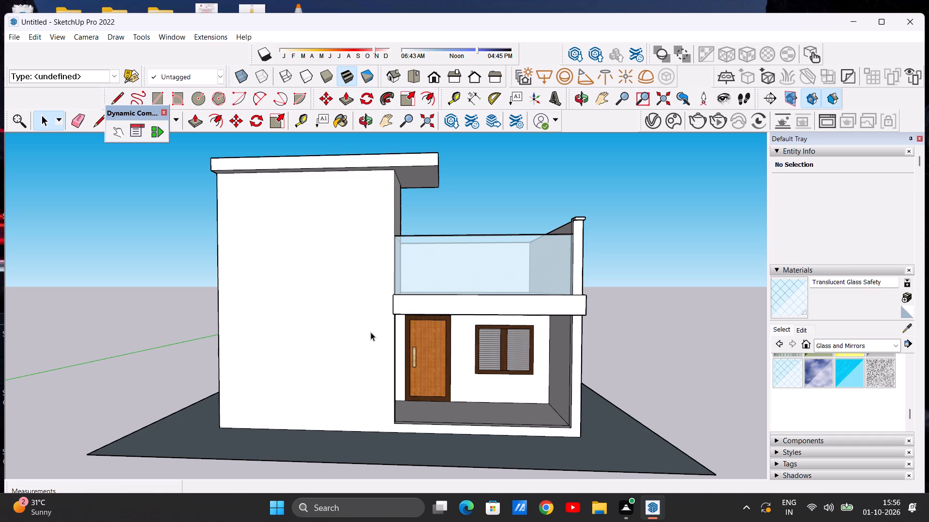
scroll(371, 332, down, 5)
scroll(357, 362, up, 7)
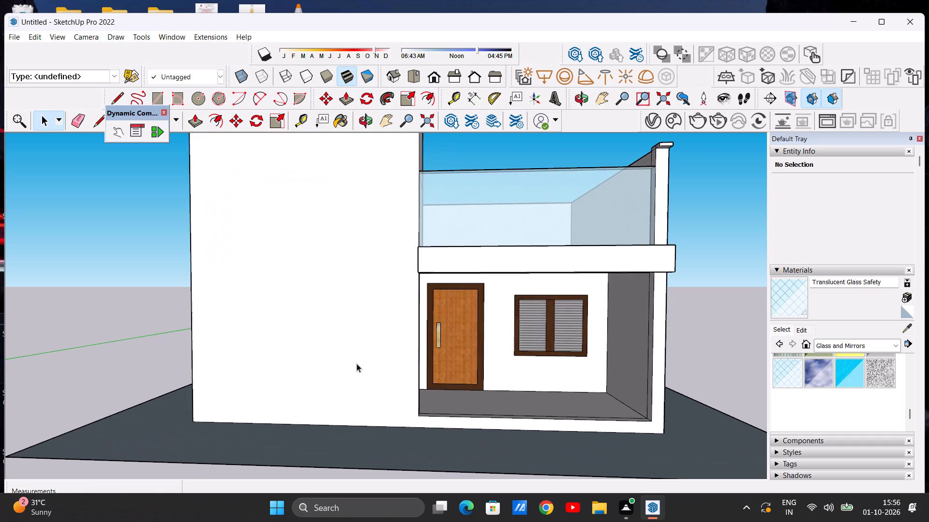
scroll(368, 339, down, 5)
middle_drag(399, 273, 377, 359)
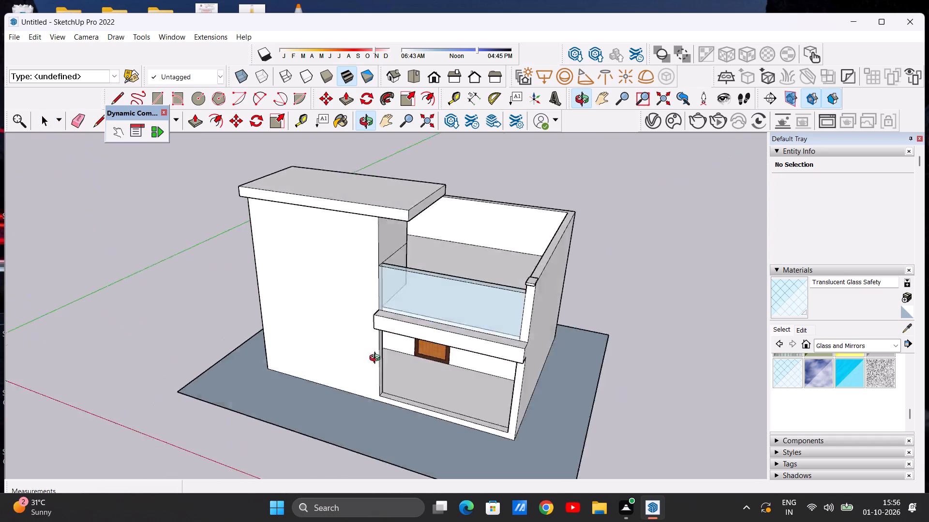
middle_drag(377, 359, 413, 288)
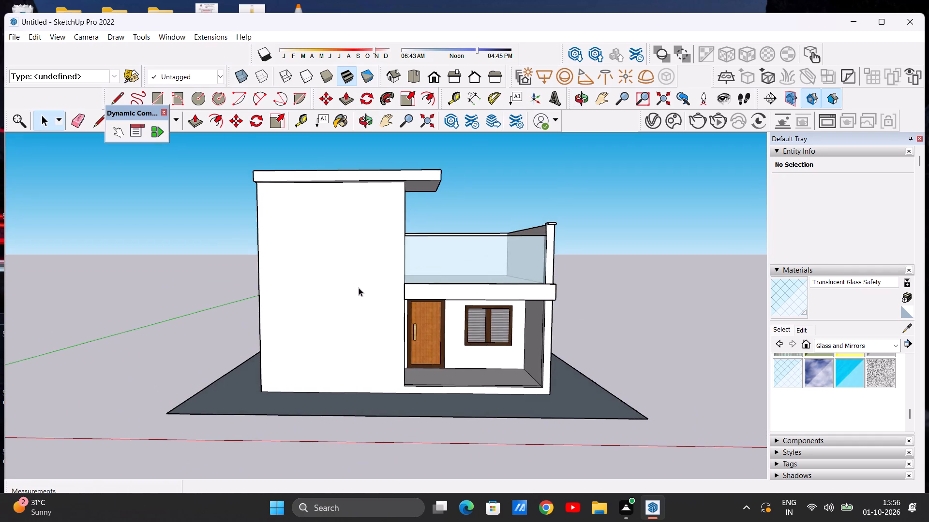
Review the front elevation from straight on, below and above, comparing the blank tall wall with the door, window and glass parapet.
scroll(358, 285, down, 3)
scroll(401, 294, up, 7)
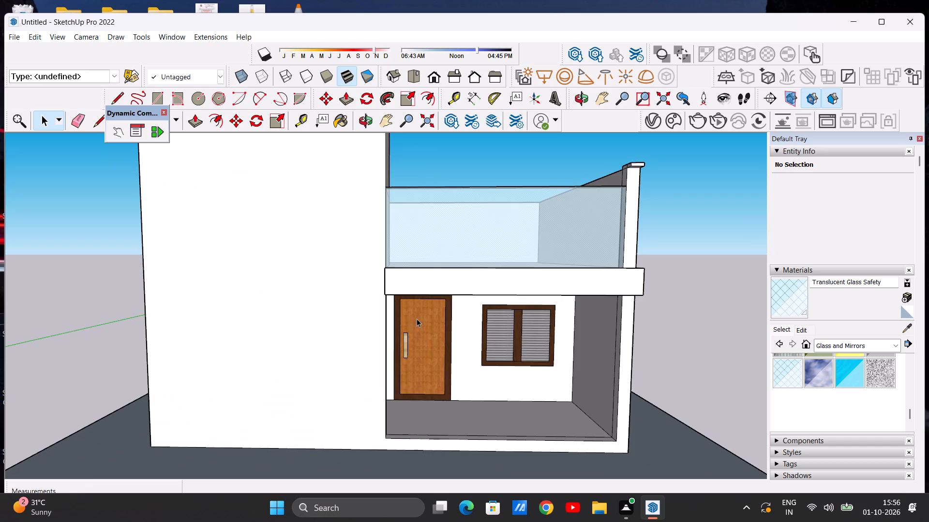
middle_drag(417, 319, 385, 323)
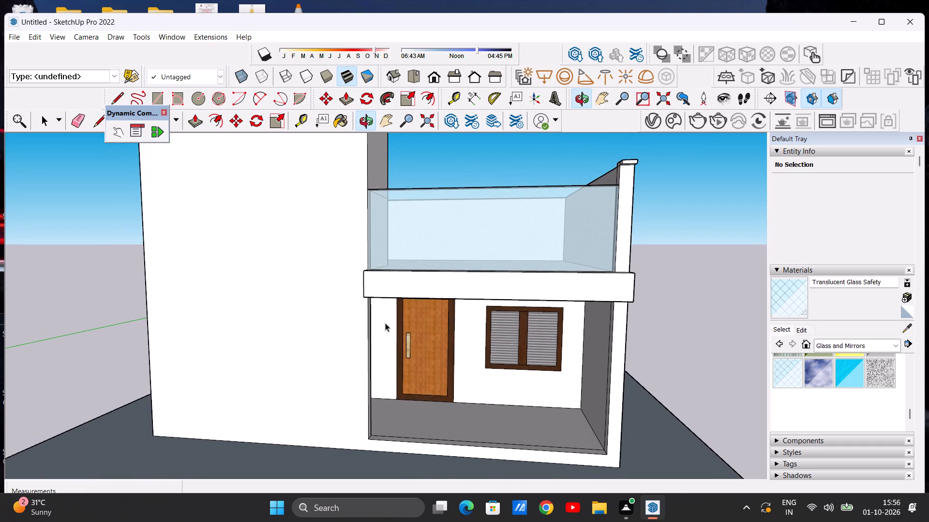
scroll(368, 323, down, 9)
scroll(340, 320, up, 5)
middle_drag(342, 324, 369, 274)
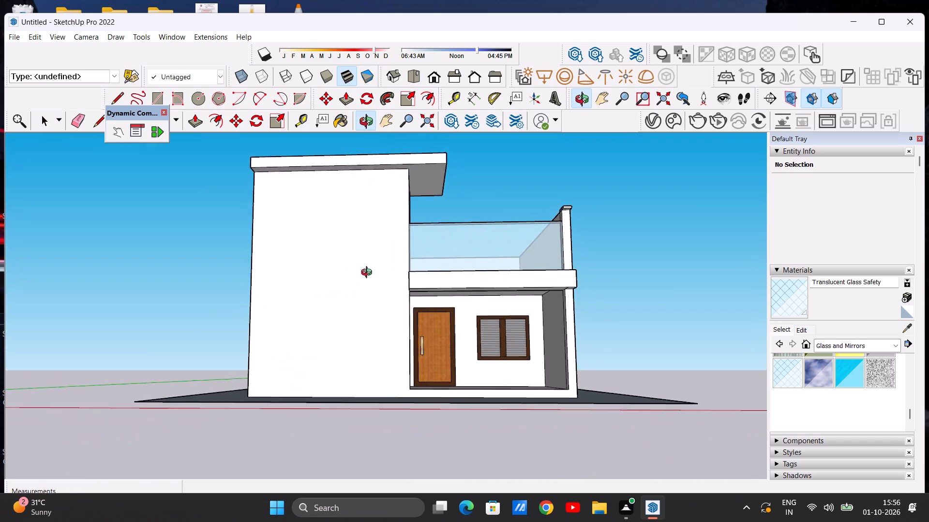
middle_drag(369, 274, 366, 319)
scroll(362, 328, down, 4)
scroll(373, 233, up, 5)
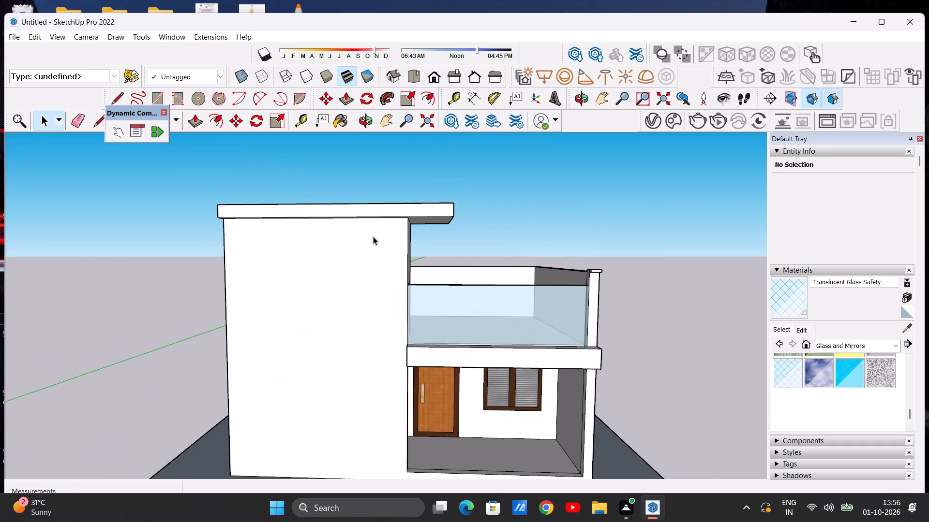
middle_drag(384, 260, 410, 196)
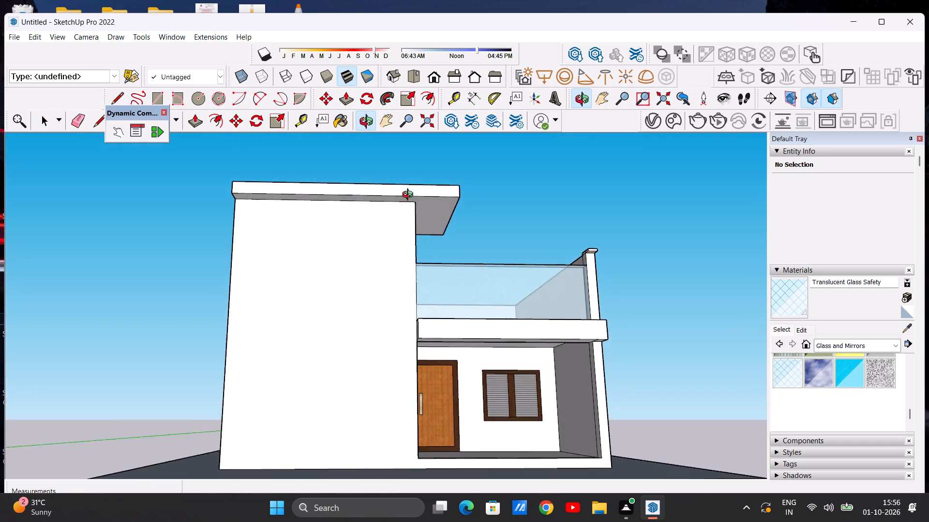
middle_drag(410, 196, 392, 252)
scroll(349, 263, down, 6)
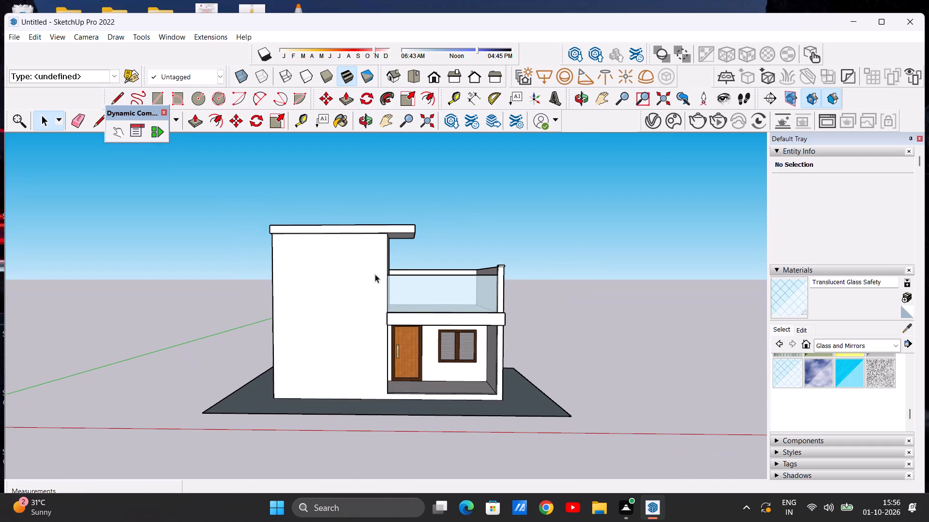
scroll(375, 275, up, 4)
scroll(371, 273, down, 4)
scroll(416, 331, up, 5)
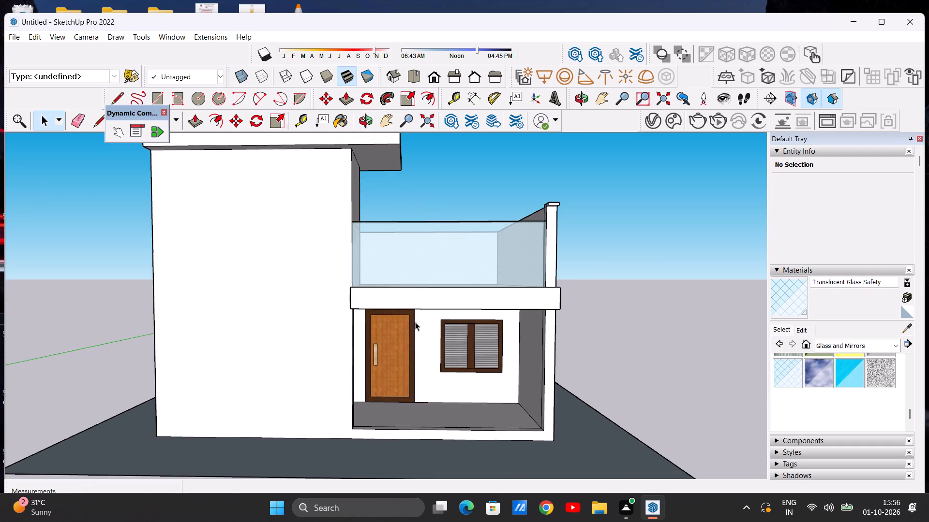
scroll(412, 227, down, 5)
scroll(443, 324, up, 5)
scroll(459, 290, down, 4)
middle_drag(465, 305, 468, 310)
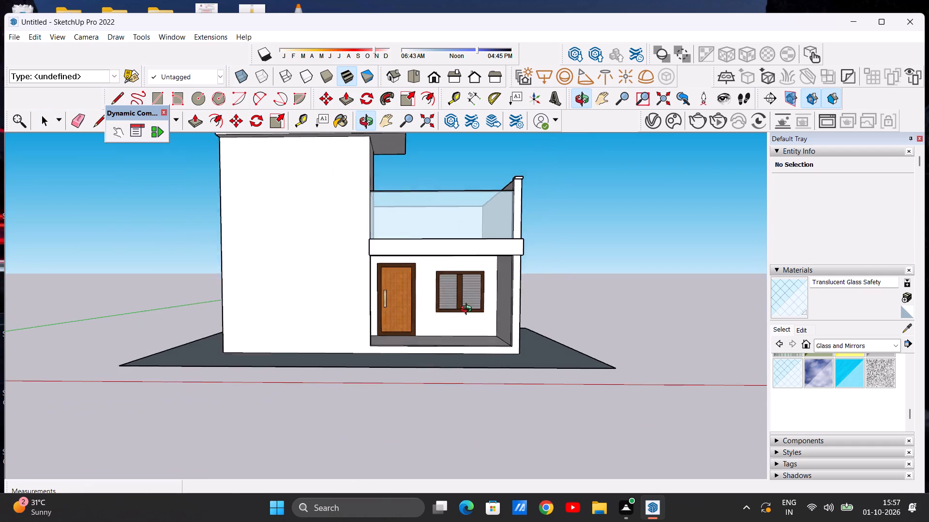
middle_drag(468, 310, 537, 367)
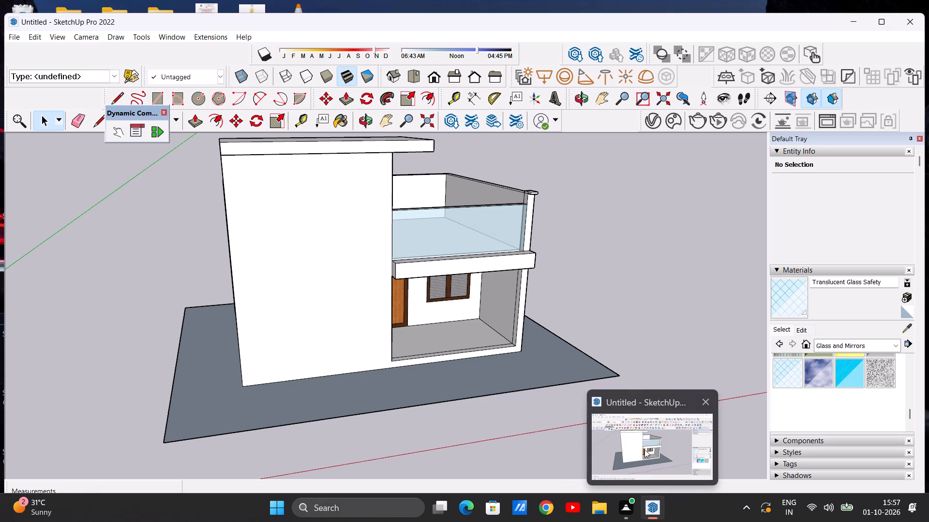
Inspect the porch with its door and window up close, and check the tall block and parapet from the front.
click(644, 449)
scroll(454, 326, up, 7)
middle_drag(438, 329, 255, 321)
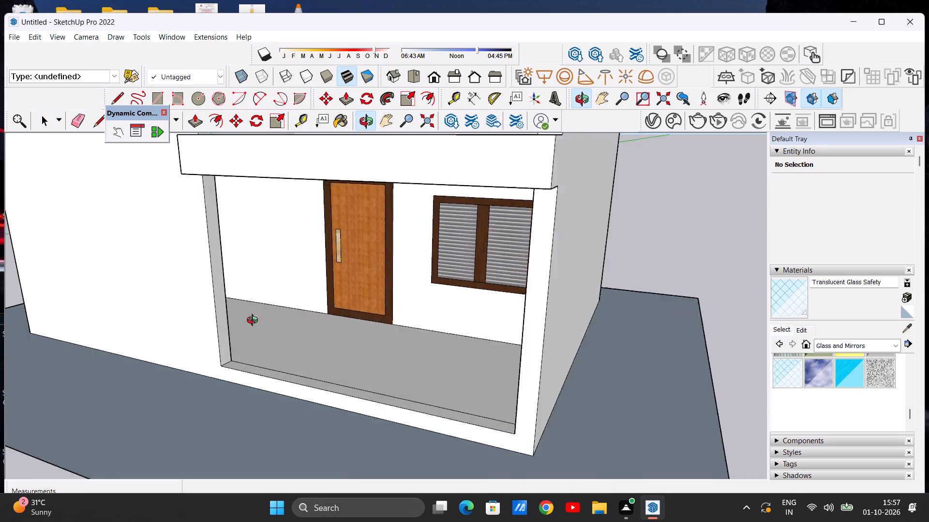
middle_drag(255, 321, 360, 317)
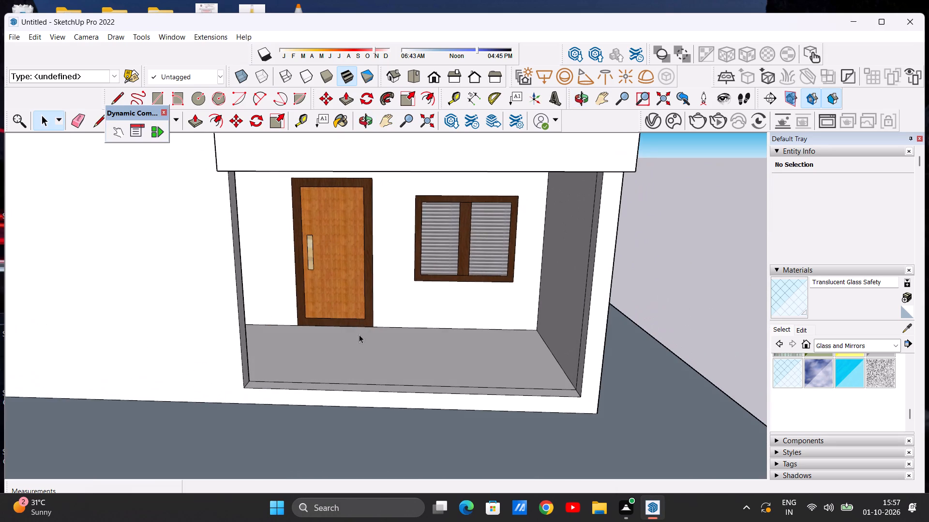
scroll(365, 337, down, 12)
middle_drag(311, 335, 324, 241)
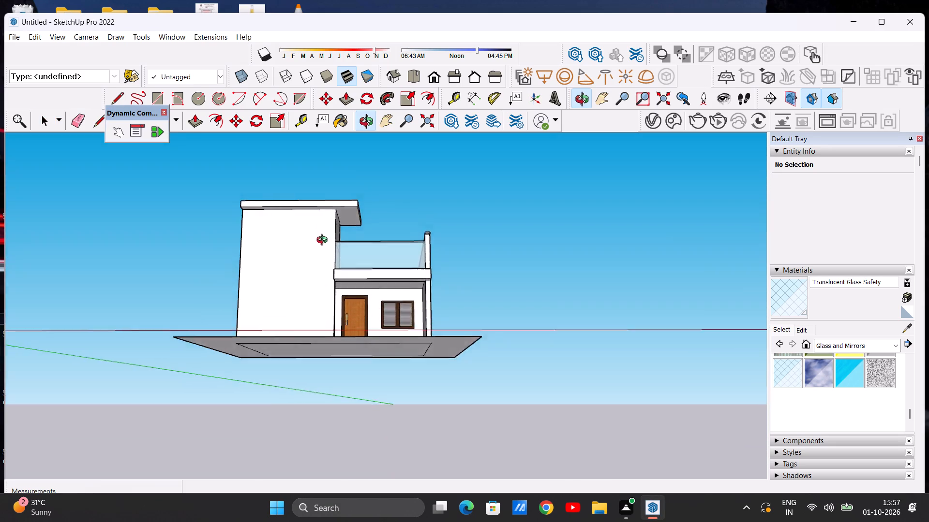
middle_drag(324, 241, 333, 295)
scroll(336, 272, up, 3)
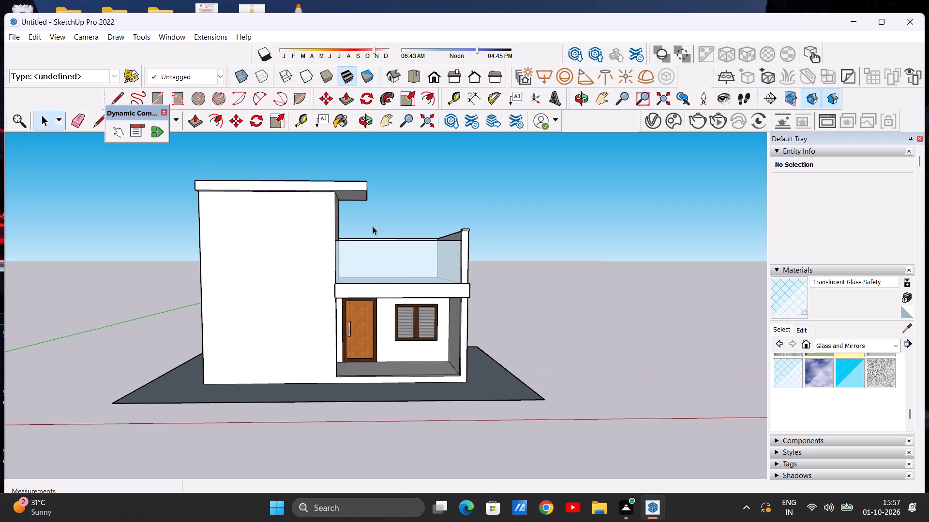
middle_drag(367, 231, 333, 243)
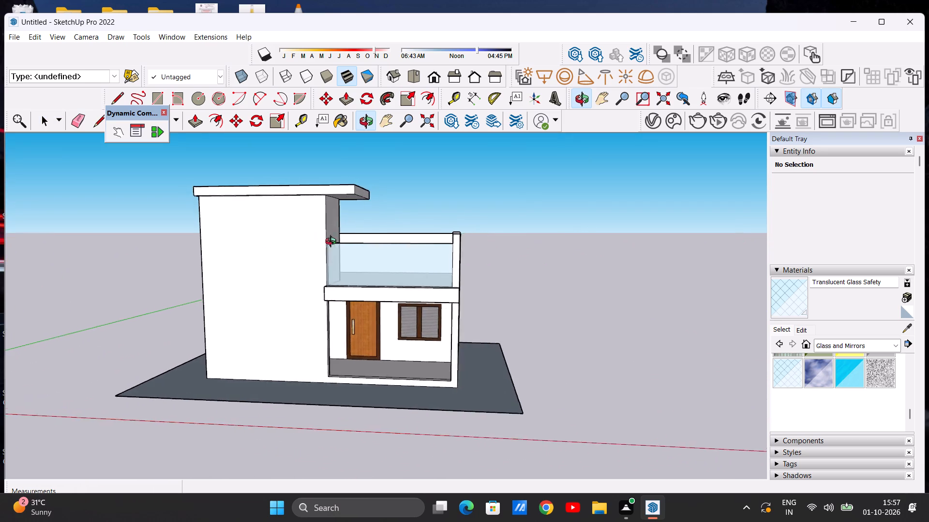
middle_drag(333, 243, 365, 237)
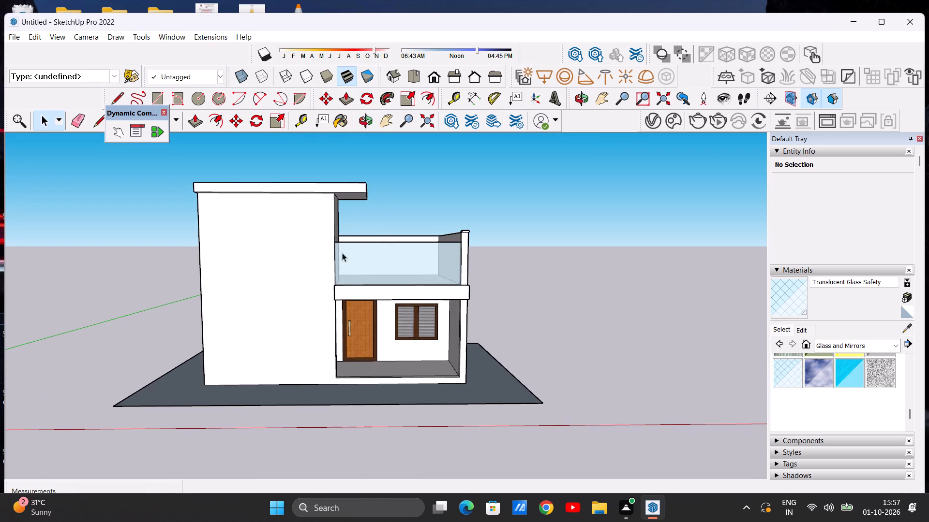
scroll(310, 256, up, 1)
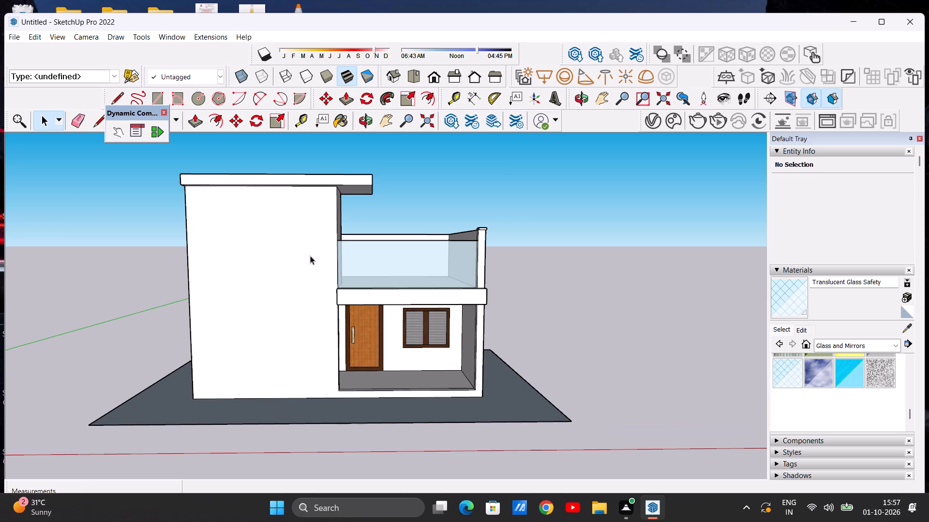
scroll(310, 256, up, 3)
scroll(290, 256, down, 5)
Erase the leftover horizontal edge across the tall block's side wall facing the terrace.
middle_drag(349, 241, 127, 270)
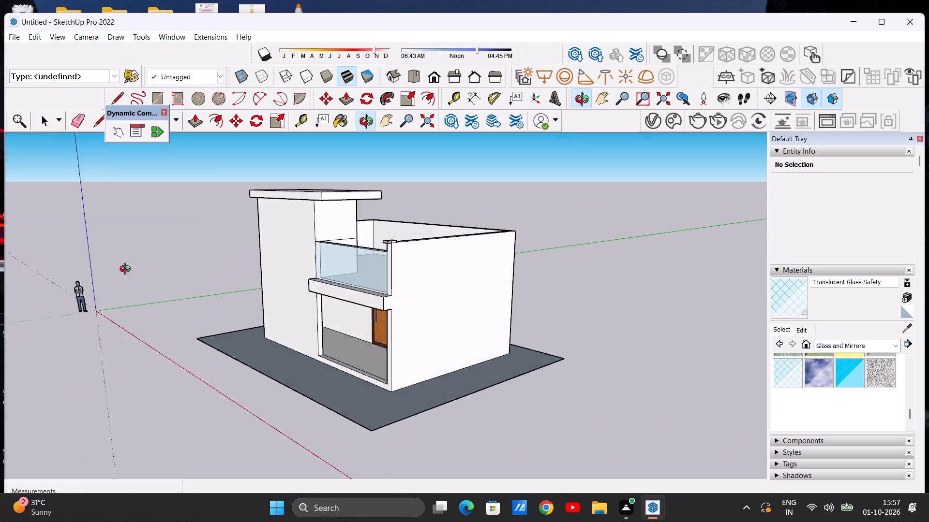
middle_drag(127, 270, 70, 300)
scroll(364, 225, up, 13)
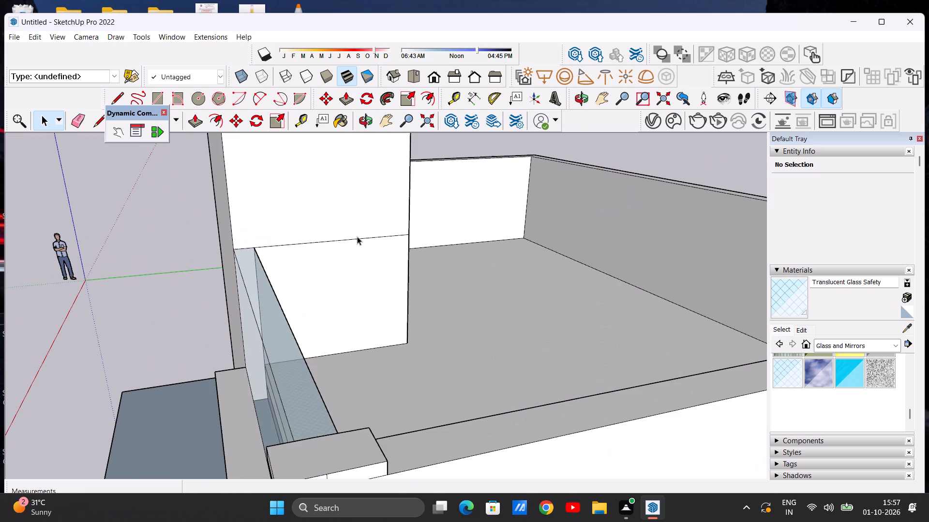
key(e)
drag(315, 234, 323, 253)
key(space)
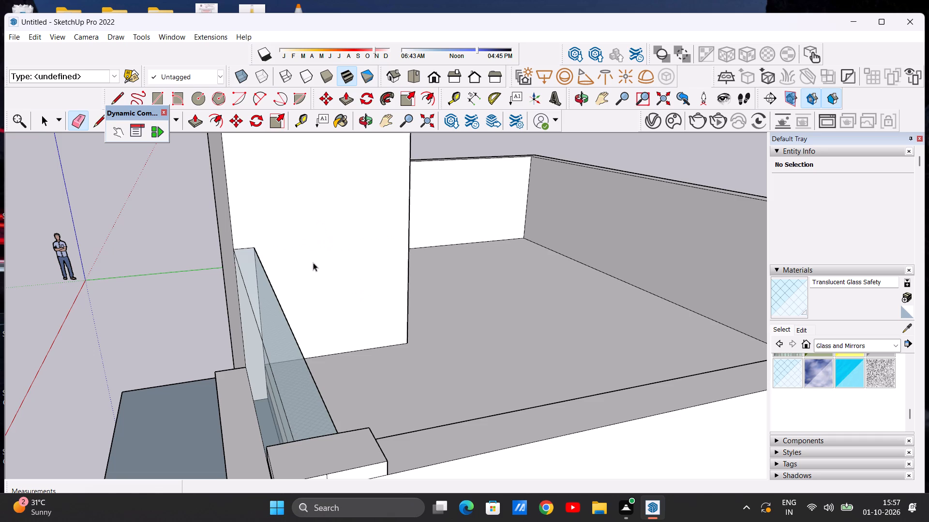
Draw a door-sized rectangle about 8' 4" by 3' 4" on the tall block's terrace-side wall, with its base on the terrace floor.
scroll(301, 249, down, 9)
middle_drag(322, 236, 288, 249)
scroll(310, 226, up, 2)
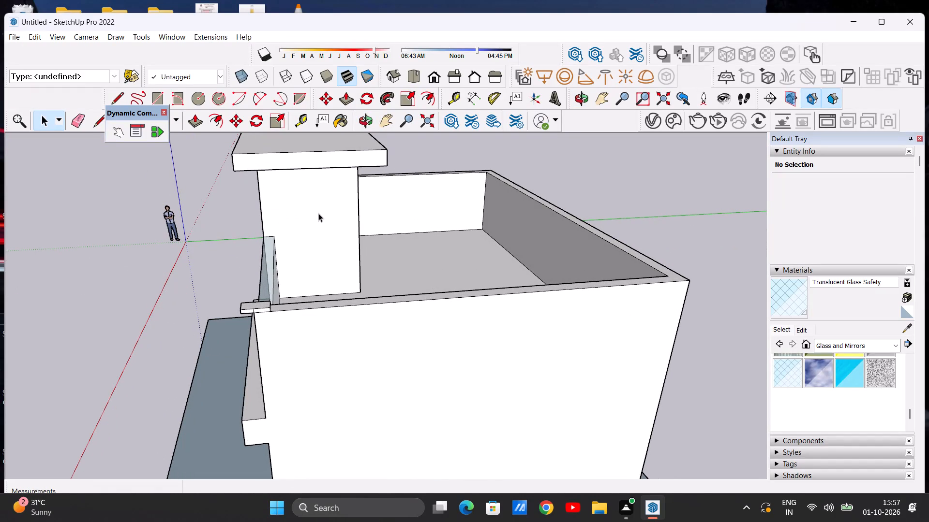
click(153, 92)
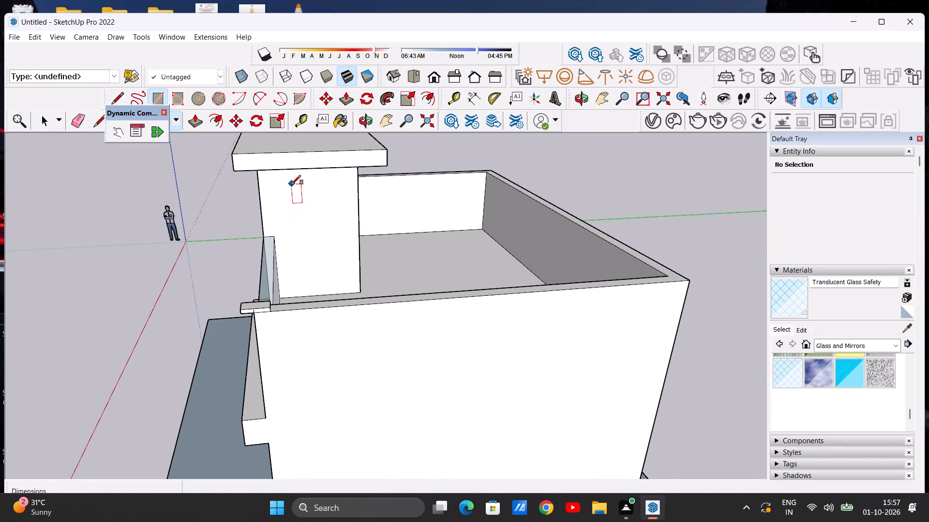
click(285, 189)
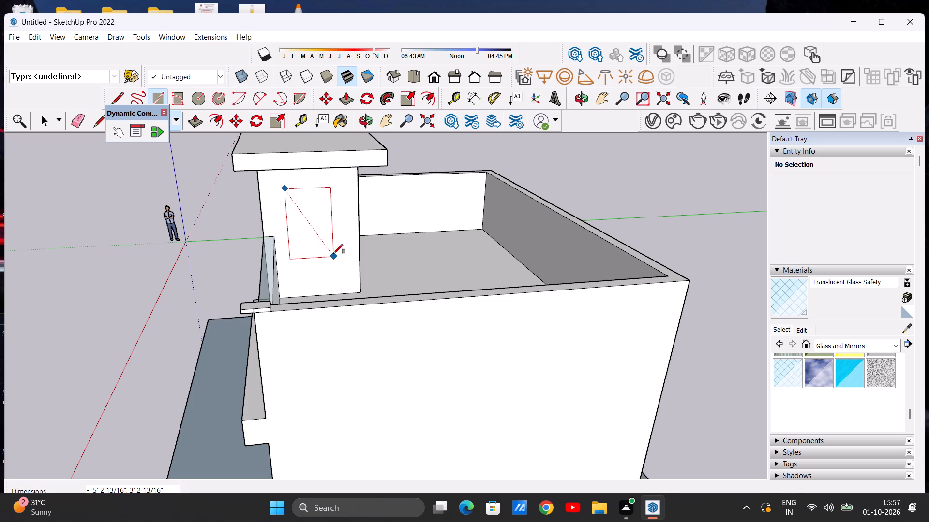
click(336, 296)
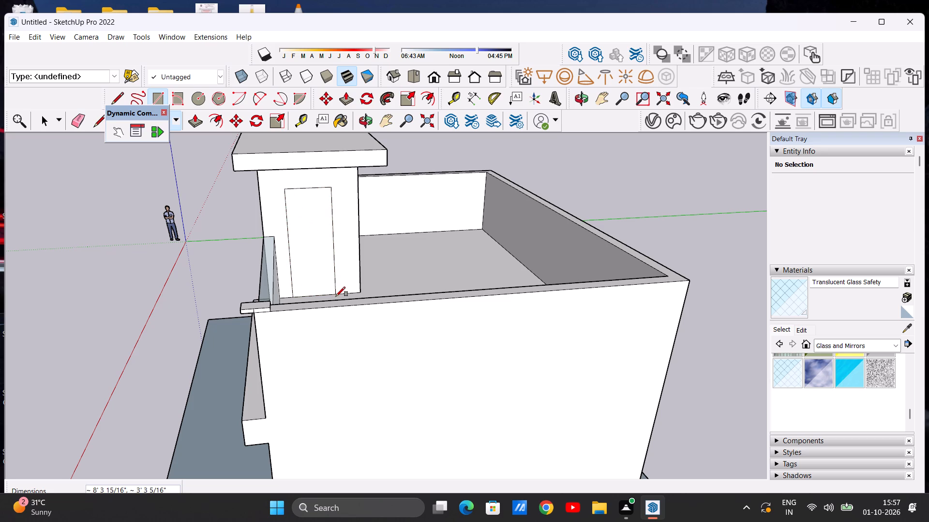
key(space)
Examine the door outline on the terrace-side wall and the whole front elevation from several angles.
scroll(303, 234, down, 5)
middle_drag(312, 217, 247, 217)
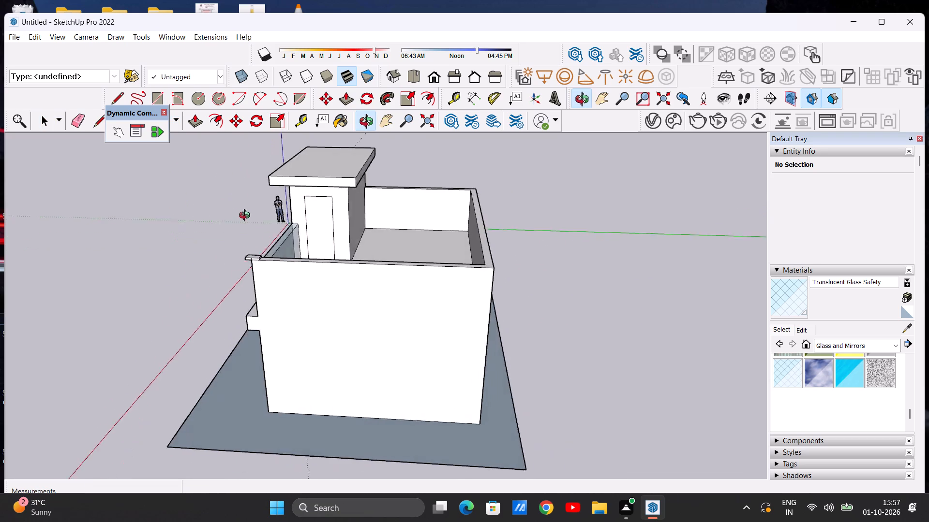
middle_drag(247, 217, 232, 216)
scroll(322, 203, up, 11)
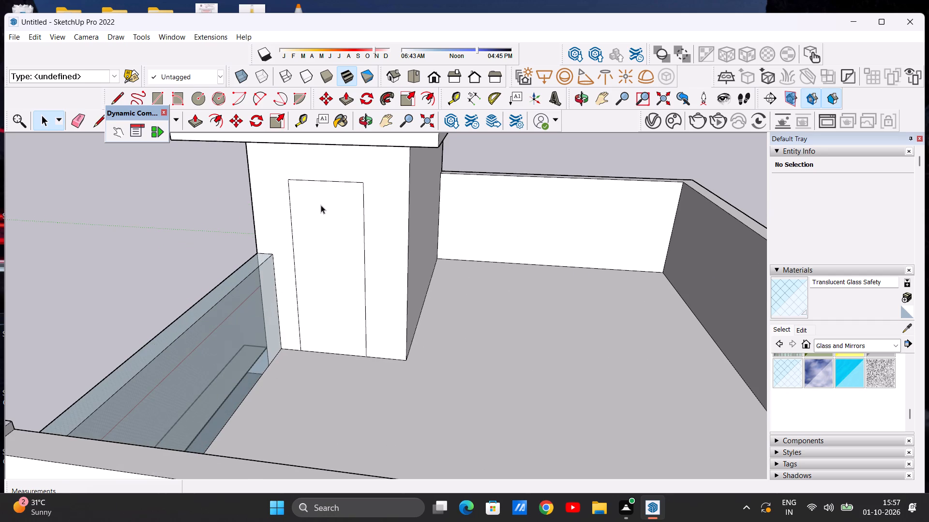
scroll(339, 209, down, 5)
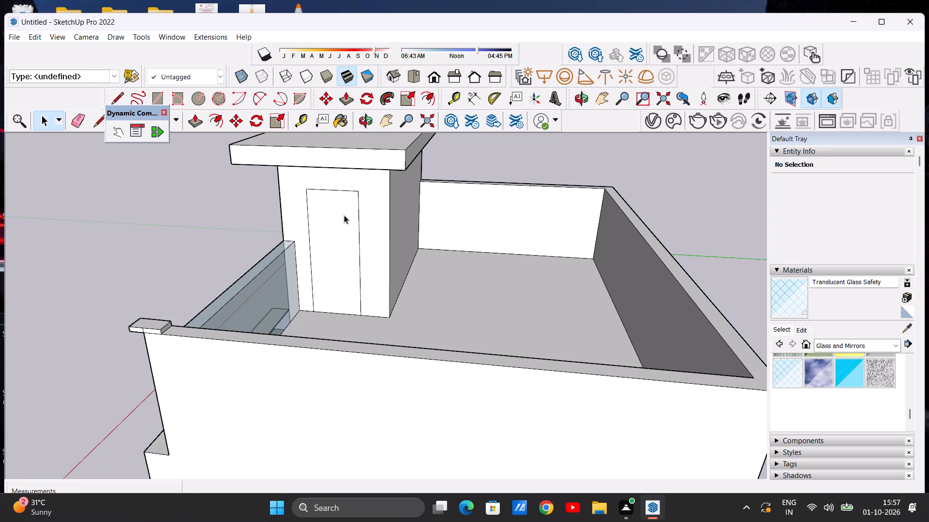
middle_drag(298, 216, 493, 187)
scroll(291, 231, down, 1)
middle_drag(294, 232, 370, 228)
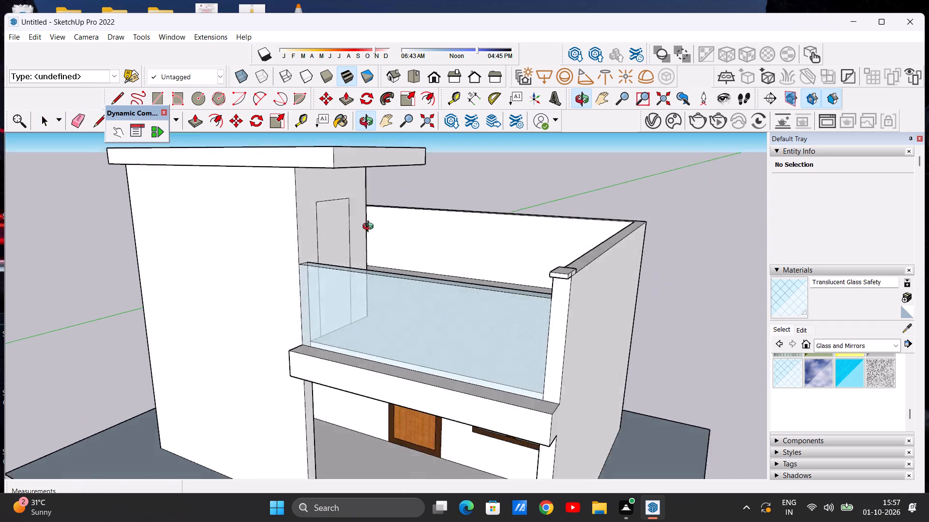
middle_drag(370, 228, 499, 223)
scroll(426, 214, down, 5)
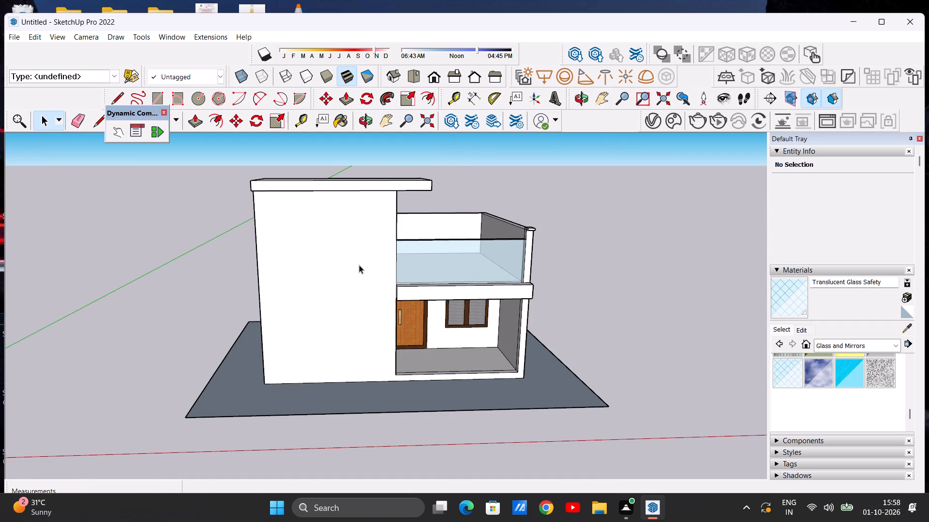
scroll(325, 256, up, 3)
scroll(302, 246, down, 8)
middle_drag(302, 268, 295, 233)
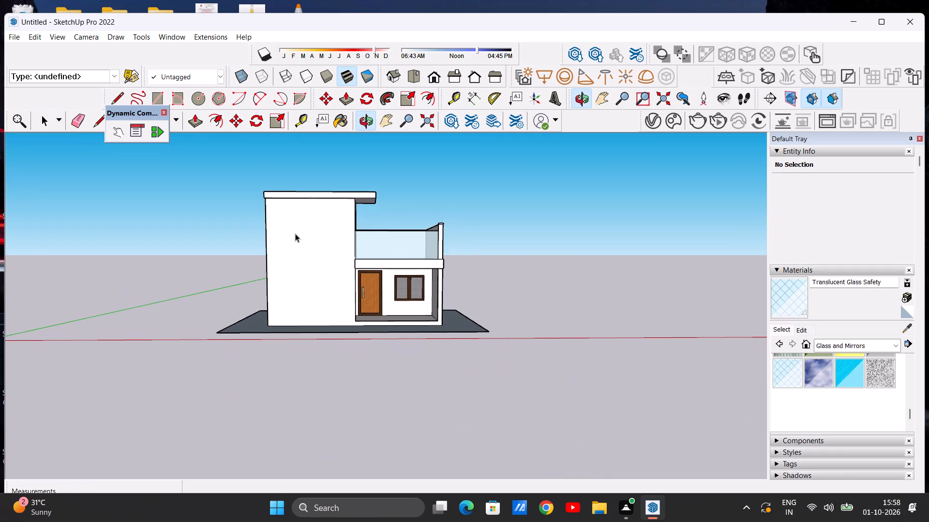
scroll(308, 241, up, 4)
scroll(379, 245, up, 5)
scroll(361, 248, down, 4)
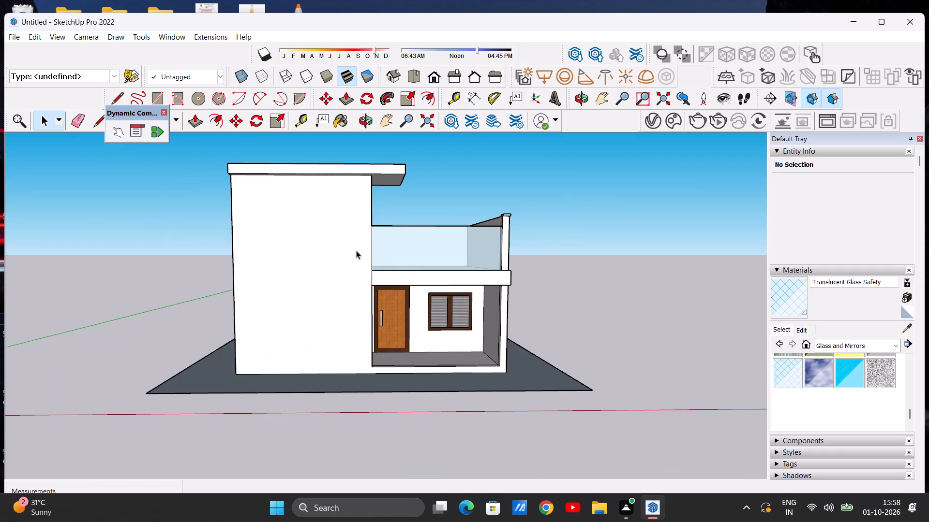
scroll(356, 250, down, 1)
scroll(360, 199, up, 6)
scroll(330, 213, down, 4)
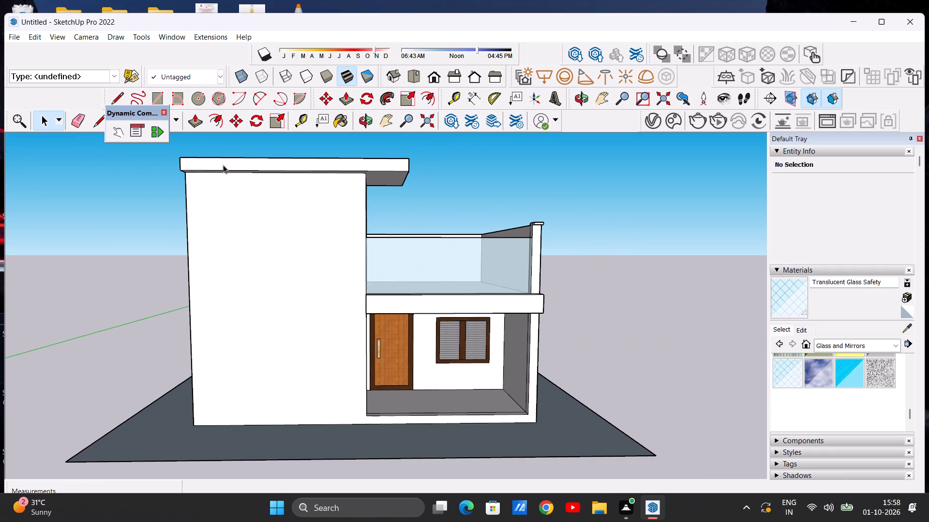
Draw an L-shaped line on the tall block's front wall: about 18' 9" down, 11' 8" across near the base, and down to the ground.
click(118, 99)
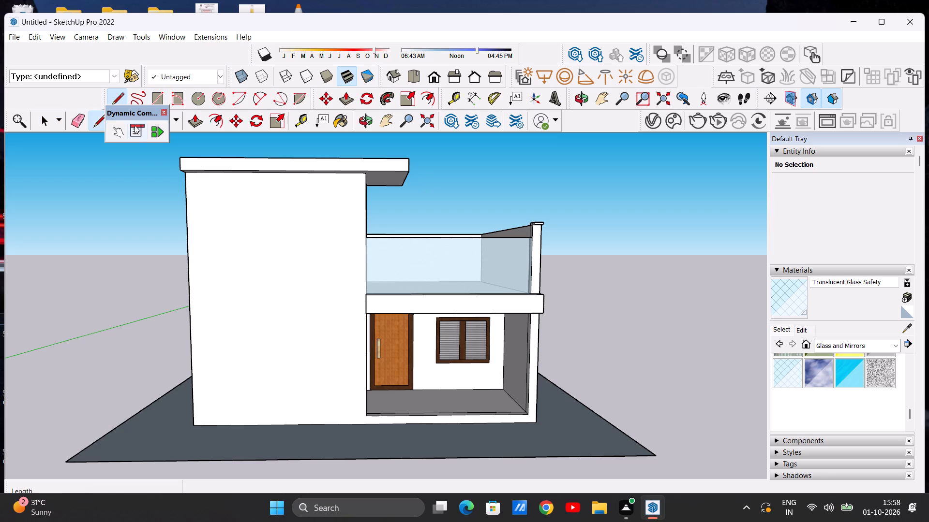
click(213, 190)
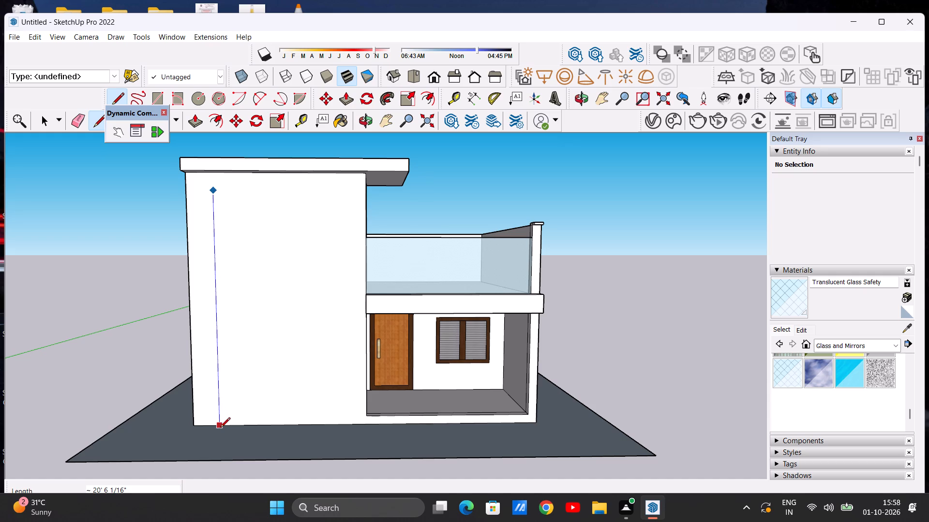
click(219, 392)
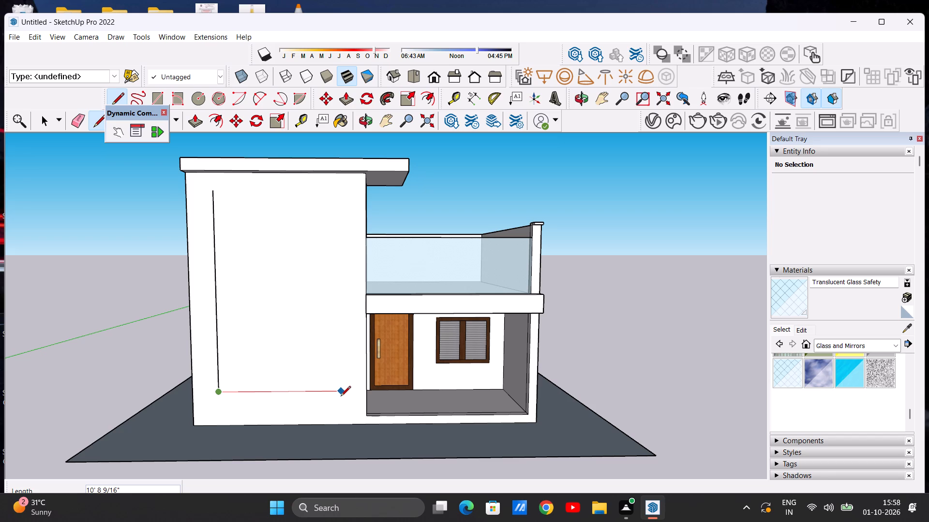
key(space)
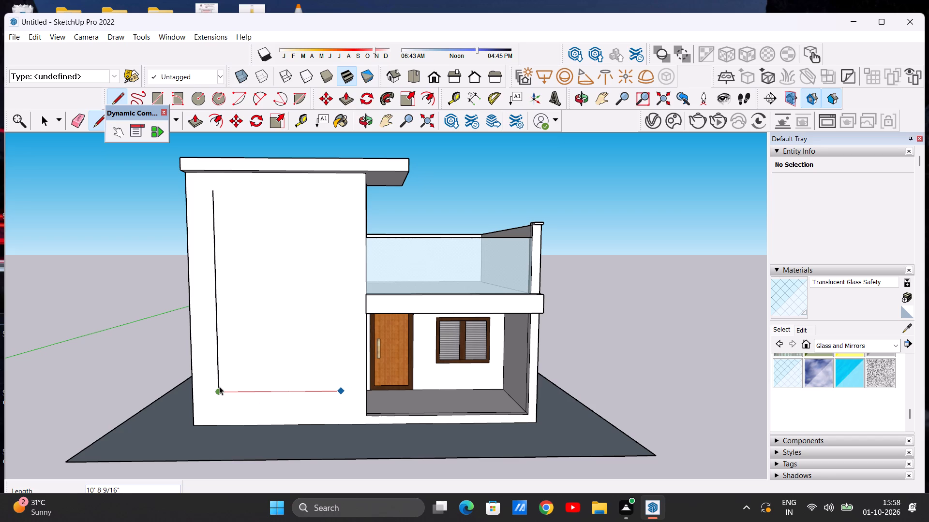
key(l)
click(219, 394)
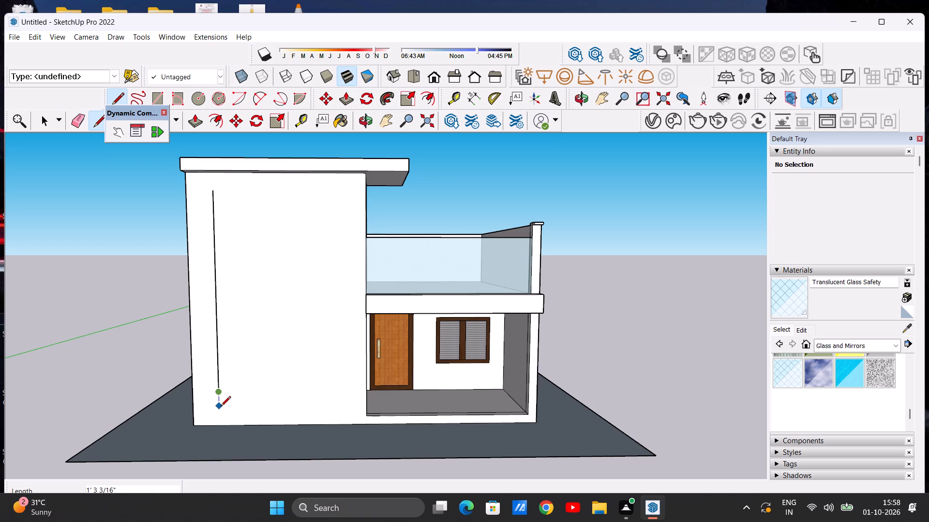
click(221, 407)
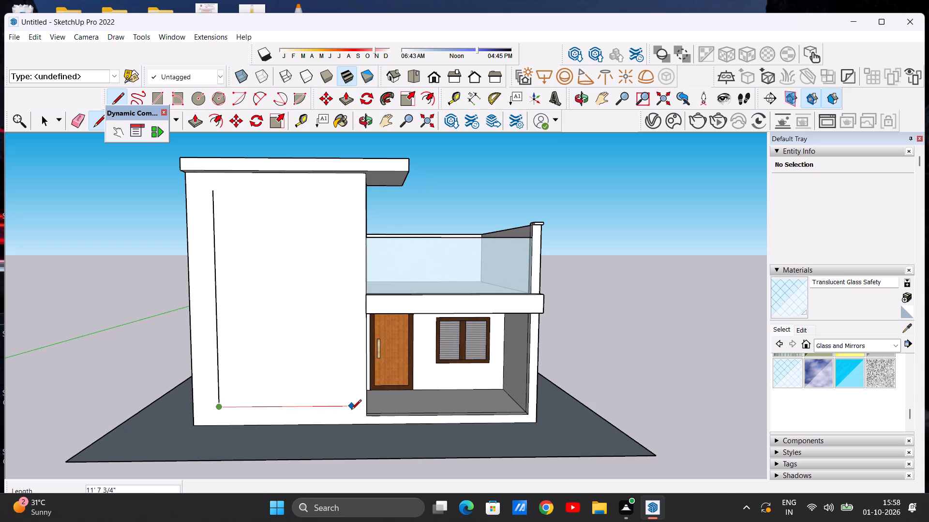
click(351, 410)
click(351, 425)
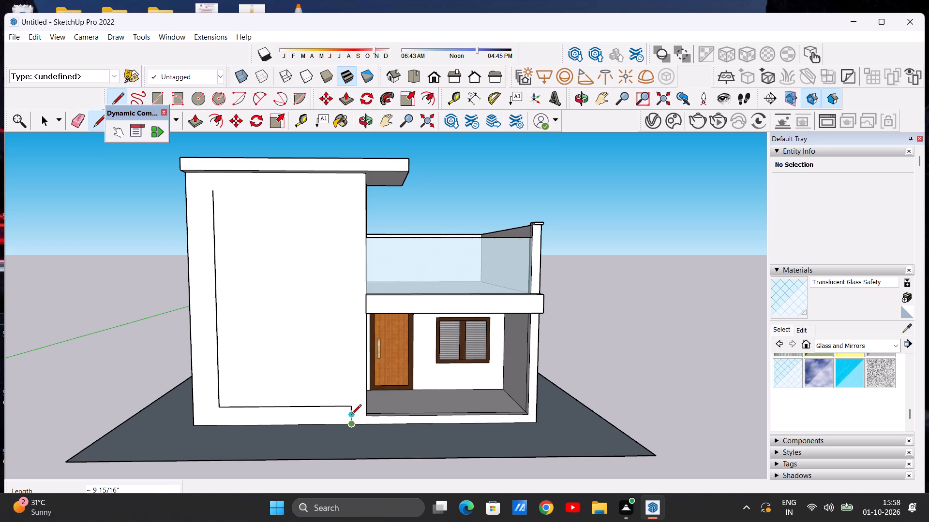
click(349, 408)
key(space)
Draw a short vertical line from the porch opening's lower corner beside the tall block down to the wall's base edge.
scroll(340, 405, down, 4)
scroll(352, 405, up, 10)
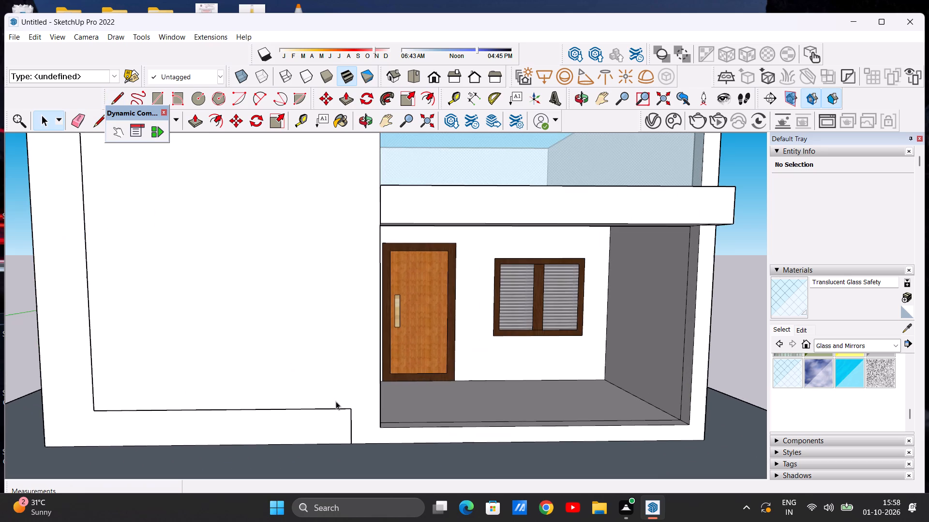
scroll(366, 391, down, 2)
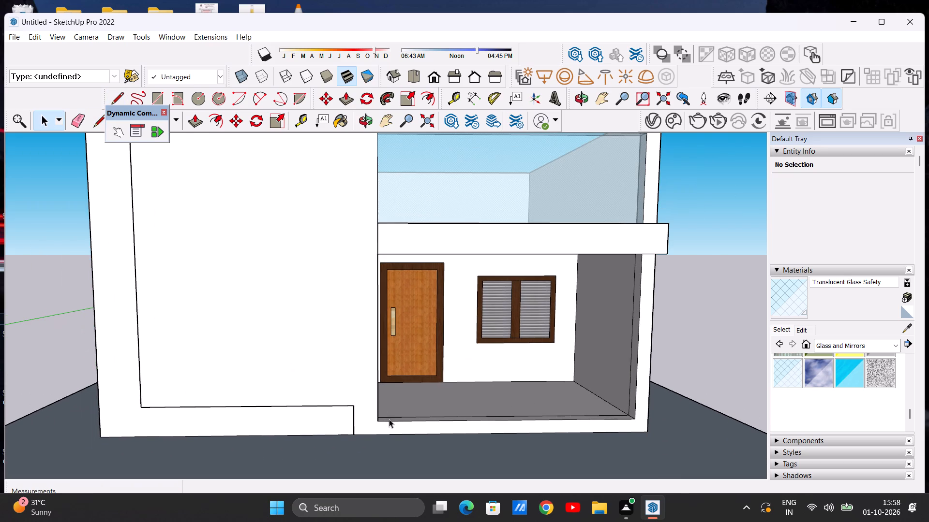
scroll(390, 419, up, 5)
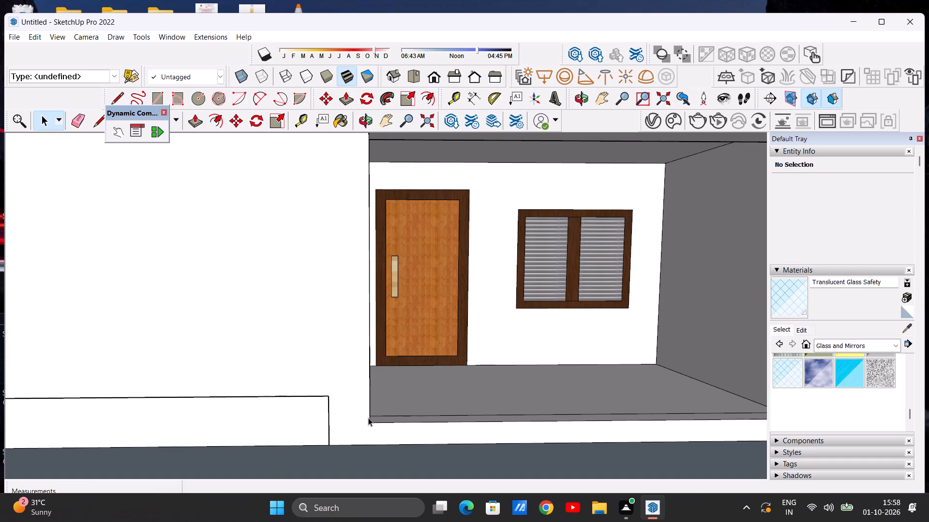
key(l)
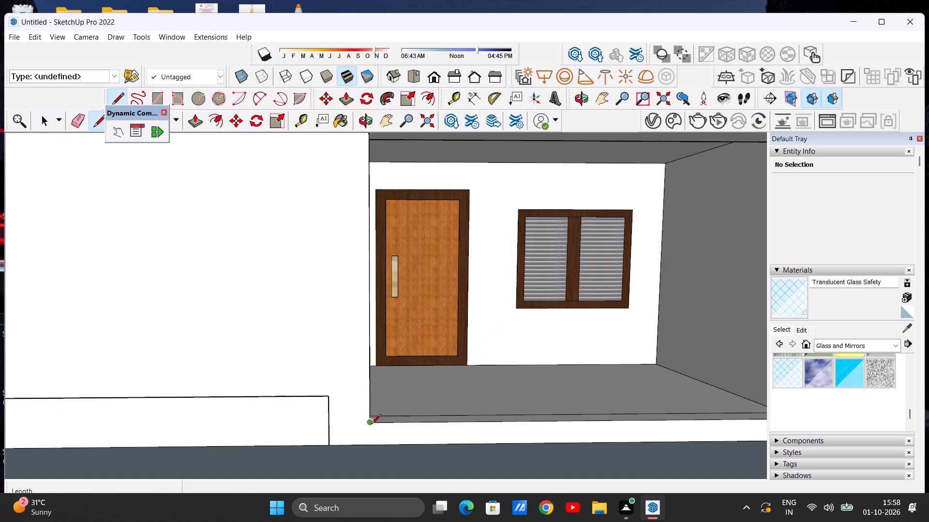
click(371, 425)
click(372, 442)
key(space)
Draw a 9" vertical line from the porch opening's outer lower corner down to the wall's base edge.
scroll(375, 438, down, 9)
scroll(575, 438, up, 2)
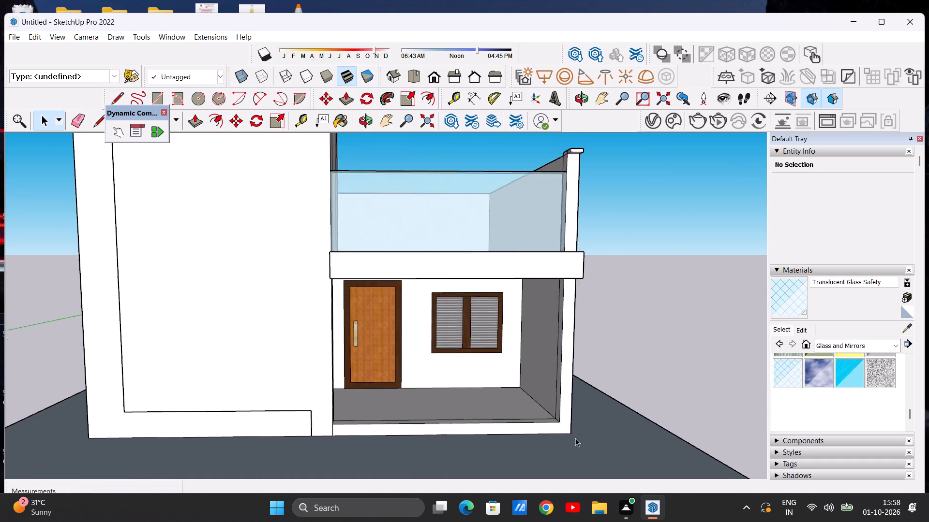
scroll(575, 438, up, 8)
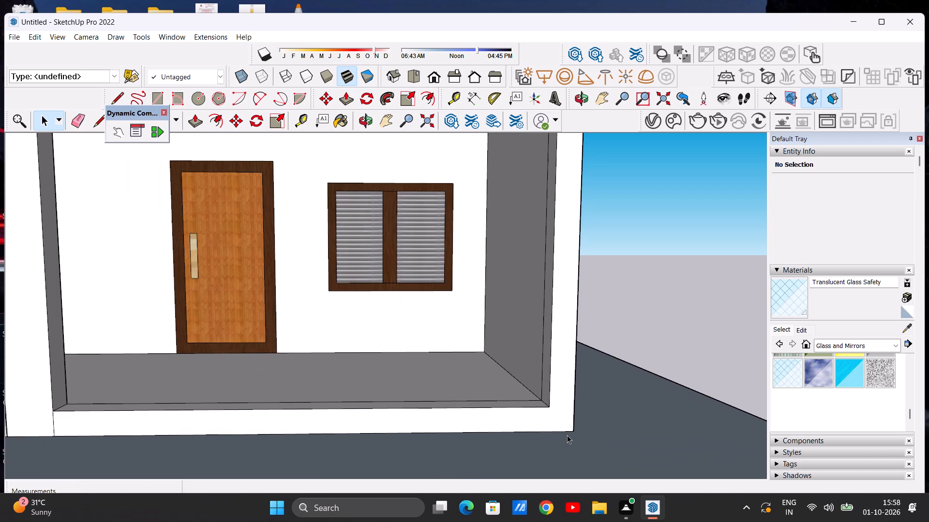
scroll(552, 408, up, 2)
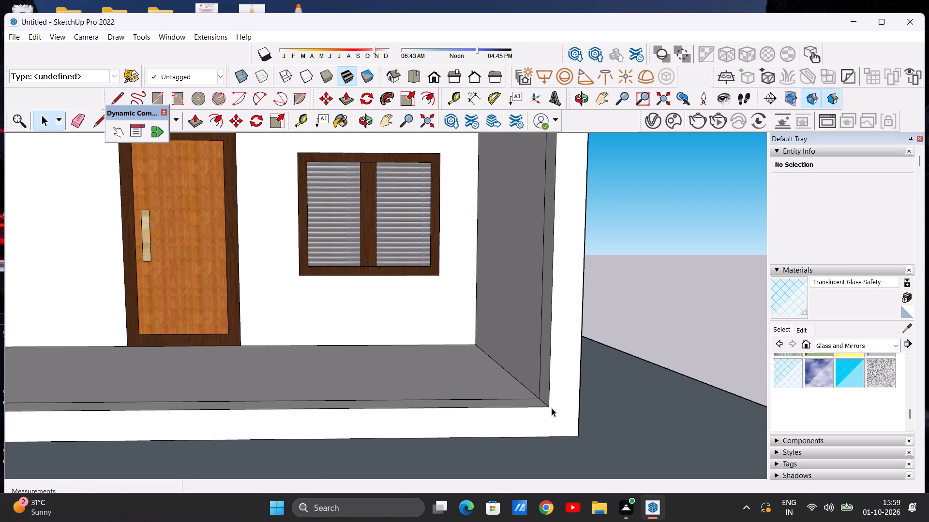
key(l)
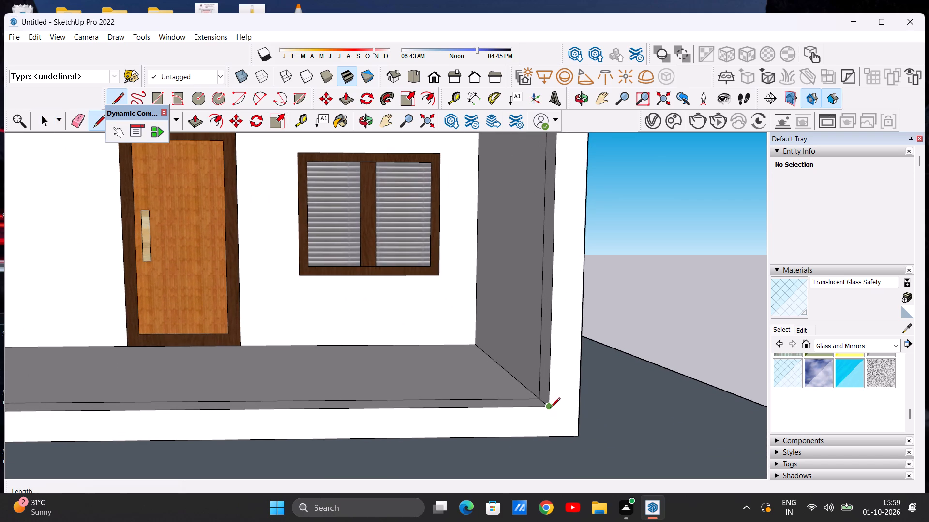
click(550, 408)
click(549, 439)
key(space)
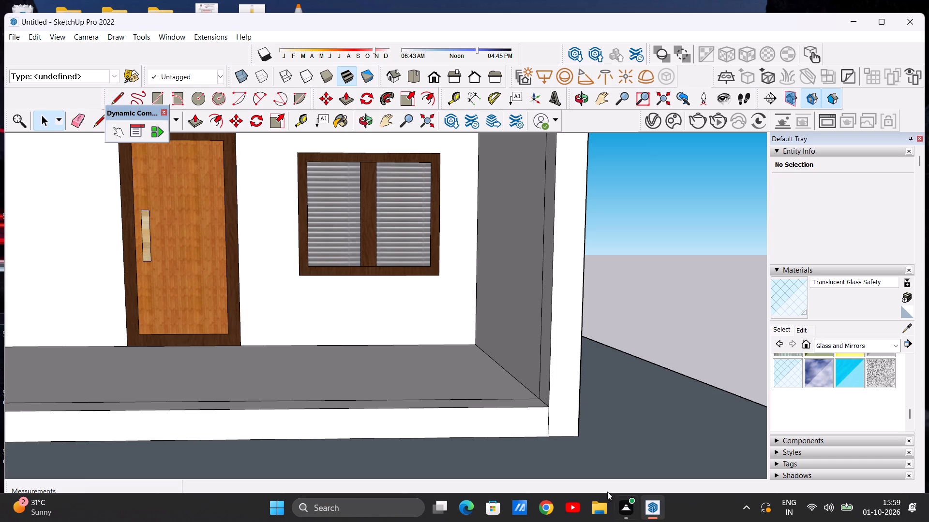
Extend the tall block's vertical front-wall line from its upper end to the underside of the roof slab.
scroll(605, 431, down, 3)
scroll(482, 384, down, 12)
middle_drag(404, 332, 396, 297)
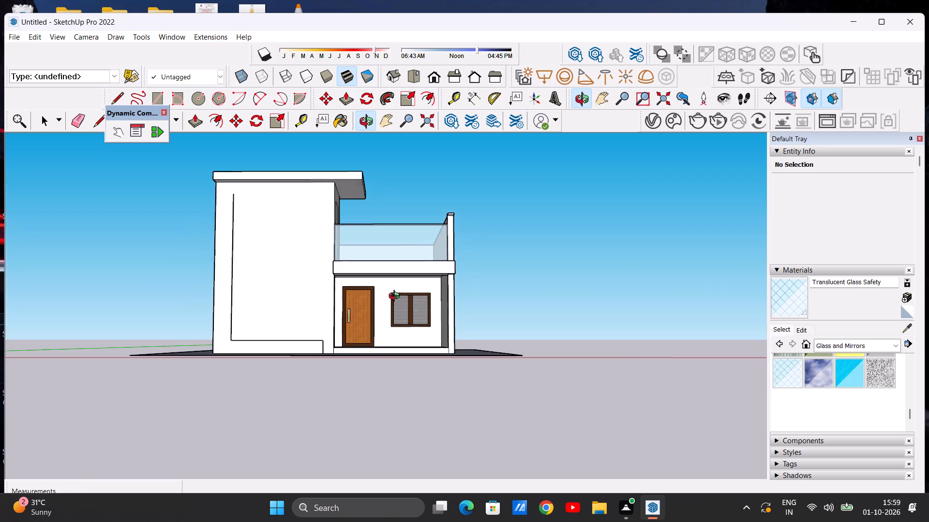
middle_drag(396, 297, 412, 306)
scroll(226, 200, up, 6)
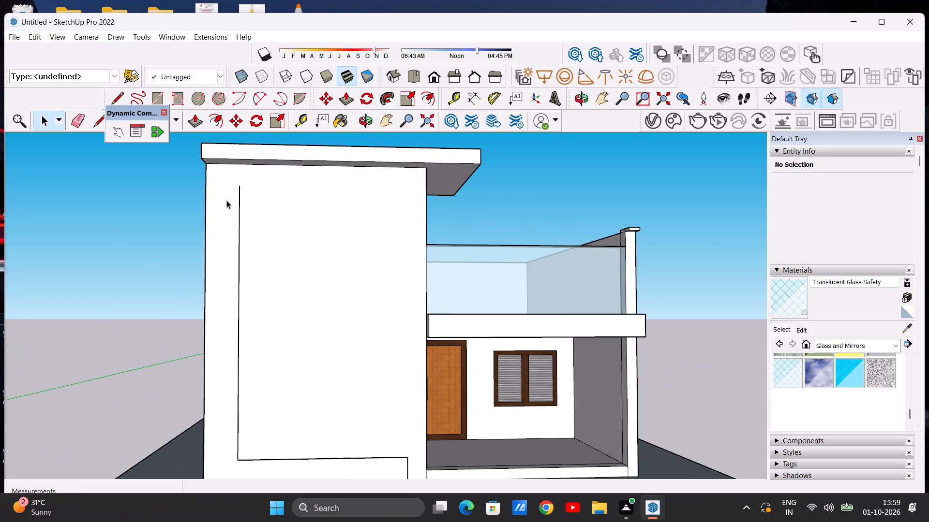
scroll(225, 206, down, 5)
scroll(231, 175, up, 7)
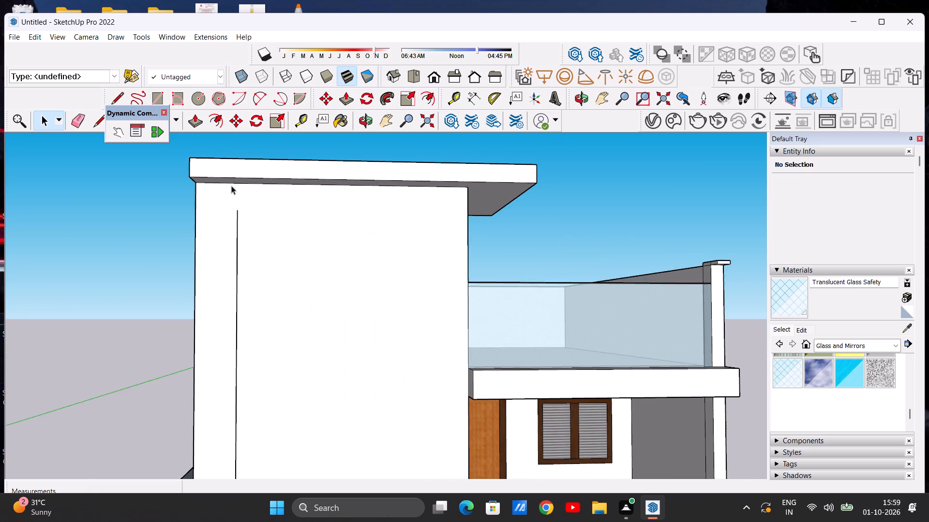
scroll(231, 191, up, 6)
scroll(256, 226, up, 4)
scroll(251, 225, down, 10)
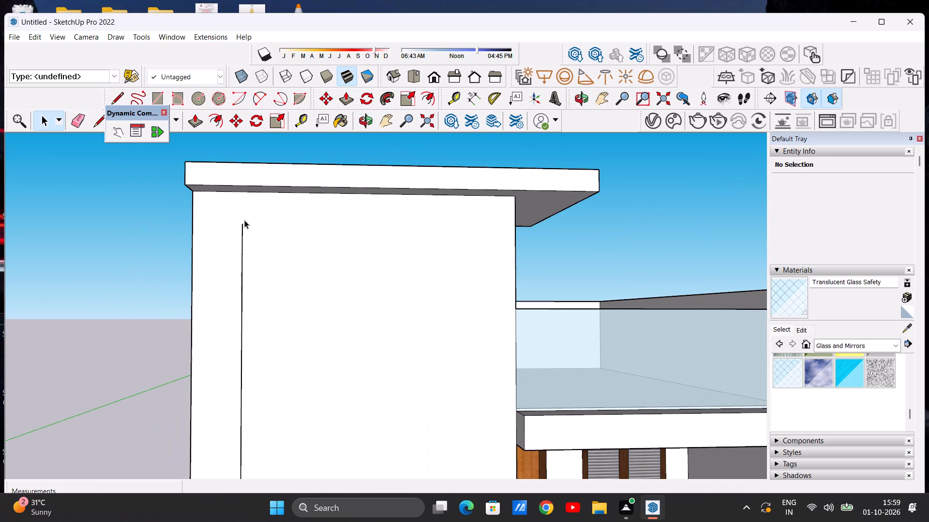
key(l)
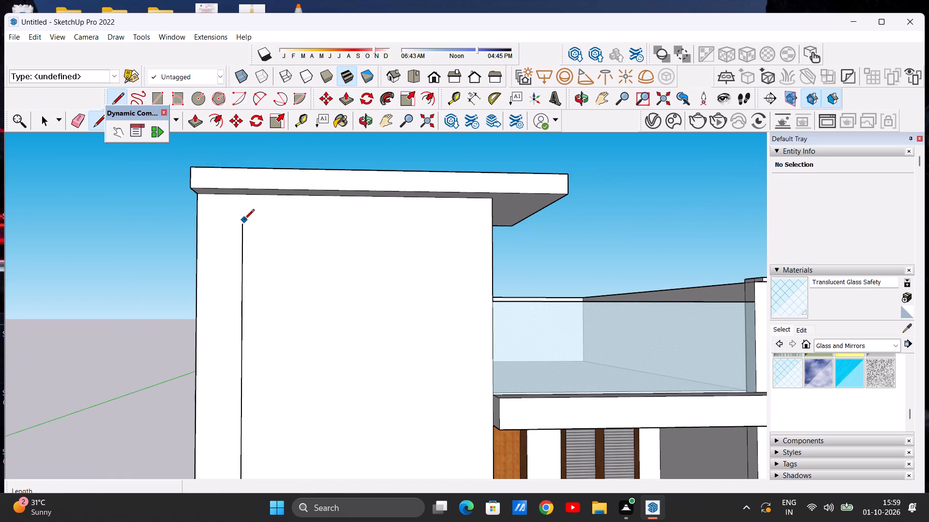
click(242, 222)
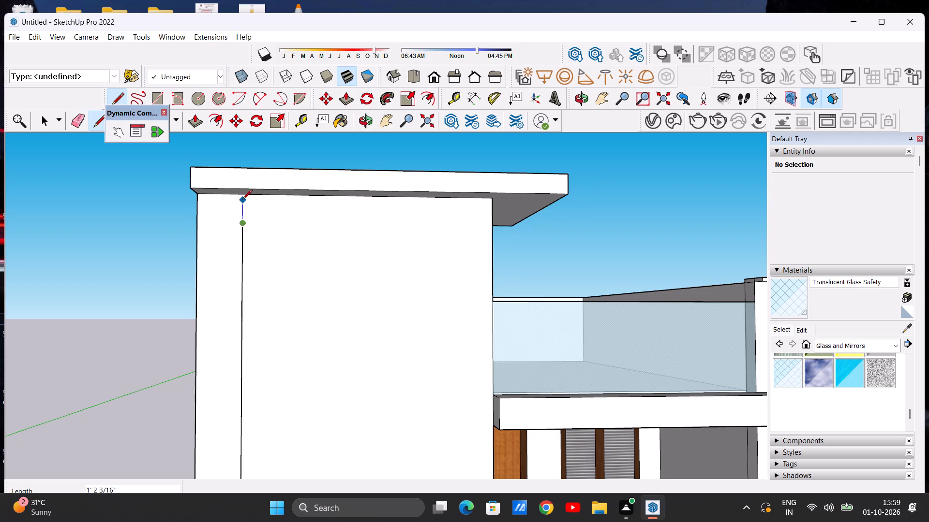
click(242, 197)
key(space)
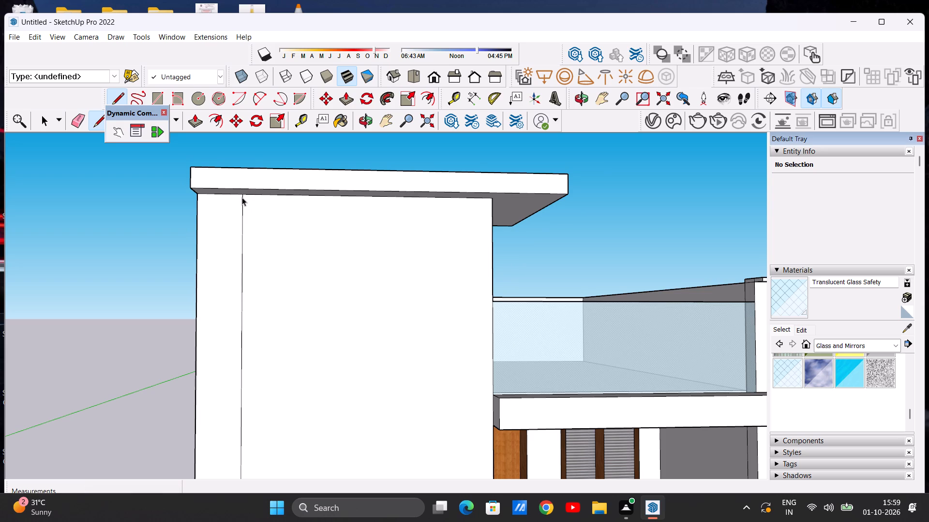
Push/Pull the L-shaped border face on the tall block's front wall outward 1' 2 3/4", flush with the roof slab's front.
scroll(269, 226, down, 6)
middle_drag(243, 230, 331, 244)
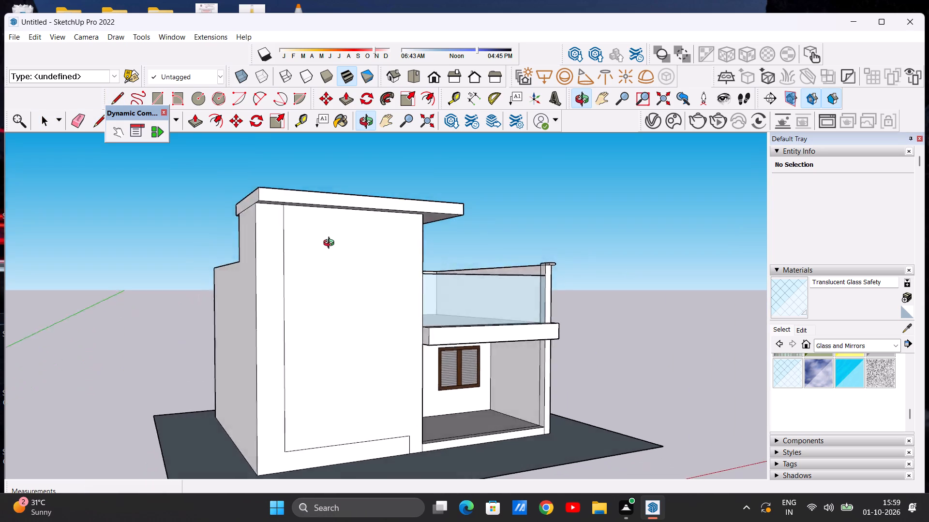
middle_drag(331, 244, 395, 246)
scroll(350, 312, up, 4)
scroll(335, 286, down, 11)
scroll(319, 291, up, 4)
scroll(397, 281, up, 1)
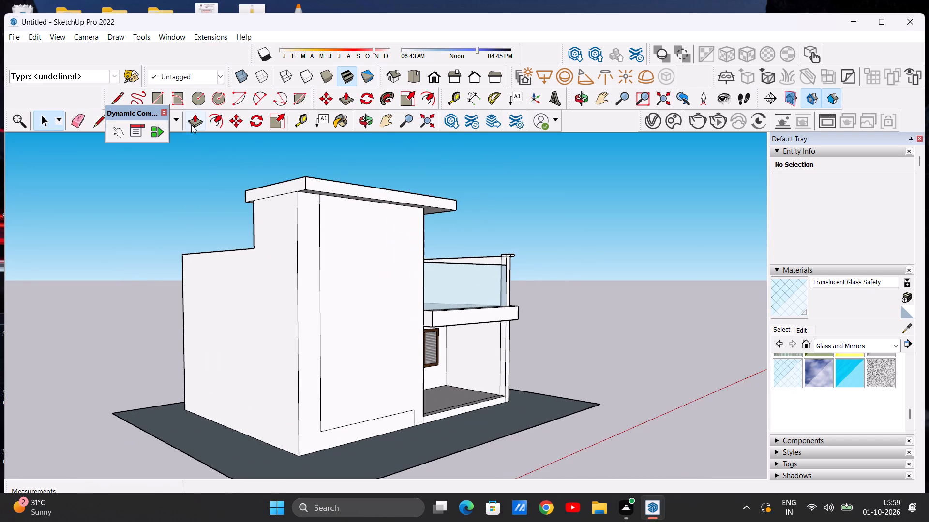
click(192, 124)
click(309, 256)
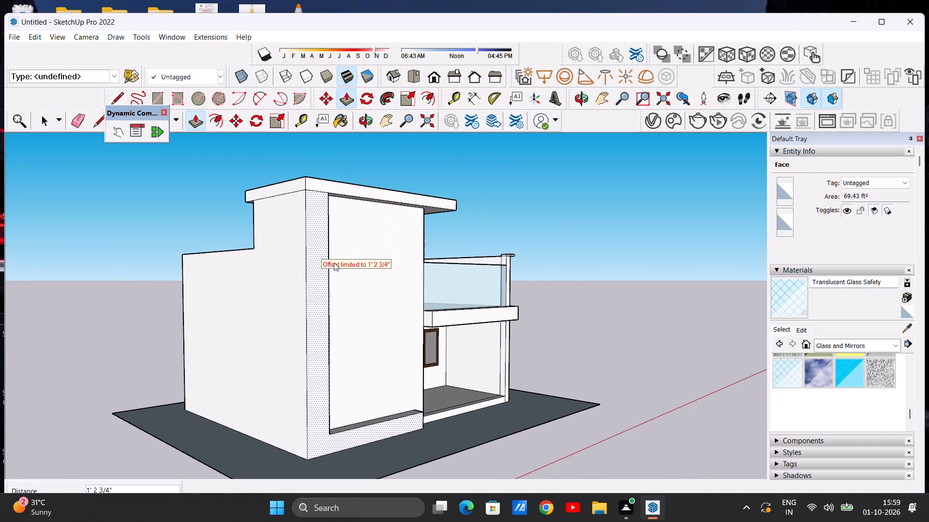
click(319, 277)
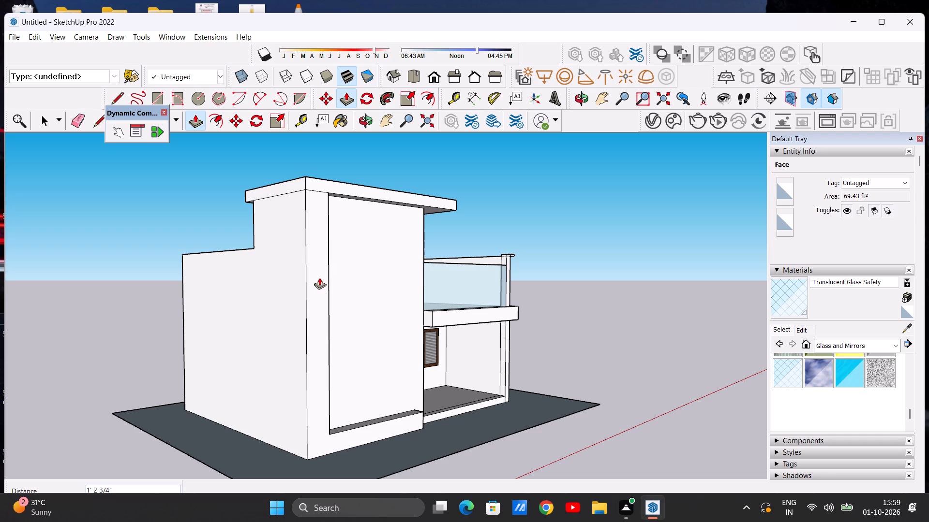
click(319, 283)
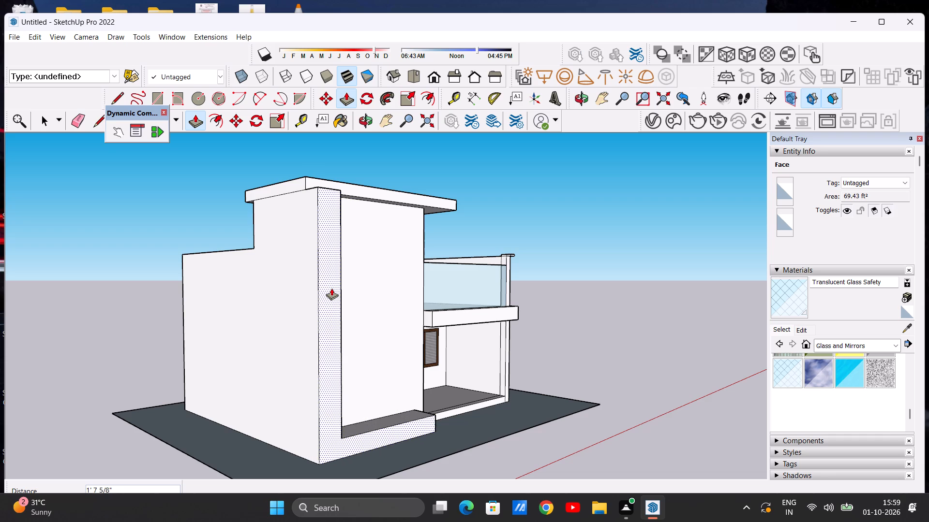
key(space)
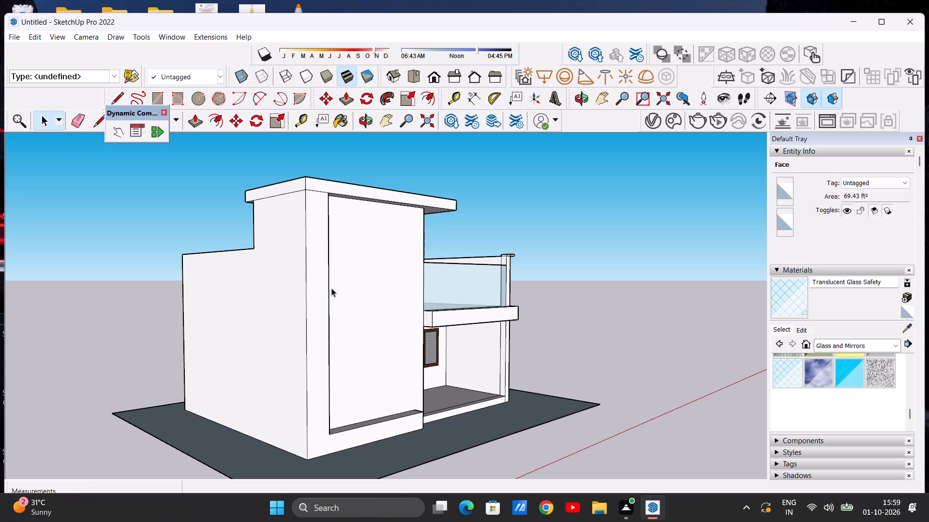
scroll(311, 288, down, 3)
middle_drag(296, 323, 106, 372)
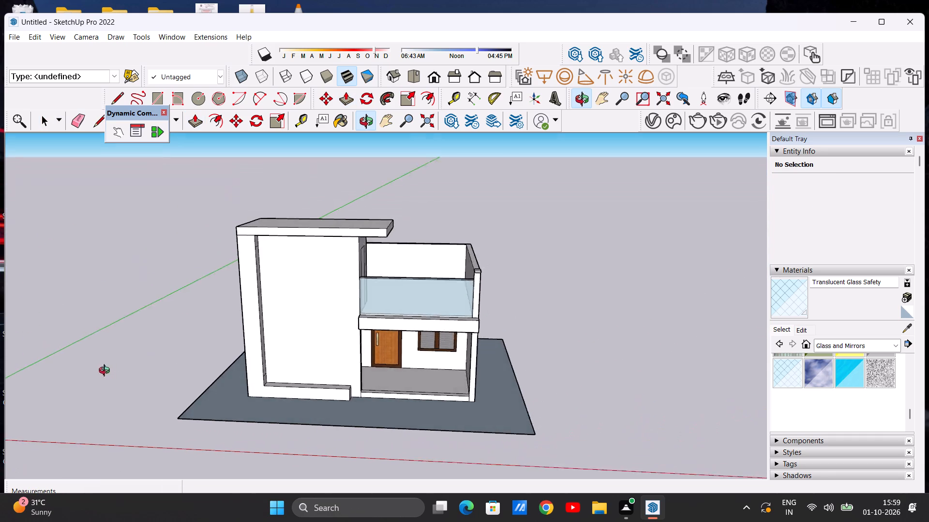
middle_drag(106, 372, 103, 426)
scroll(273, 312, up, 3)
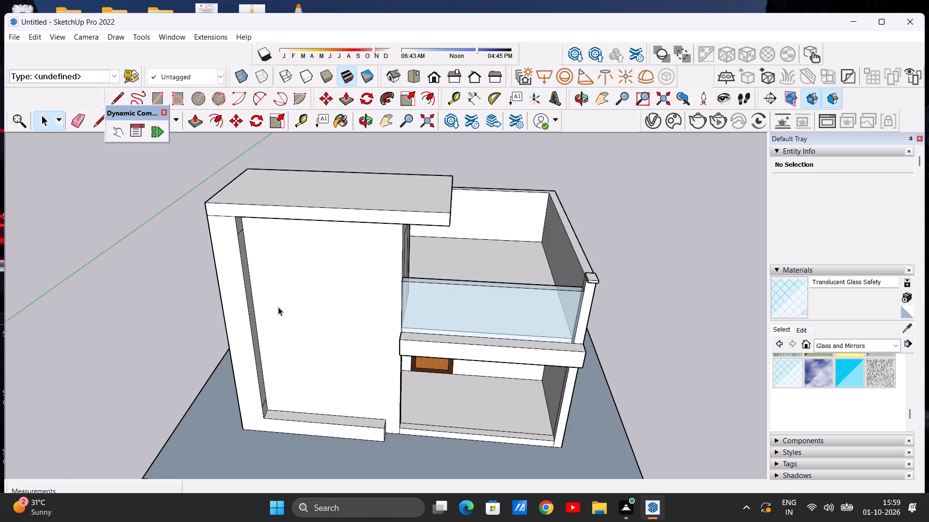
Erase the short leftover line near the top of the L-shaped border's inner side face, below the roof slab.
scroll(278, 307, up, 6)
middle_drag(330, 342, 290, 301)
scroll(329, 343, down, 13)
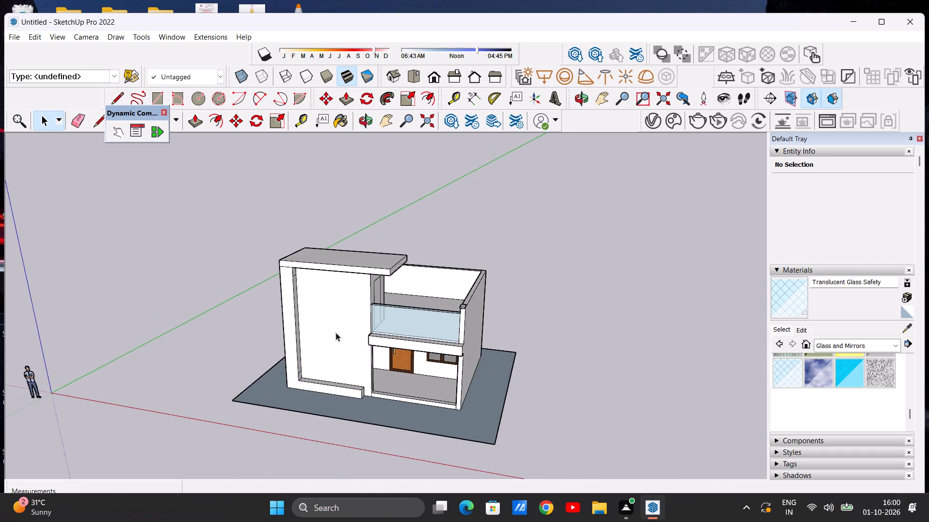
scroll(313, 290, up, 10)
middle_drag(310, 303, 256, 228)
scroll(267, 236, up, 8)
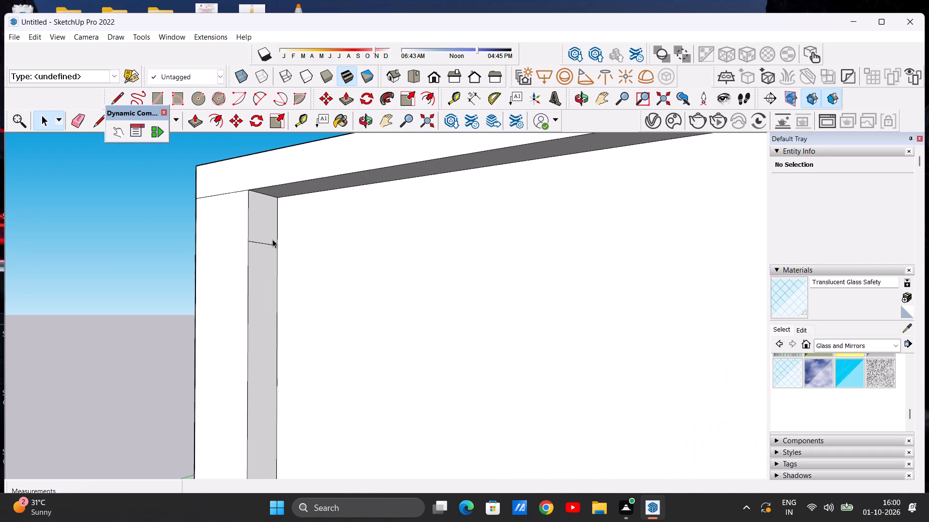
key(e)
drag(264, 241, 265, 248)
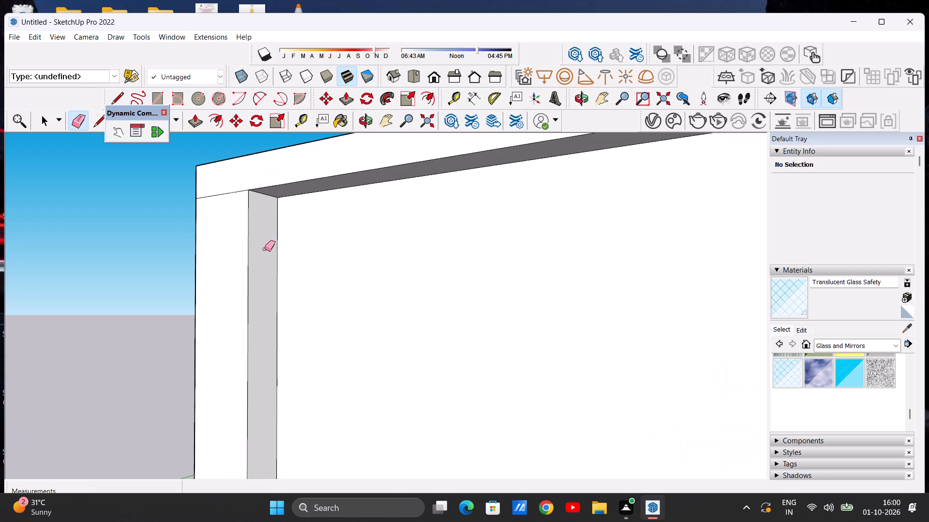
key(space)
scroll(293, 248, down, 14)
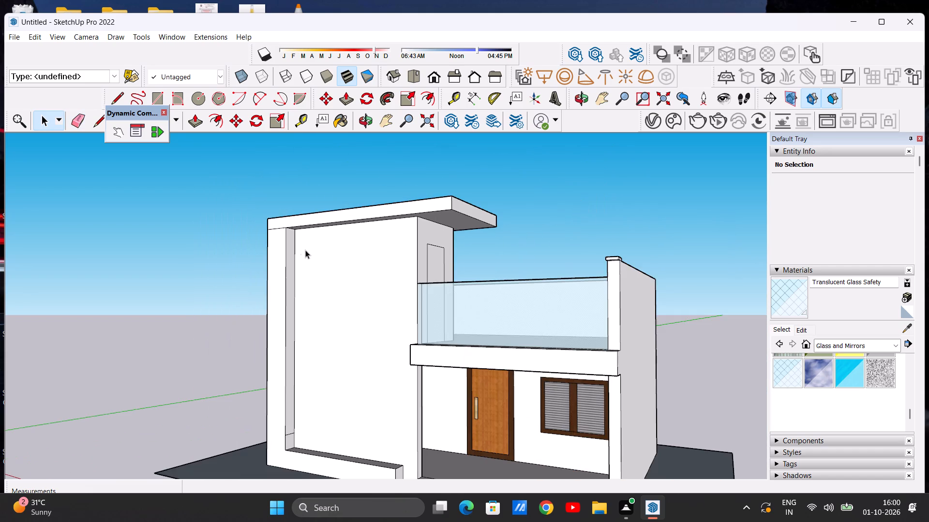
Erase the short leftover line near the bottom of the L-shaped border's inner side face, above its horizontal leg.
middle_drag(328, 269, 425, 274)
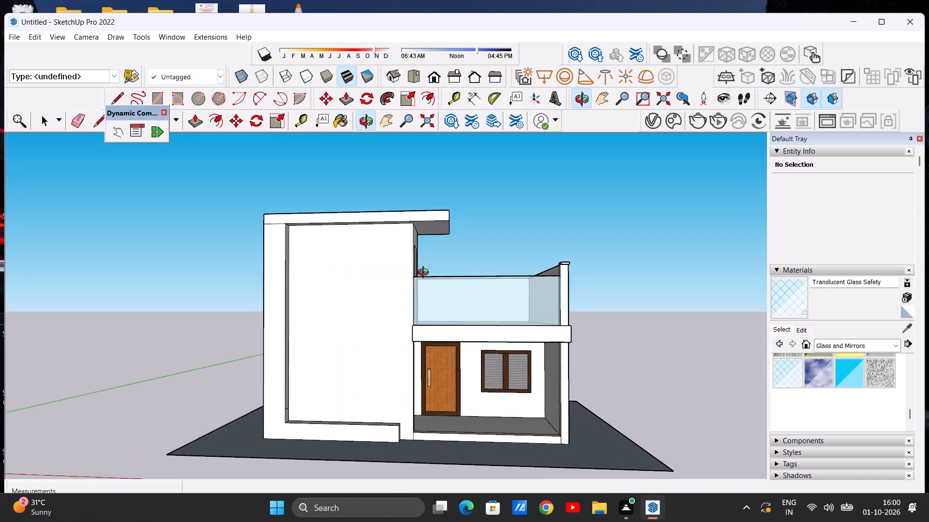
middle_drag(425, 274, 430, 284)
middle_drag(424, 280, 419, 273)
middle_click(419, 271)
scroll(405, 443, up, 6)
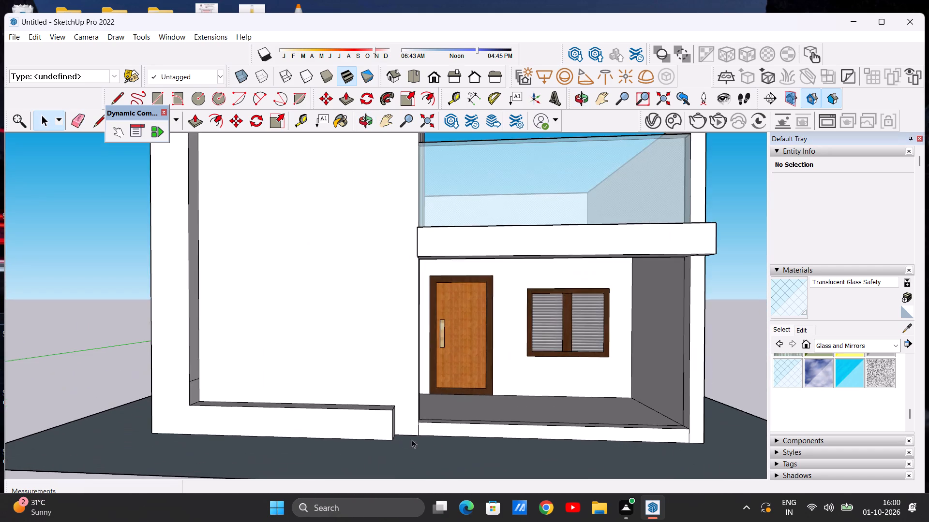
middle_drag(412, 439, 289, 472)
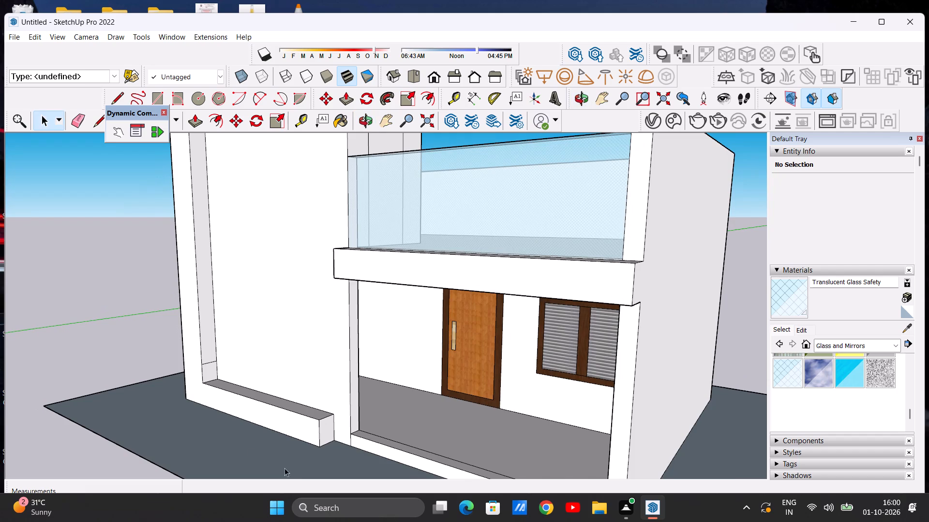
scroll(196, 393, up, 7)
key(e)
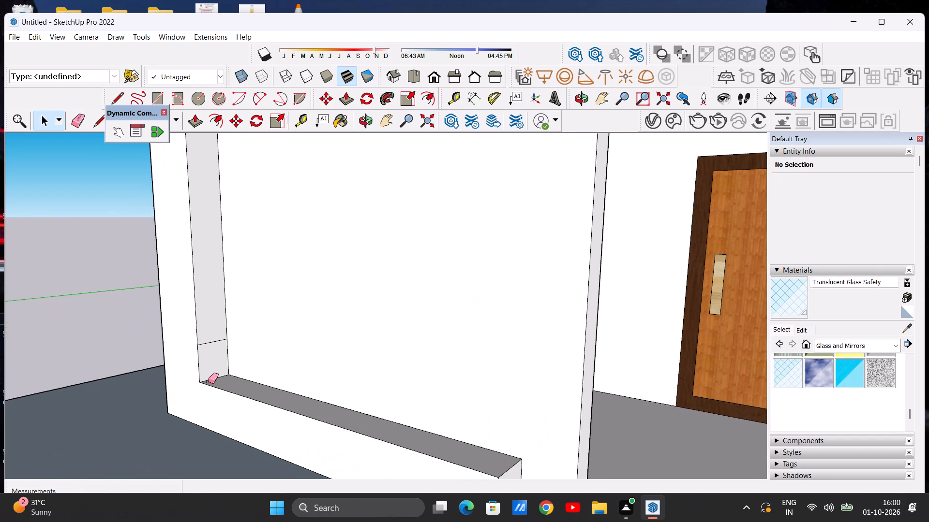
scroll(210, 327, up, 10)
drag(210, 351, 210, 352)
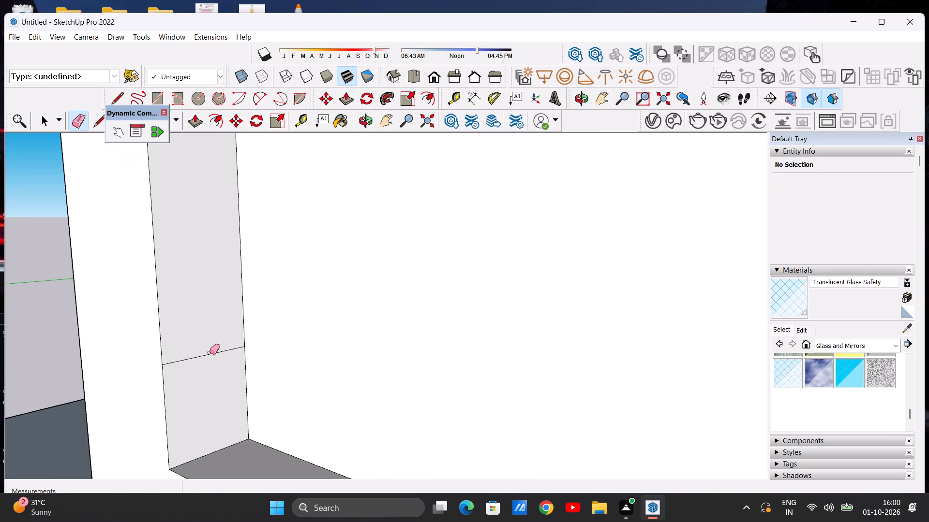
drag(210, 352, 218, 367)
key(space)
scroll(232, 365, down, 4)
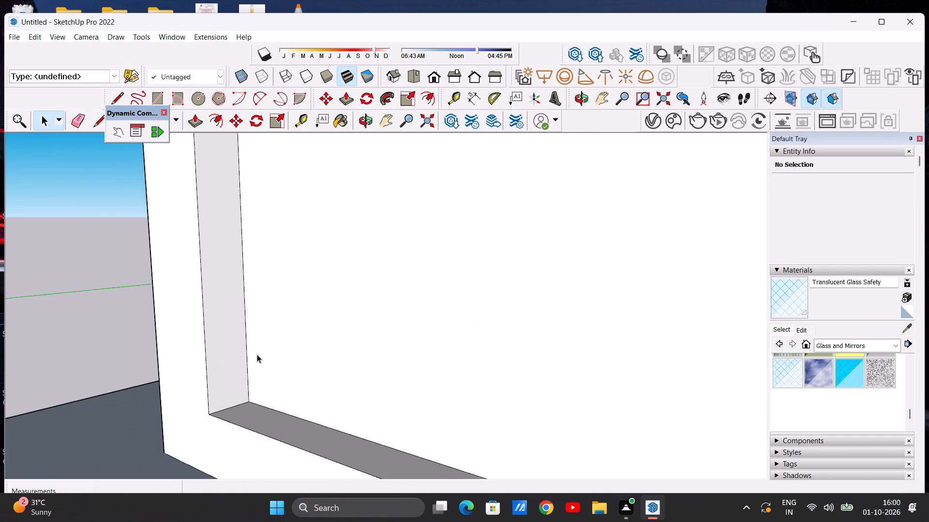
Examine the house's front elevation as a whole, including in the standard Front view.
scroll(257, 354, down, 20)
scroll(257, 354, down, 4)
middle_drag(243, 371, 315, 367)
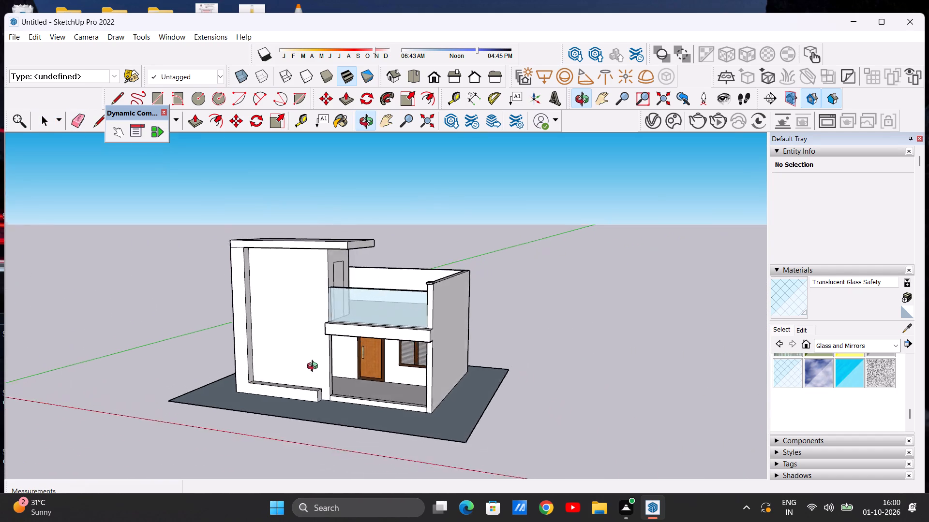
middle_drag(315, 367, 378, 344)
middle_click(378, 344)
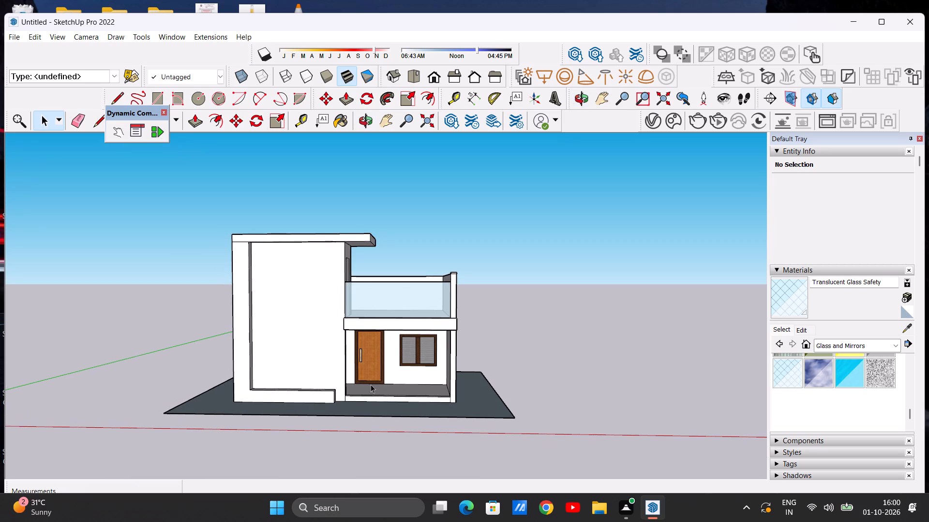
scroll(349, 399, up, 5)
scroll(286, 369, down, 9)
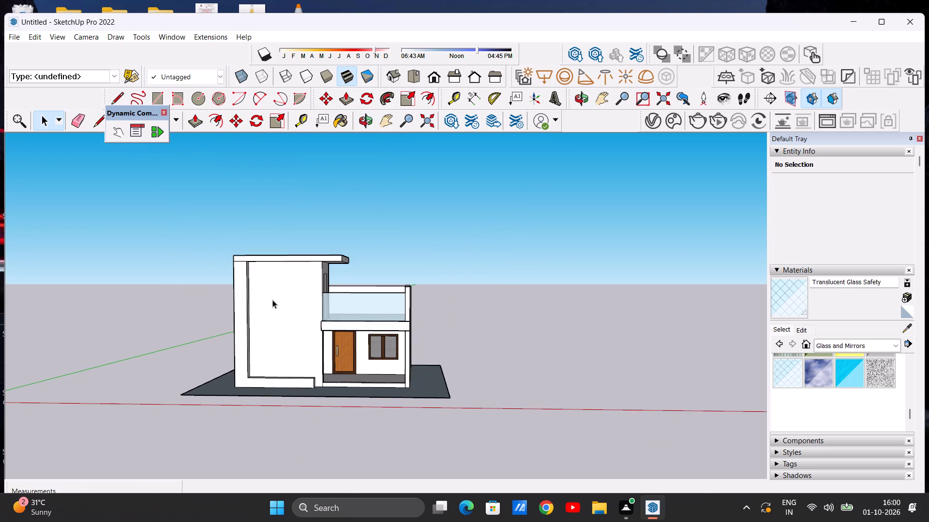
scroll(287, 277, up, 5)
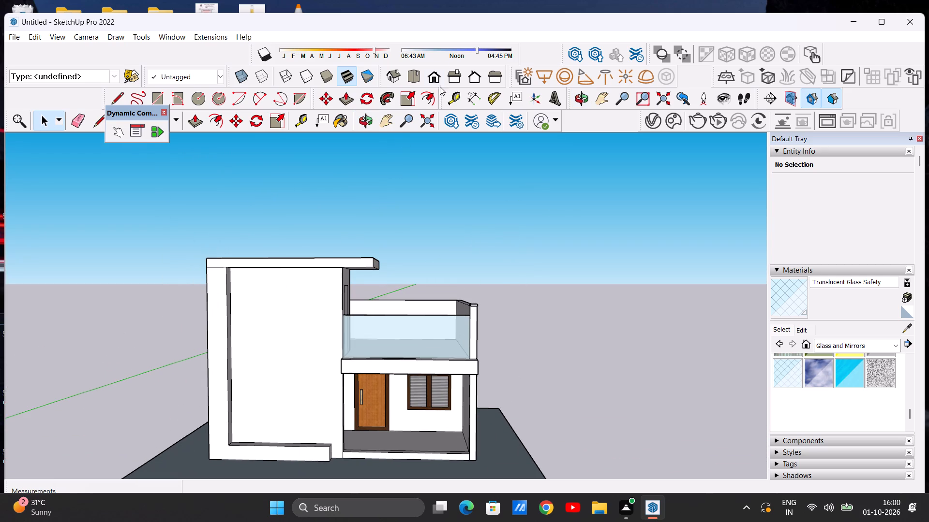
click(435, 77)
scroll(421, 217, up, 2)
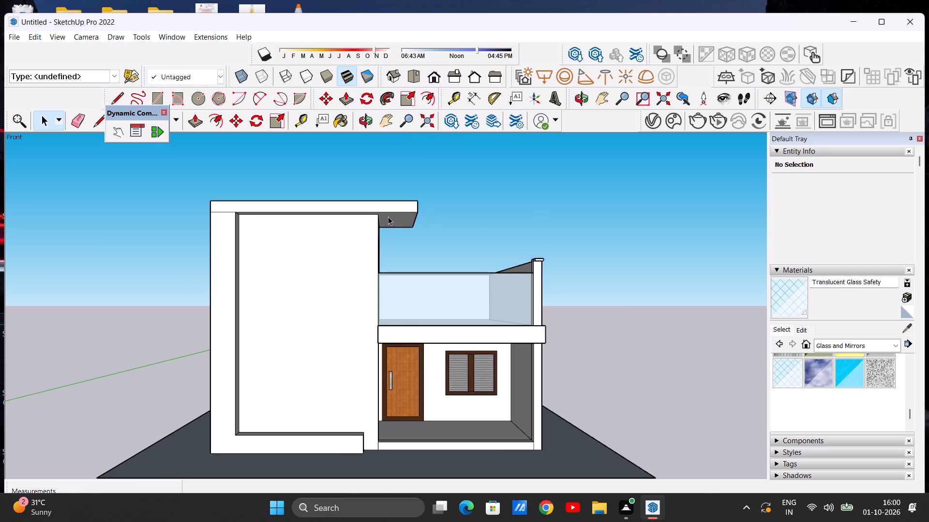
scroll(386, 217, down, 2)
scroll(393, 240, up, 1)
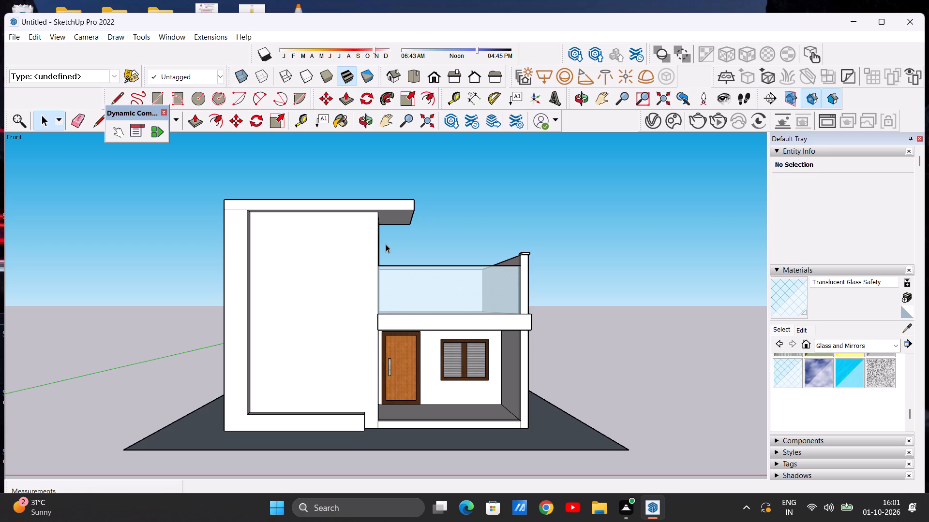
scroll(349, 271, up, 2)
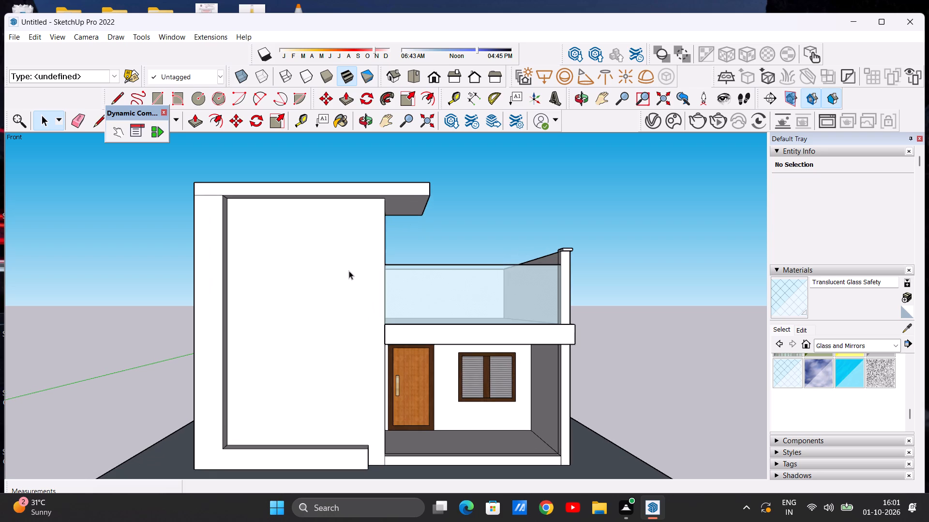
scroll(348, 269, down, 2)
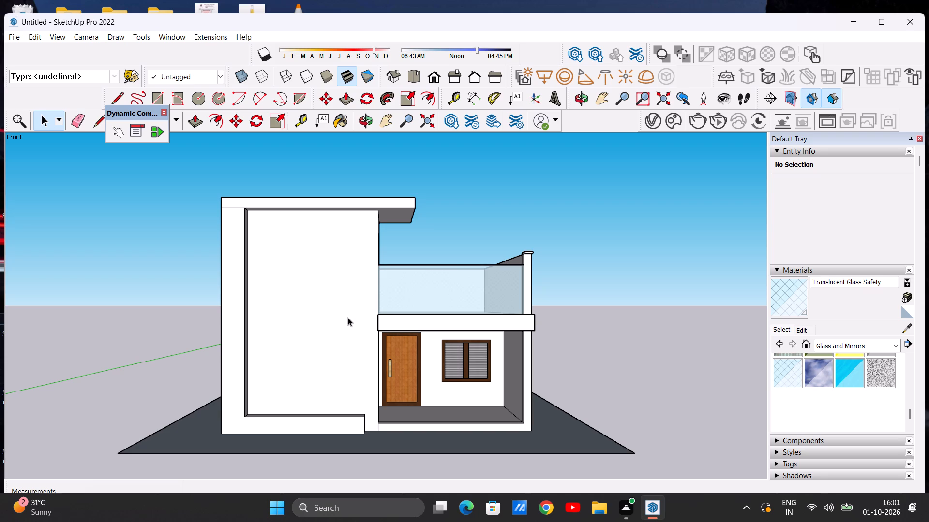
Push/Pull the end face of the projecting slab above the porch about 4' 9" across the tall block's front wall.
middle_drag(348, 318, 431, 338)
scroll(412, 333, up, 4)
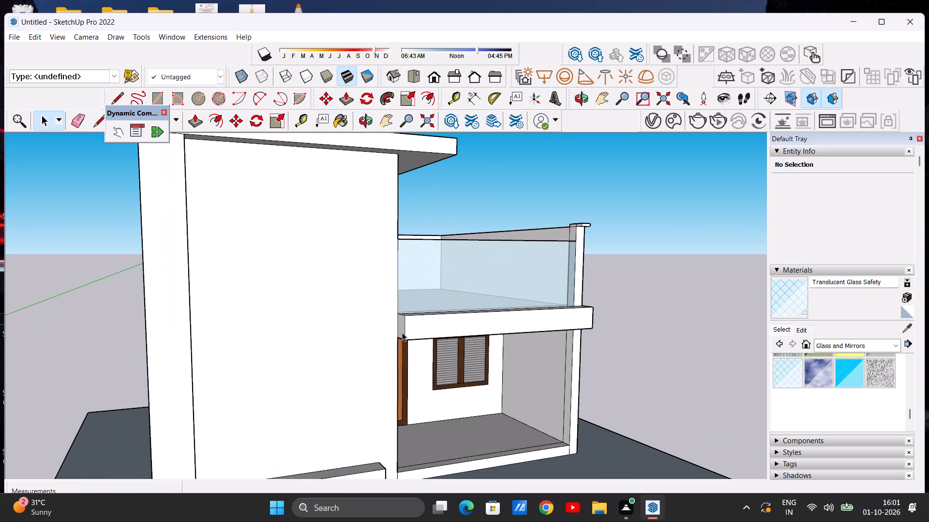
click(193, 120)
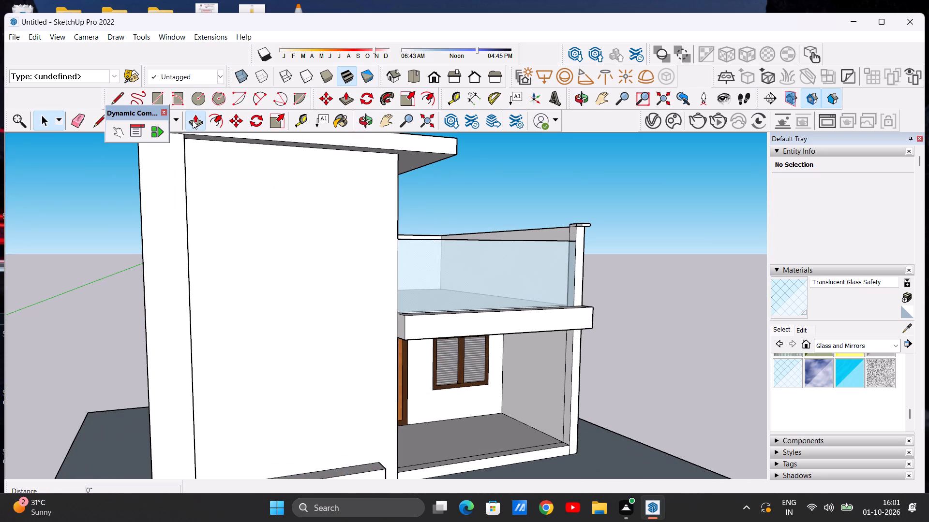
scroll(263, 227, down, 2)
middle_drag(302, 278, 302, 282)
scroll(386, 296, up, 3)
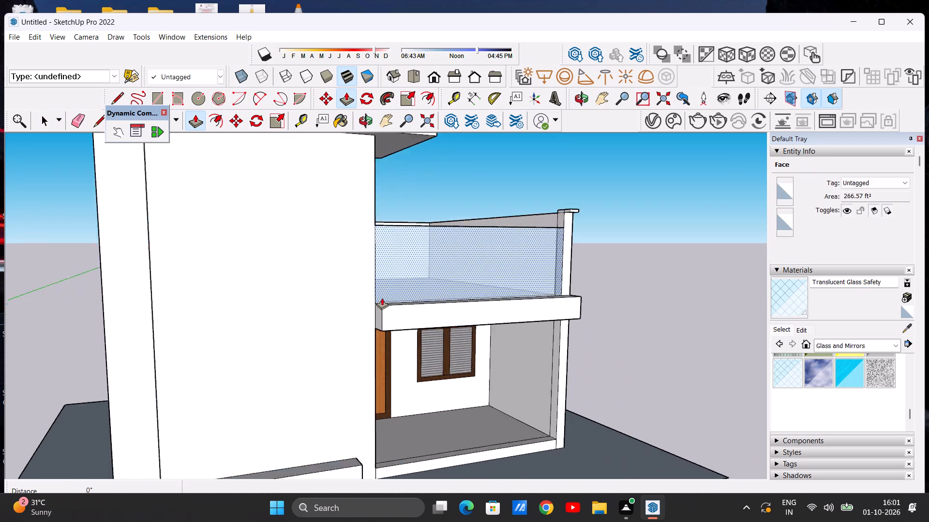
scroll(382, 298, up, 4)
click(378, 319)
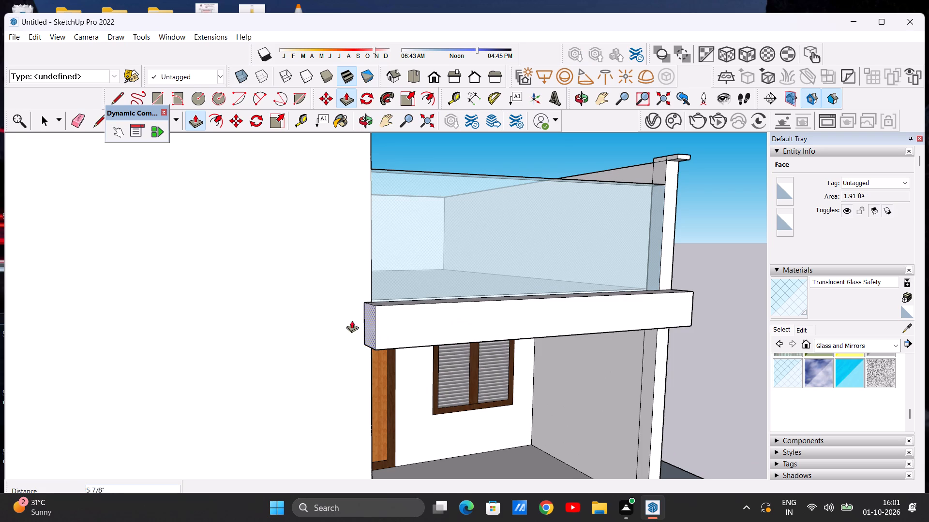
scroll(326, 308, down, 11)
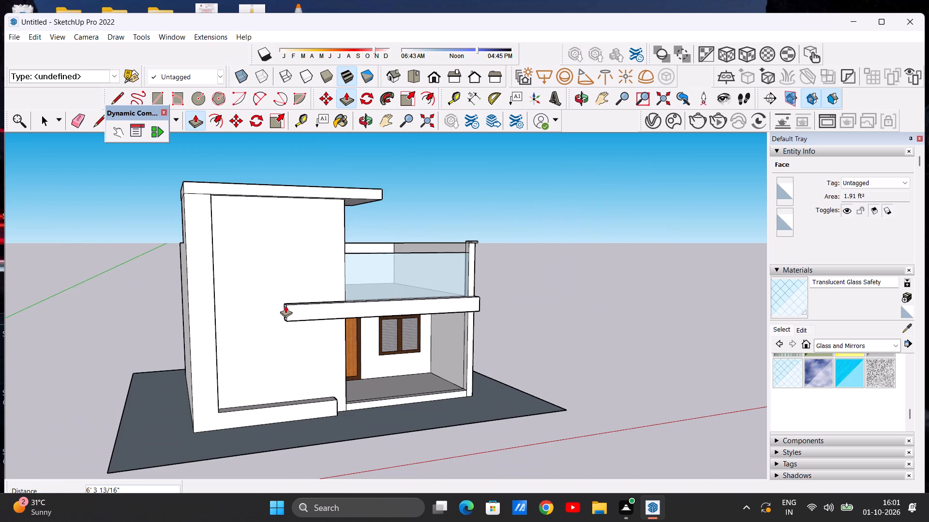
middle_drag(249, 305, 195, 305)
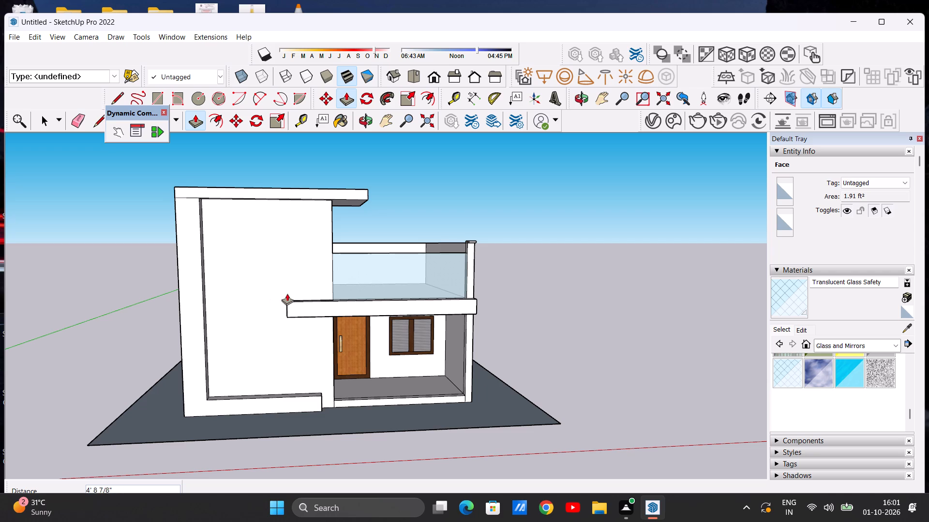
click(285, 293)
key(space)
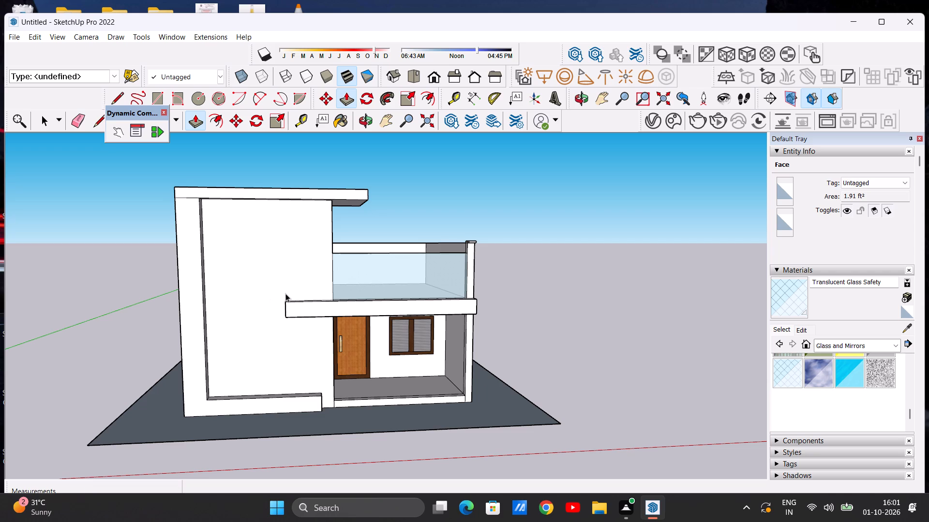
In Front view, draw a vertical rectangle about 9' 2 3/4" high by 3' 4" wide on the tall block's recessed front wall.
click(436, 79)
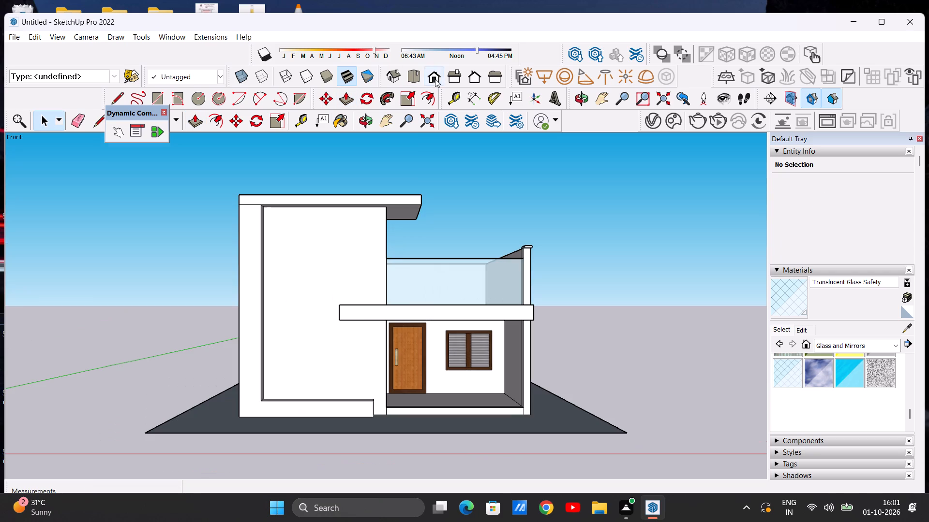
scroll(434, 286, up, 3)
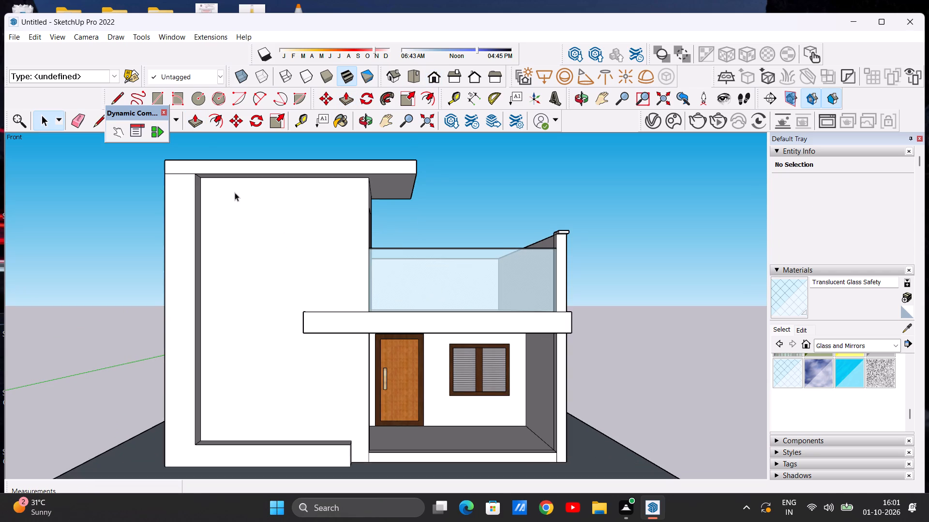
click(154, 98)
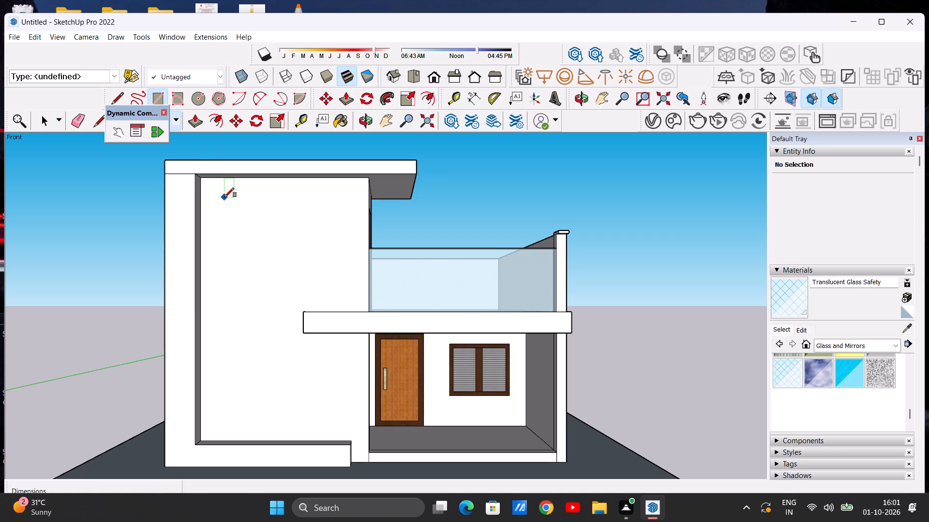
click(225, 198)
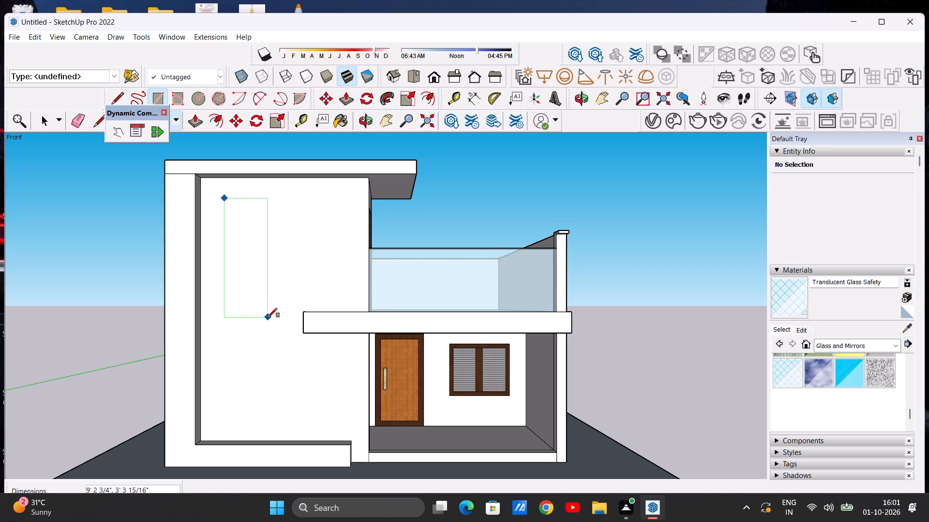
click(268, 318)
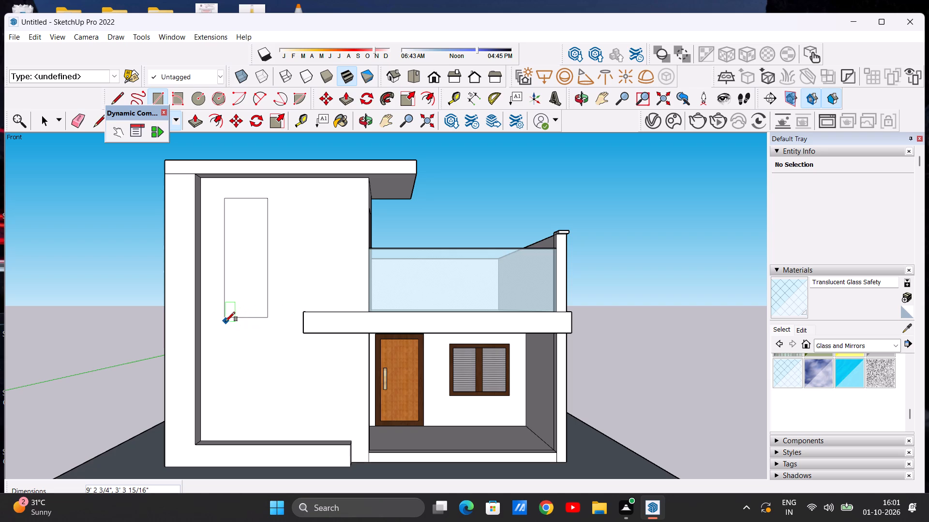
Draw a second rectangle about 3' 4" wide by 2' 5" high directly below the tall one, sharing its bottom edge.
click(225, 319)
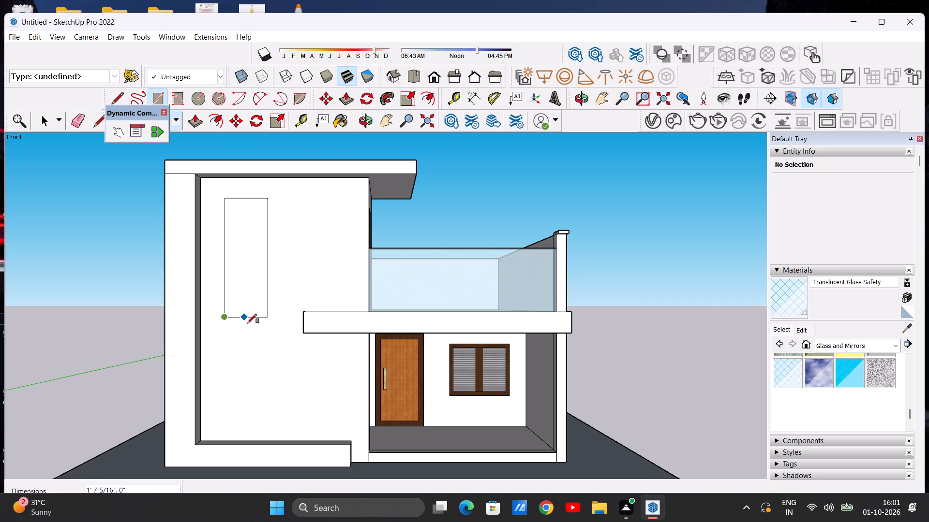
click(269, 318)
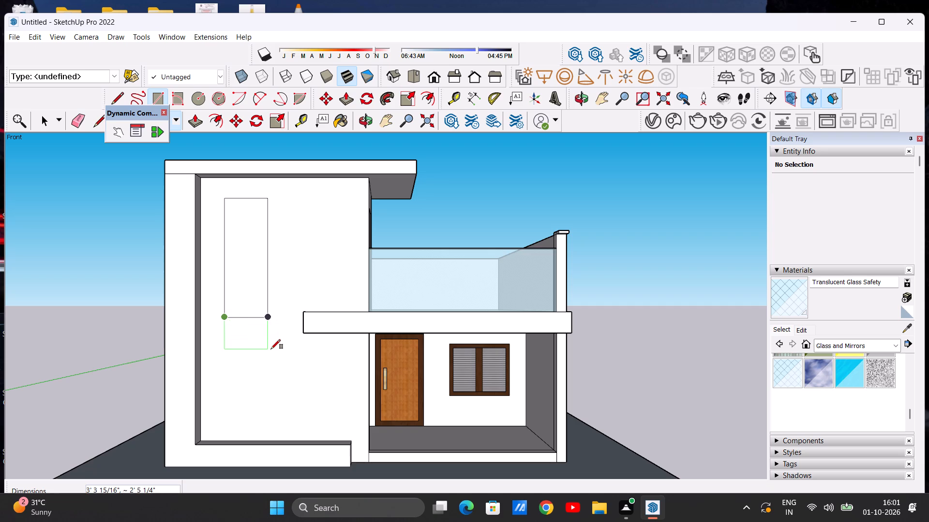
click(271, 349)
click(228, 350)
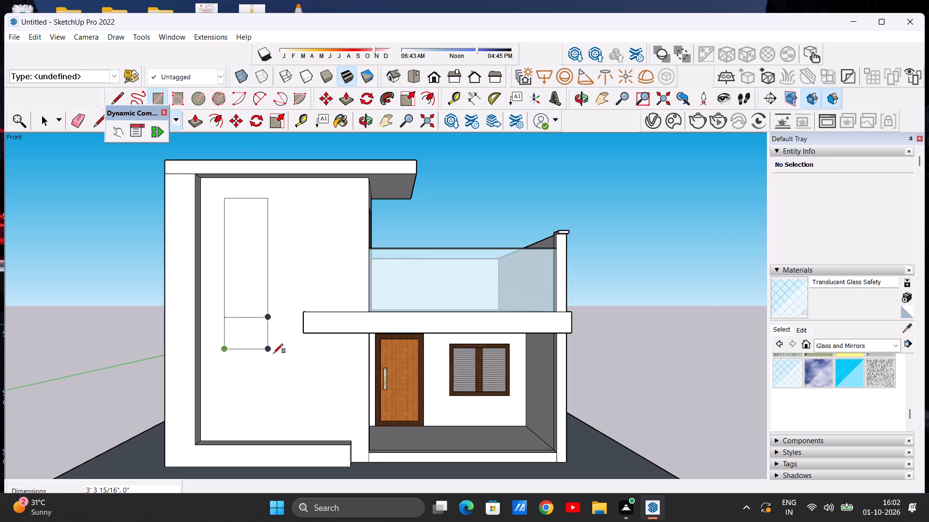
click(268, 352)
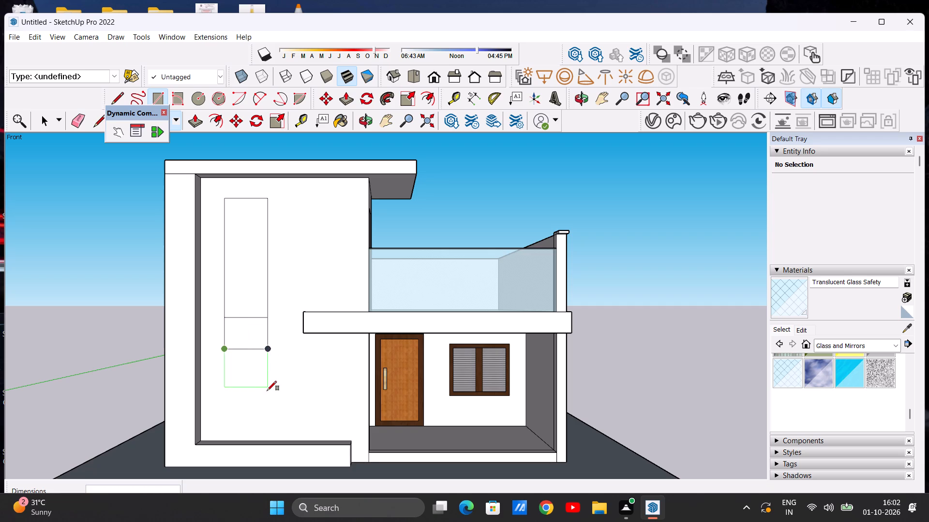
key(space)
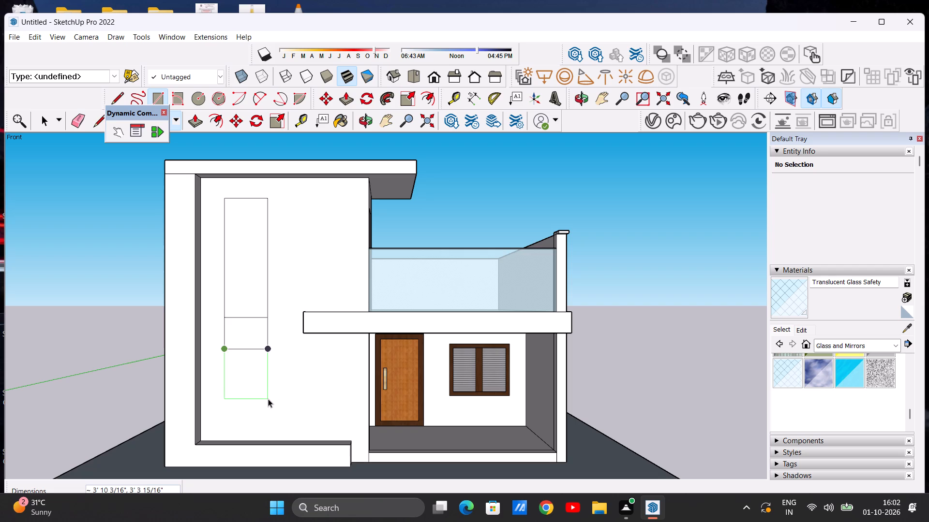
Undo both stacked rectangles drawn on the tall block's recessed front wall.
scroll(268, 348, down, 2)
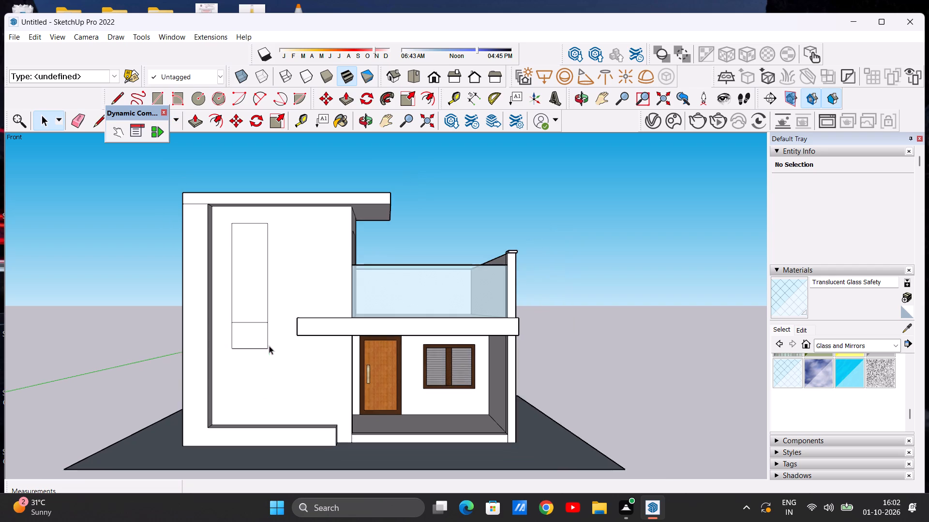
scroll(251, 363, up, 3)
key(ctrl+z)
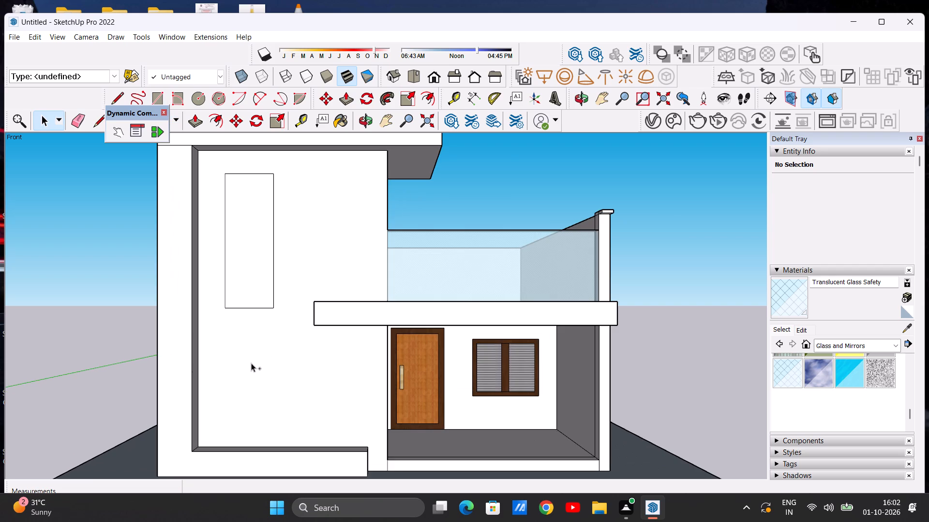
key(ctrl+z)
Draw a vertical rectangle about 8' 5 11/16" high by 3' 6 3/8" wide on the upper part of the tall block's recessed front wall.
scroll(265, 353, down, 5)
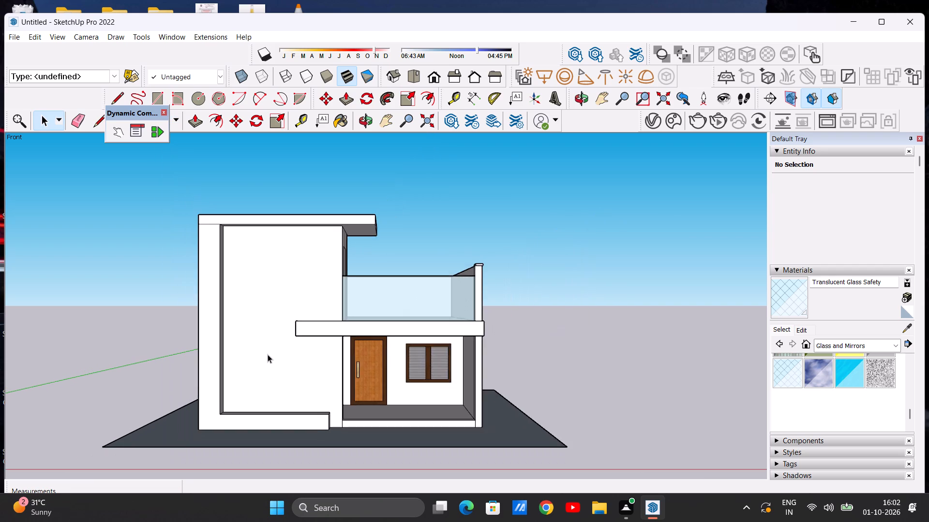
scroll(268, 354, down, 2)
scroll(276, 439, up, 5)
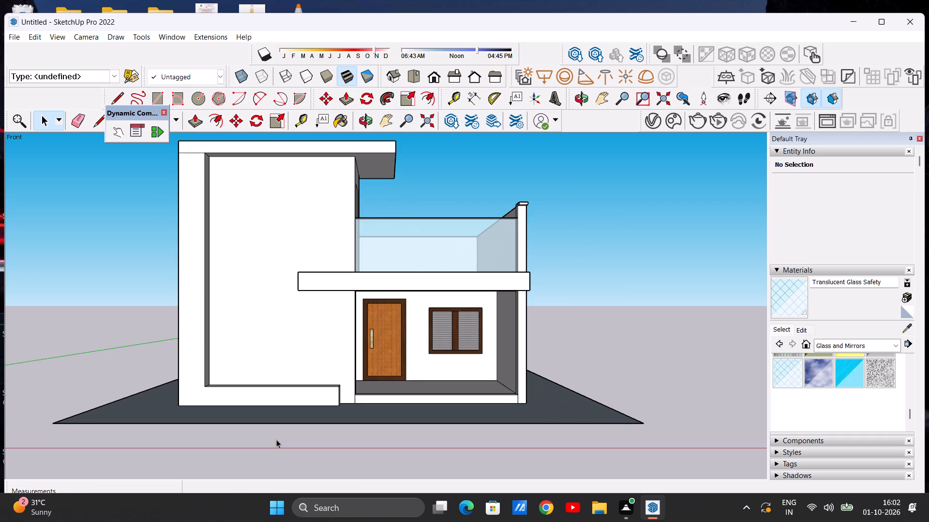
scroll(276, 439, down, 5)
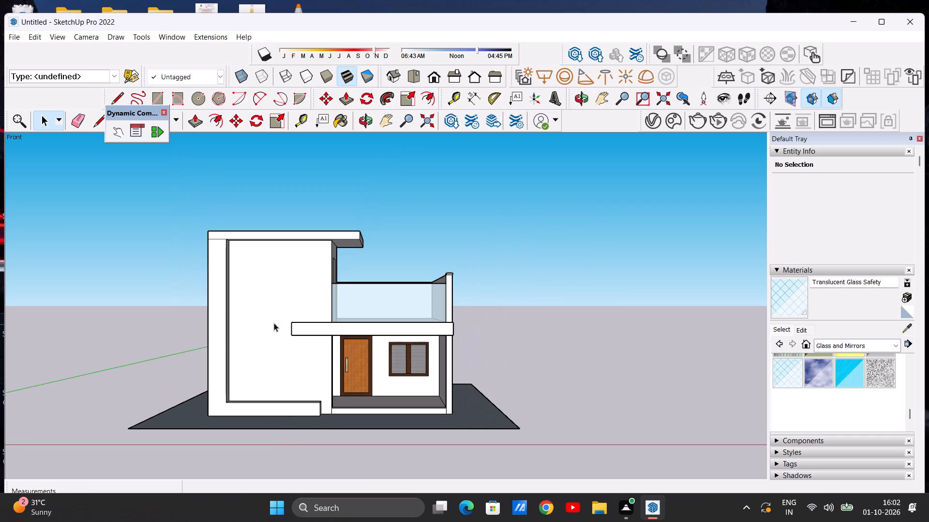
scroll(275, 319, up, 8)
scroll(277, 296, down, 7)
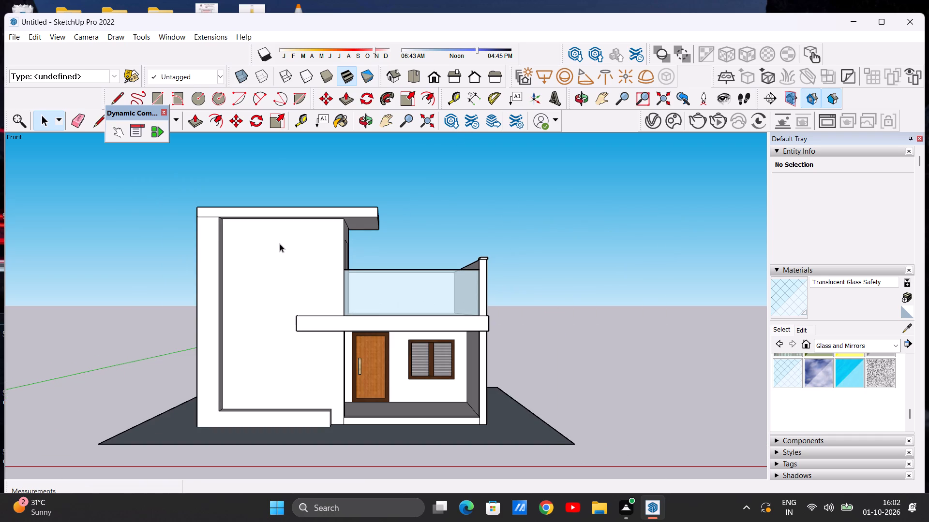
scroll(281, 244, up, 3)
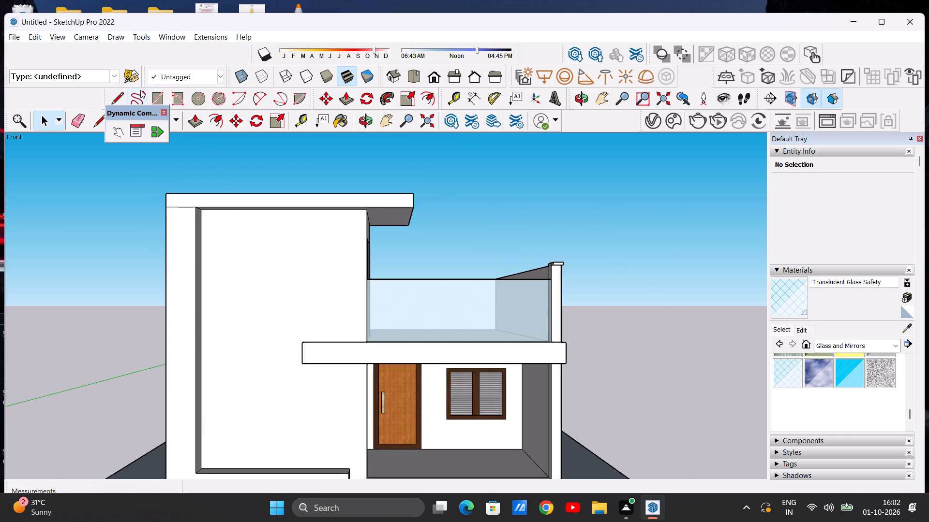
click(155, 92)
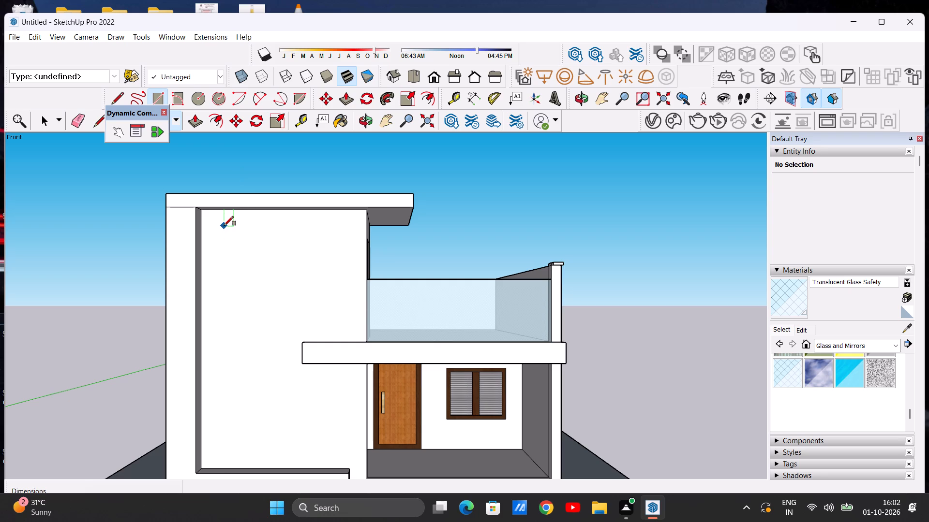
click(235, 225)
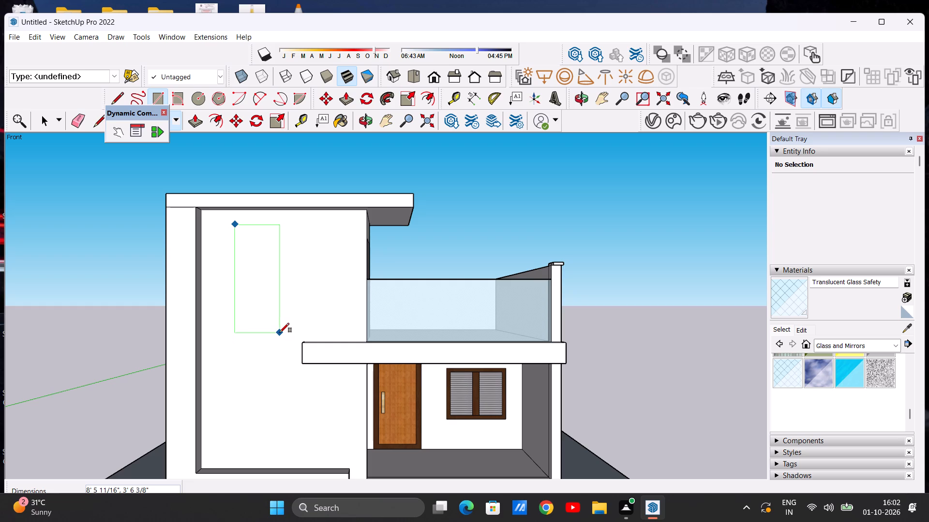
click(280, 333)
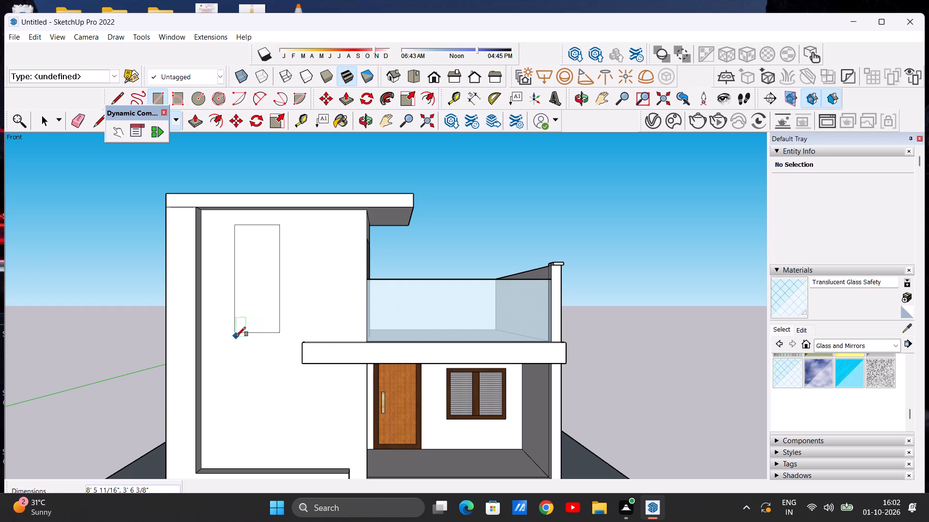
Draw a second rectangle about 3' 6 3/8" wide by 2' 2" high directly below the tall one, sharing its bottom edge.
click(233, 333)
click(278, 335)
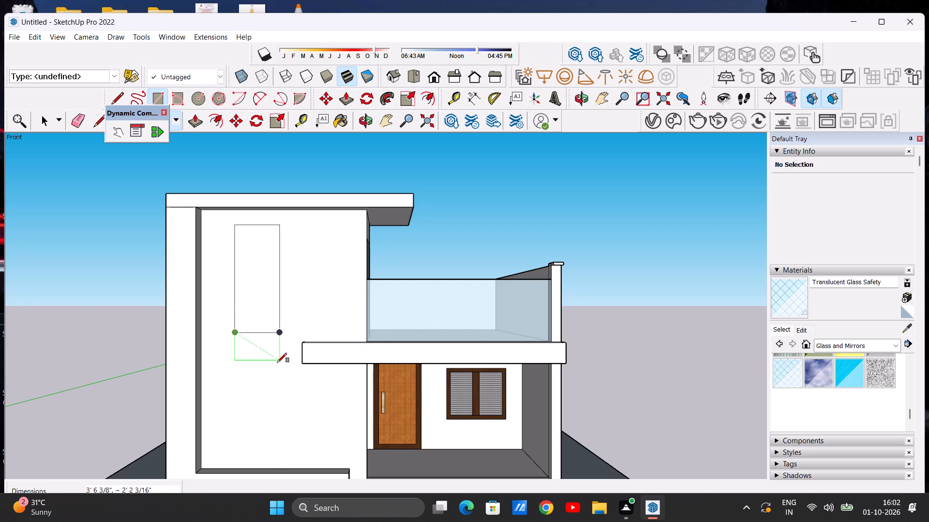
click(278, 362)
Draw a third rectangle about 4' 9 11/16" high by 3' 6" wide directly below the second, sharing its bottom edge.
click(237, 363)
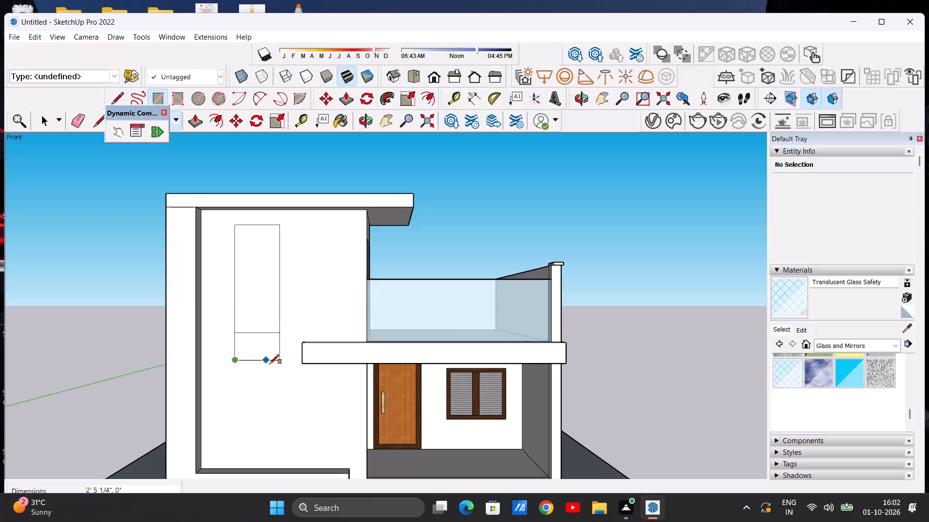
click(278, 364)
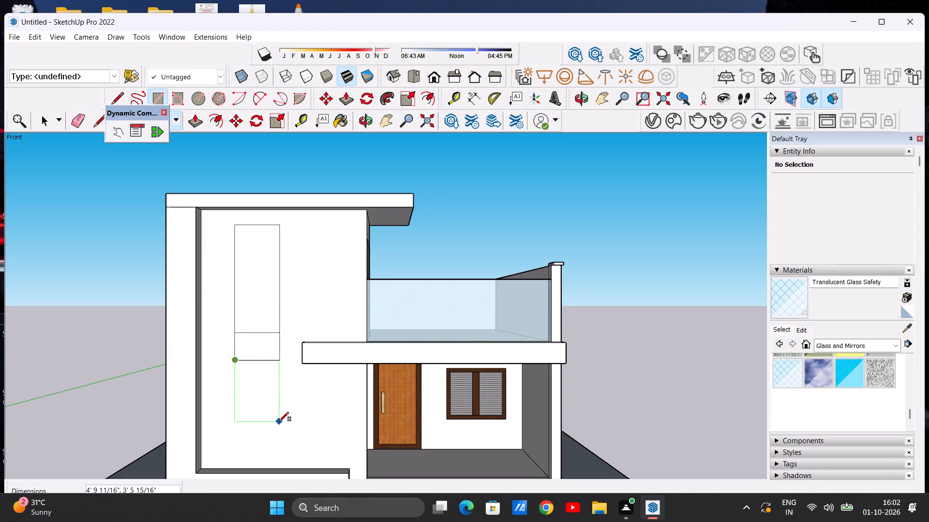
click(279, 421)
key(space)
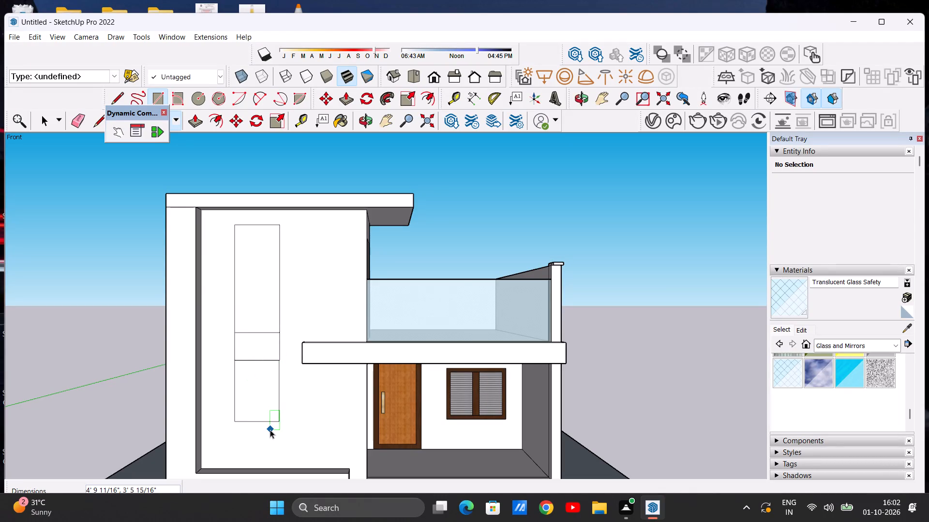
Examine the three stacked rectangles against the proportions of the whole front elevation.
scroll(282, 323, down, 10)
scroll(290, 313, up, 6)
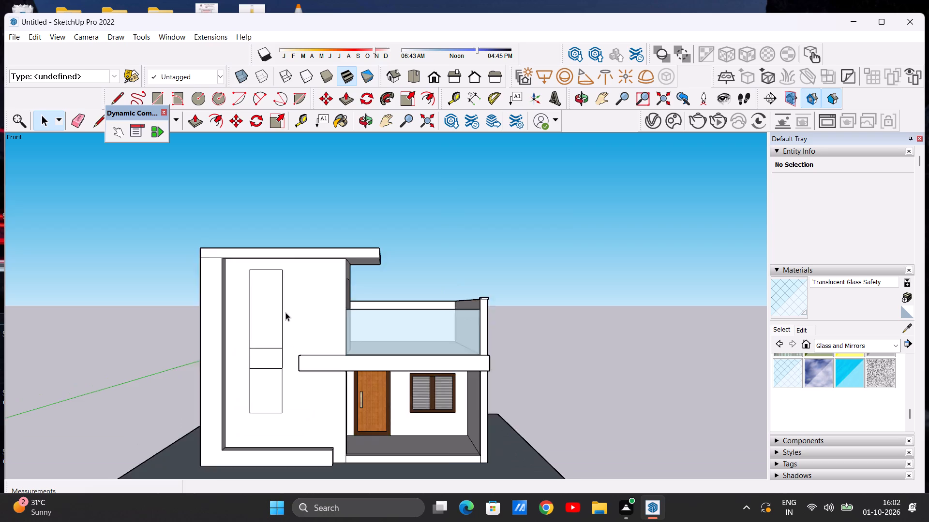
scroll(285, 312, up, 4)
scroll(285, 303, down, 2)
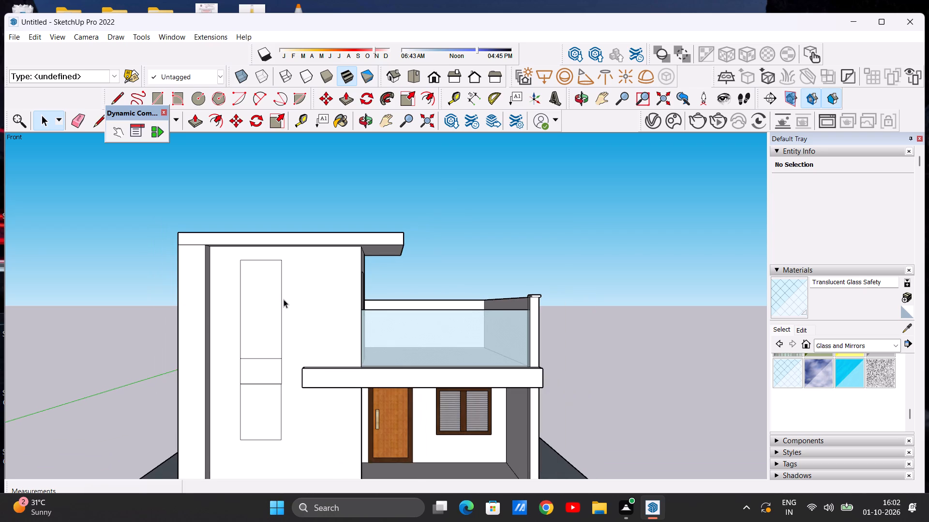
scroll(309, 280, down, 2)
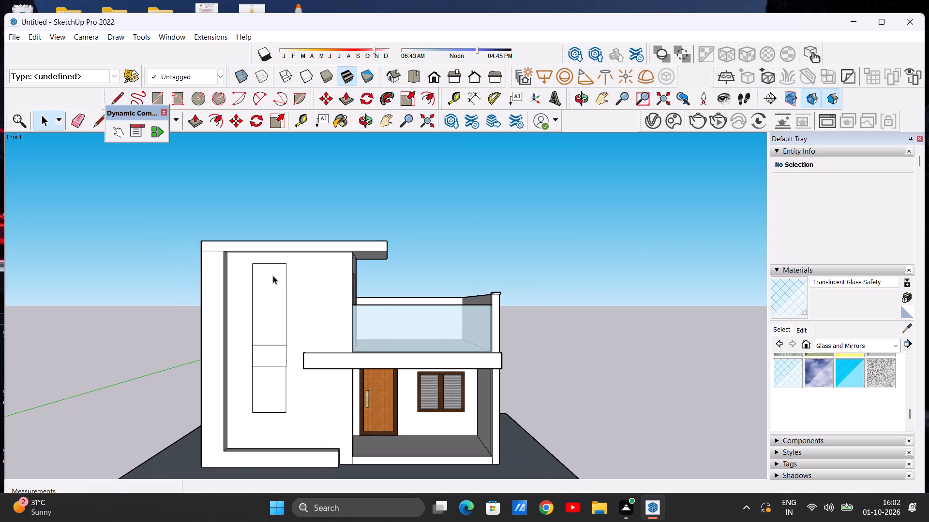
scroll(273, 275, up, 5)
scroll(271, 275, down, 6)
Erase the short horizontal edge between the tall block's vertical side border and its top slab on the front face.
scroll(280, 333, up, 5)
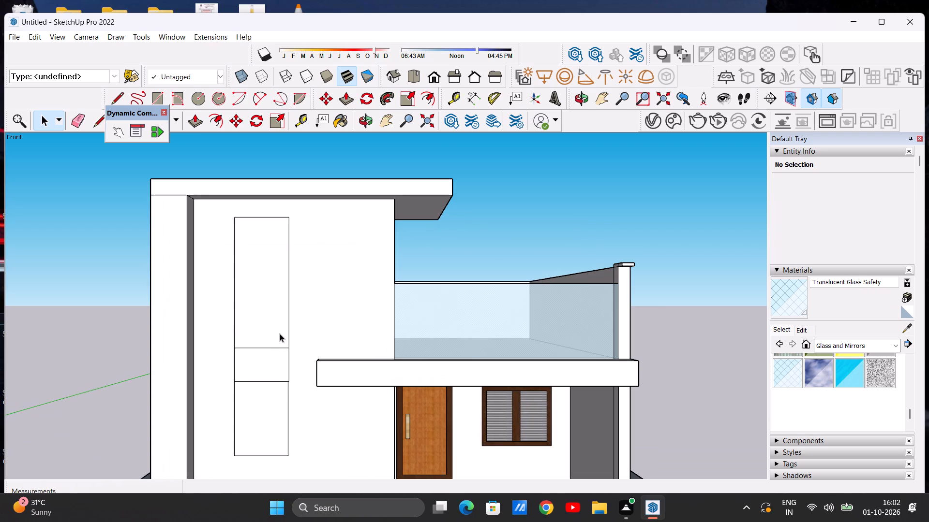
scroll(182, 201, up, 5)
key(e)
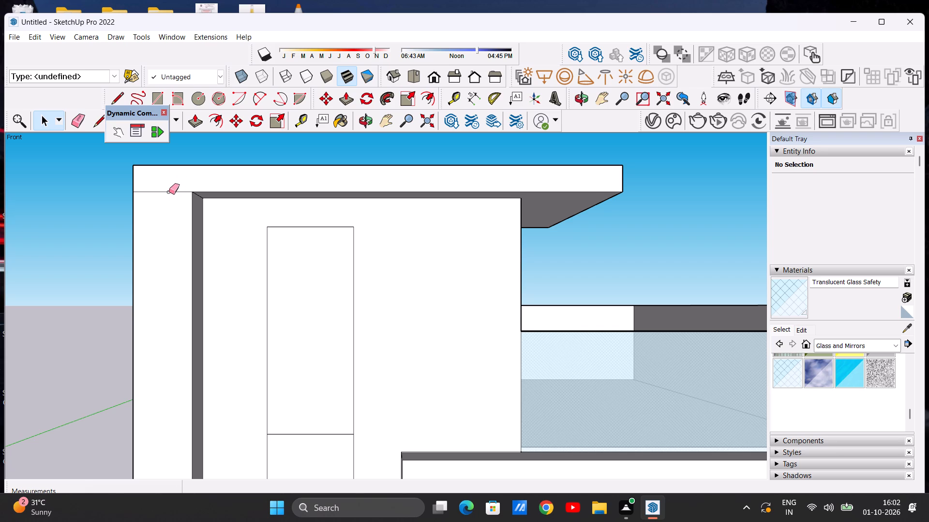
ctrl+scroll(168, 182, up, 3)
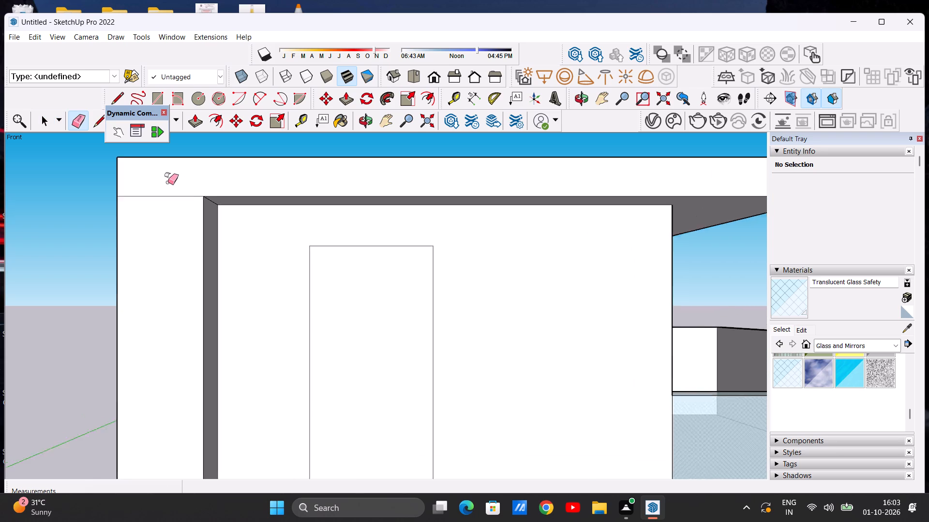
ctrl+scroll(168, 182, up, 2)
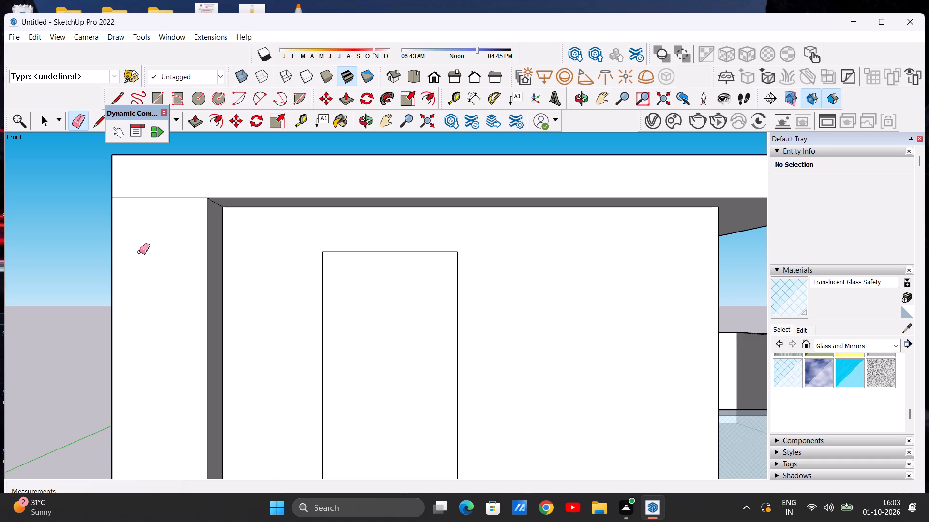
click(172, 199)
key(space)
Examine the tall block's merged border, roof overhang and stacked rectangles from below and from the front.
scroll(219, 243, down, 14)
scroll(297, 254, up, 3)
middle_drag(292, 244, 303, 205)
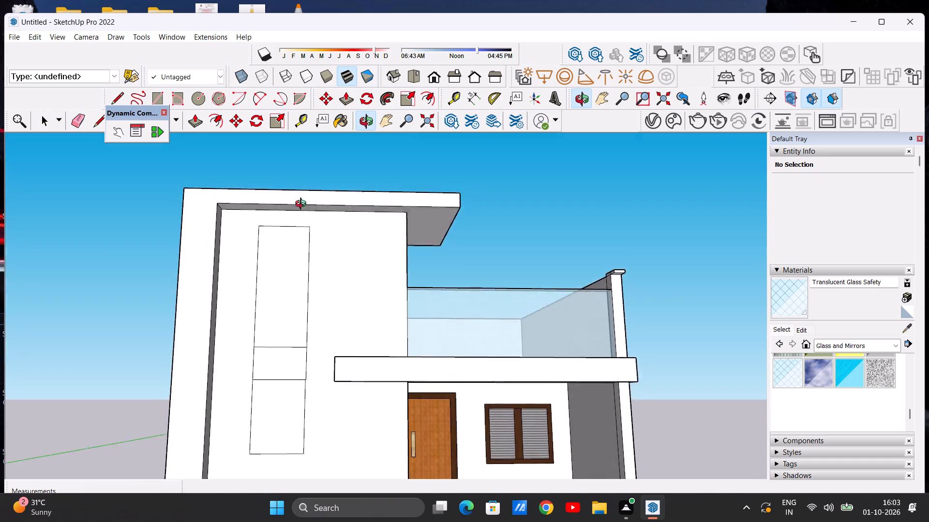
middle_drag(303, 205, 276, 147)
scroll(267, 184, up, 7)
middle_drag(279, 226, 287, 179)
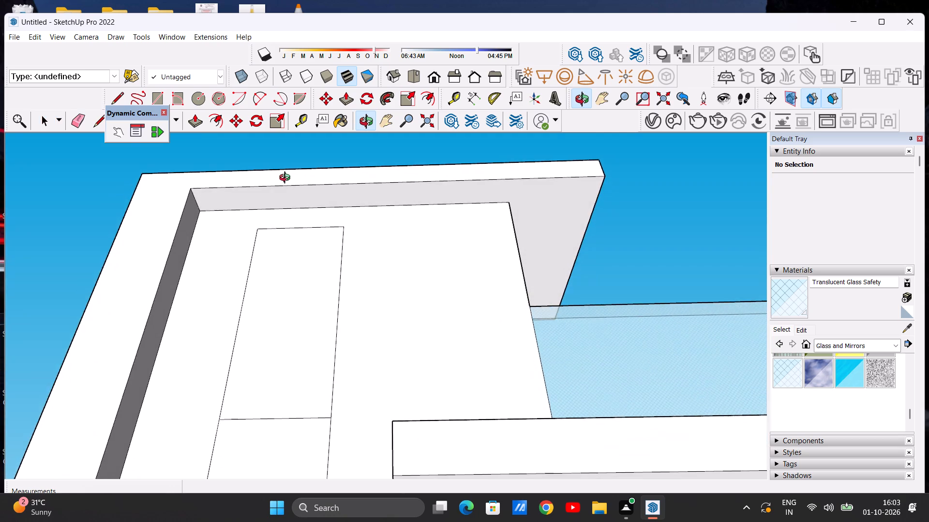
middle_drag(287, 179, 289, 270)
scroll(286, 269, down, 14)
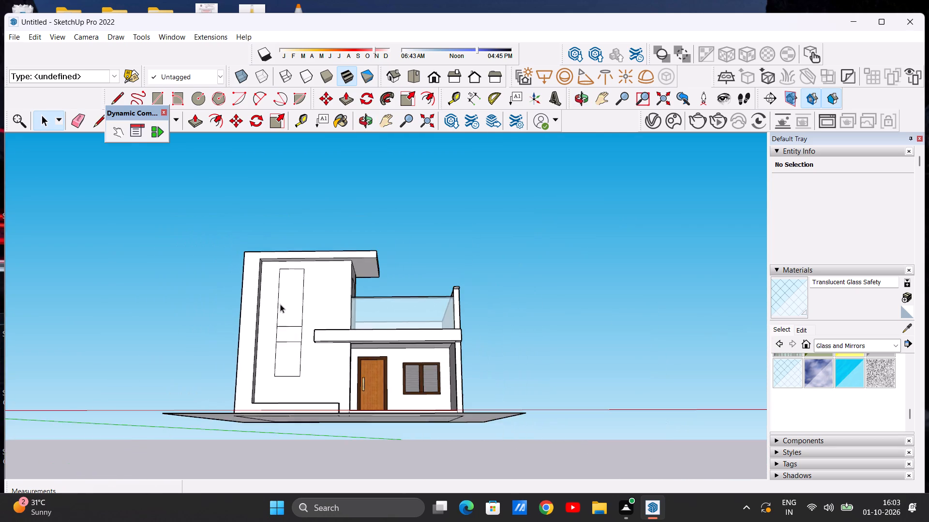
middle_drag(280, 304, 301, 343)
Offset the outlines of all three stacked rectangles inward by about 6 3/16" to form frame borders.
scroll(303, 300, up, 7)
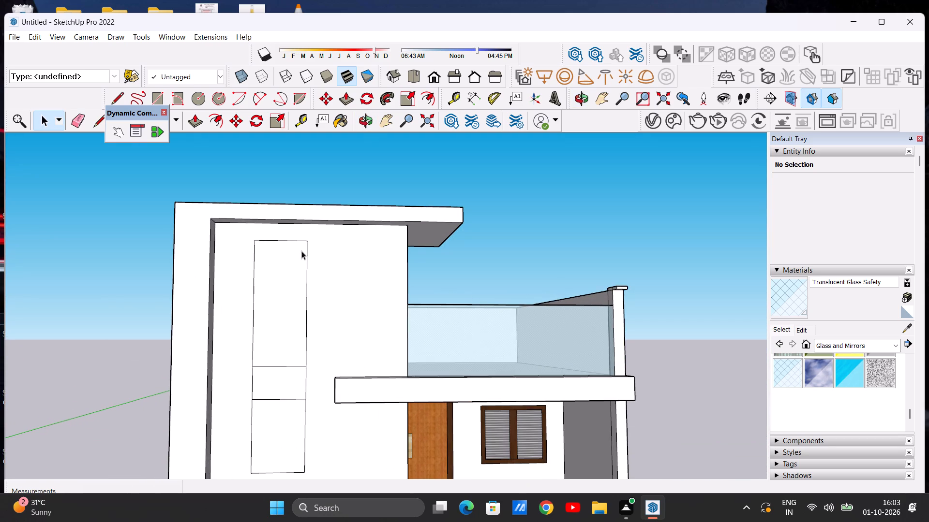
scroll(297, 289, up, 3)
click(215, 121)
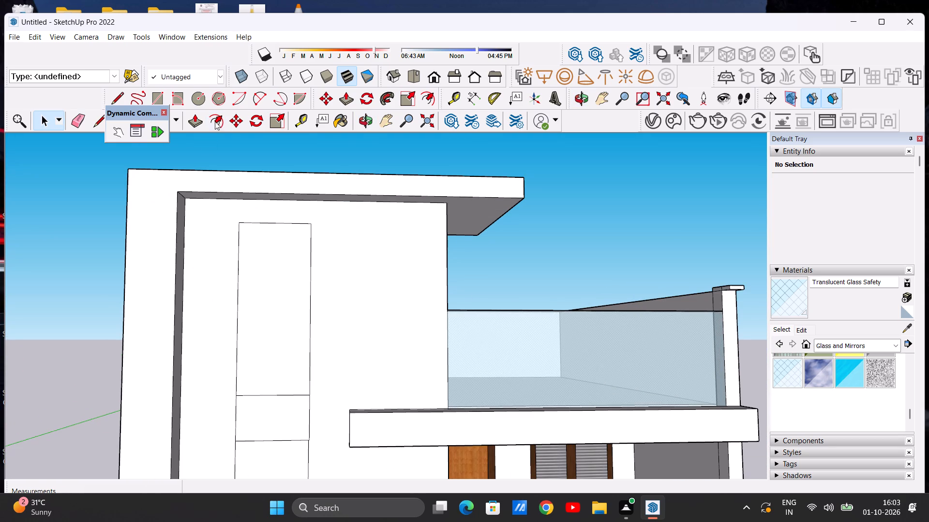
click(274, 234)
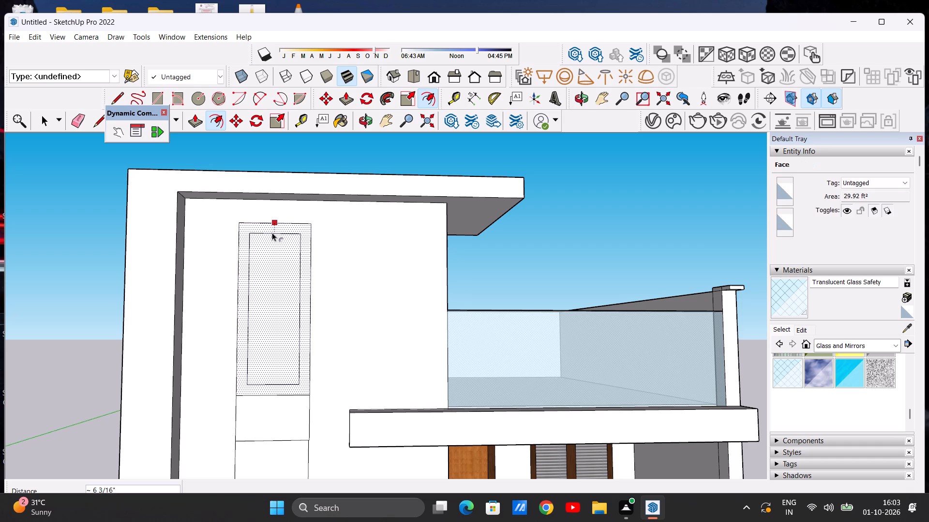
click(272, 232)
scroll(271, 259, down, 1)
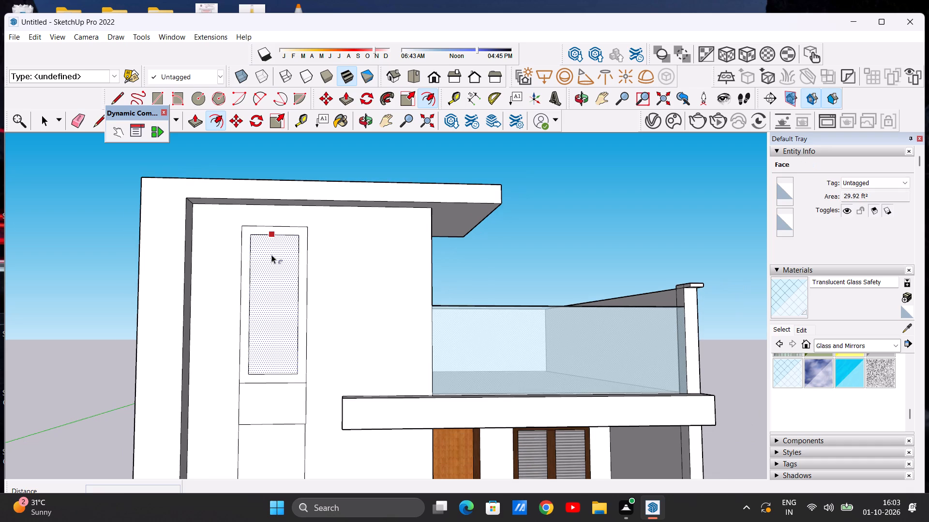
scroll(271, 255, down, 2)
scroll(269, 377, up, 6)
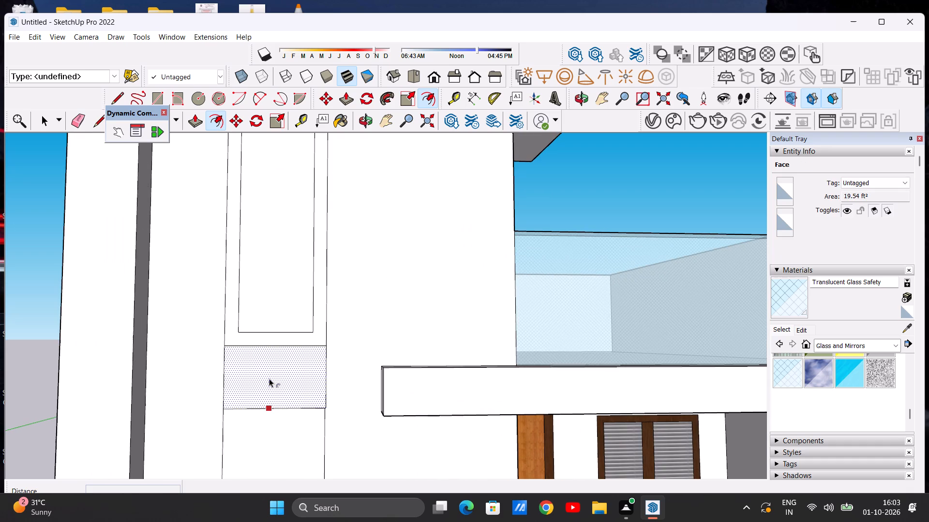
double_click(269, 378)
scroll(242, 336, down, 5)
double_click(265, 430)
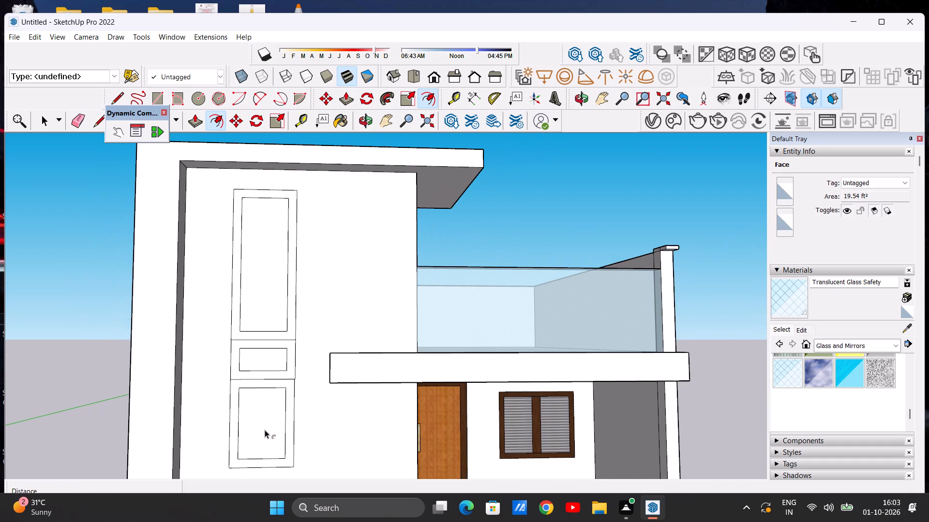
key(space)
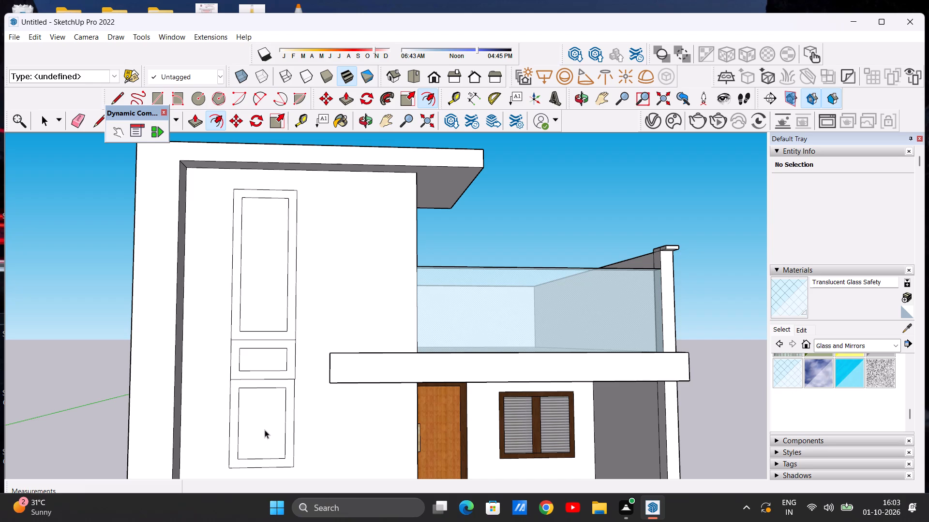
click(76, 346)
Examine the three stacked framed rectangles on the tall block's front wall from an angled view.
scroll(301, 347, down, 4)
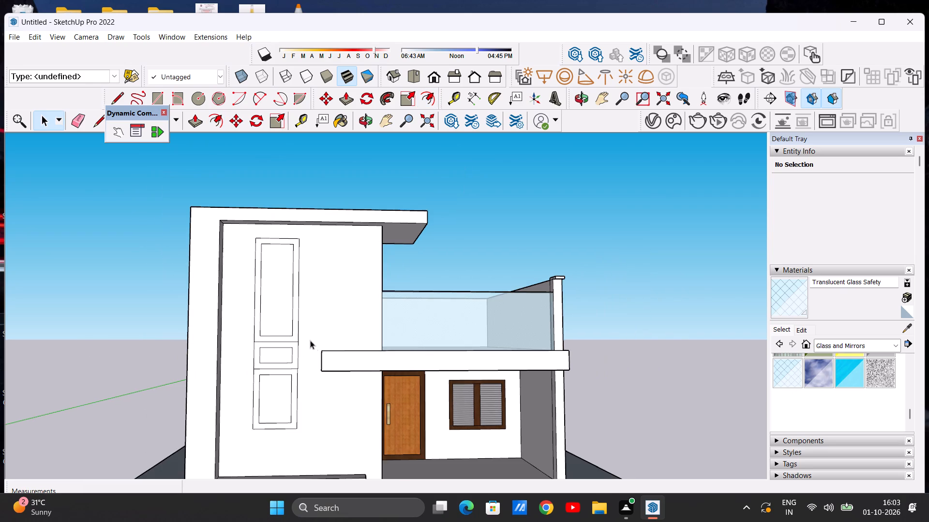
middle_drag(262, 347, 337, 363)
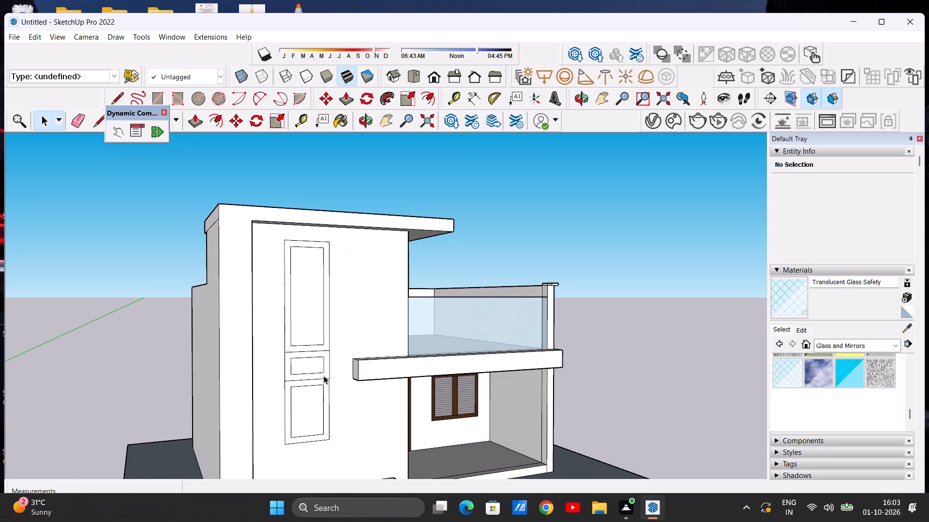
middle_drag(317, 381, 312, 406)
scroll(290, 312, up, 6)
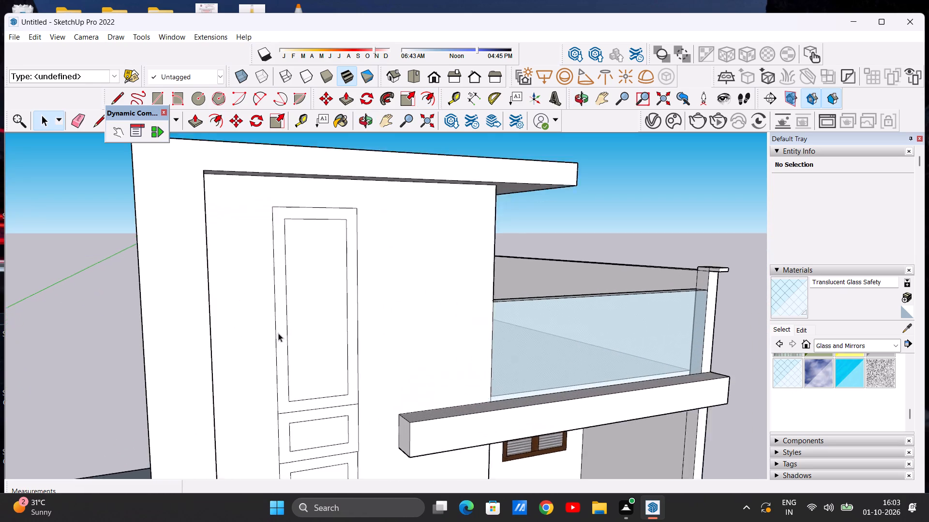
scroll(278, 333, up, 1)
scroll(261, 335, down, 7)
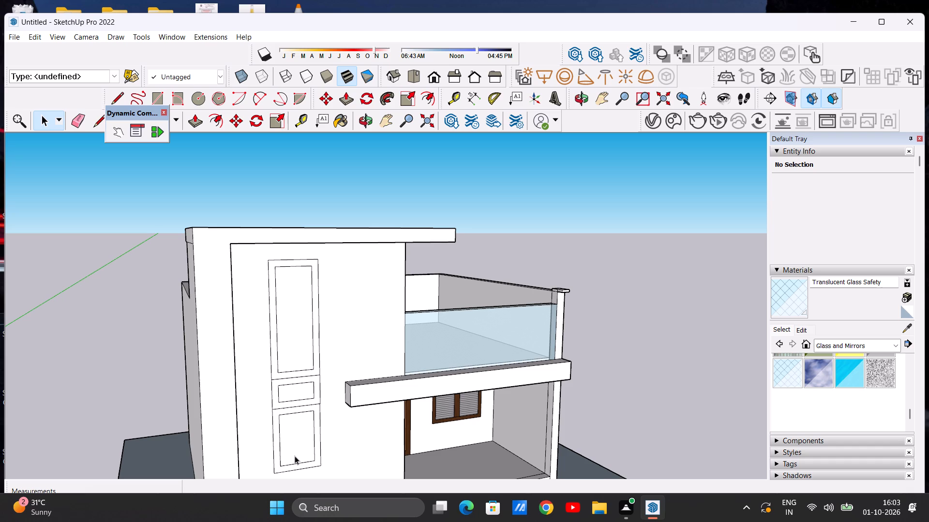
scroll(295, 456, up, 5)
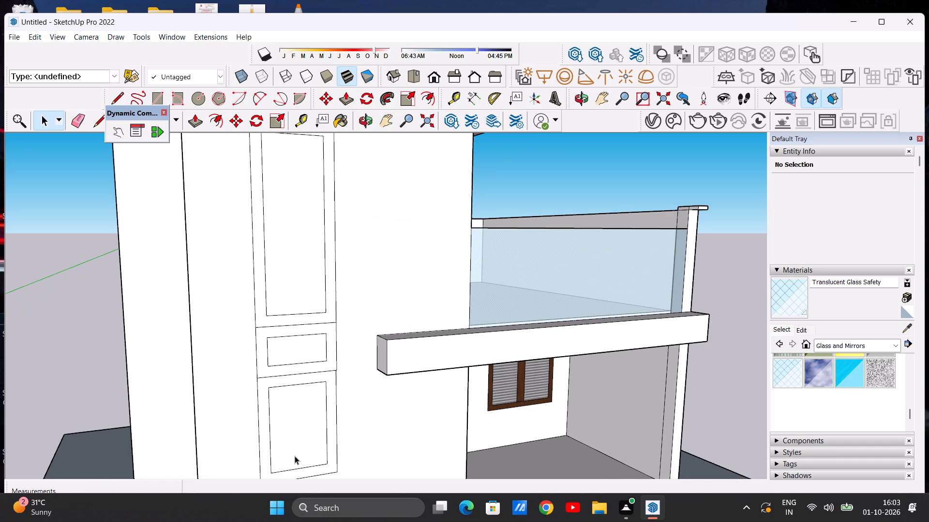
scroll(278, 375, down, 6)
Draw about 11 1/4" vertical lines joining the inner-frame corners on both sides across the two joints between the stacked frames.
scroll(275, 345, up, 6)
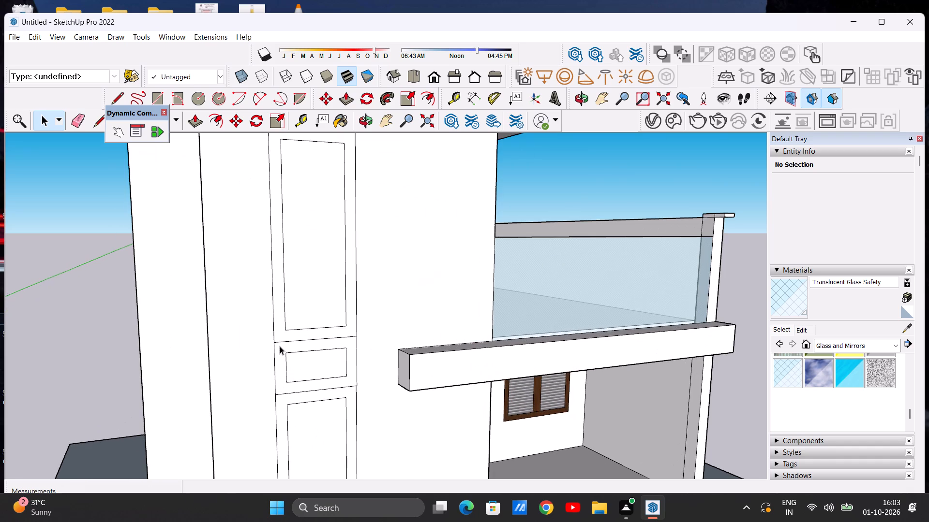
scroll(288, 344, up, 1)
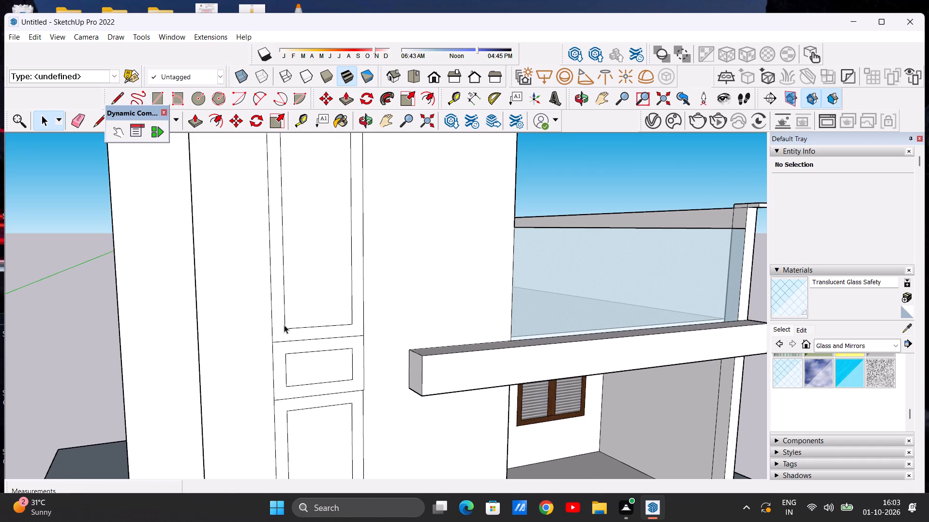
key(l)
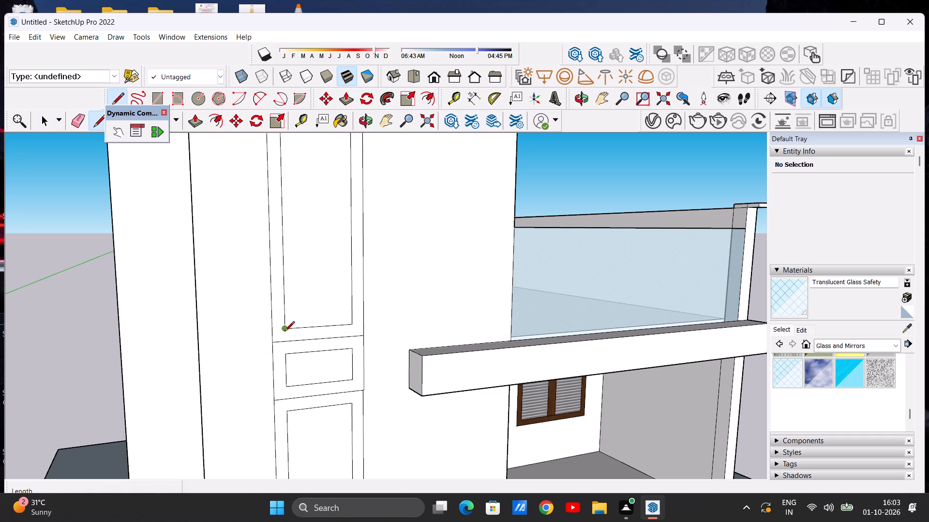
click(284, 329)
click(287, 353)
click(351, 326)
click(353, 347)
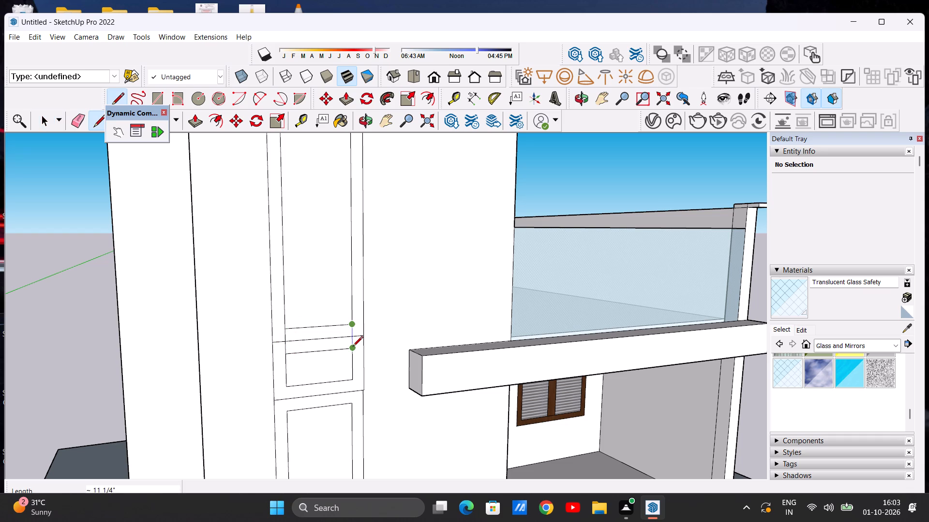
click(288, 387)
click(289, 410)
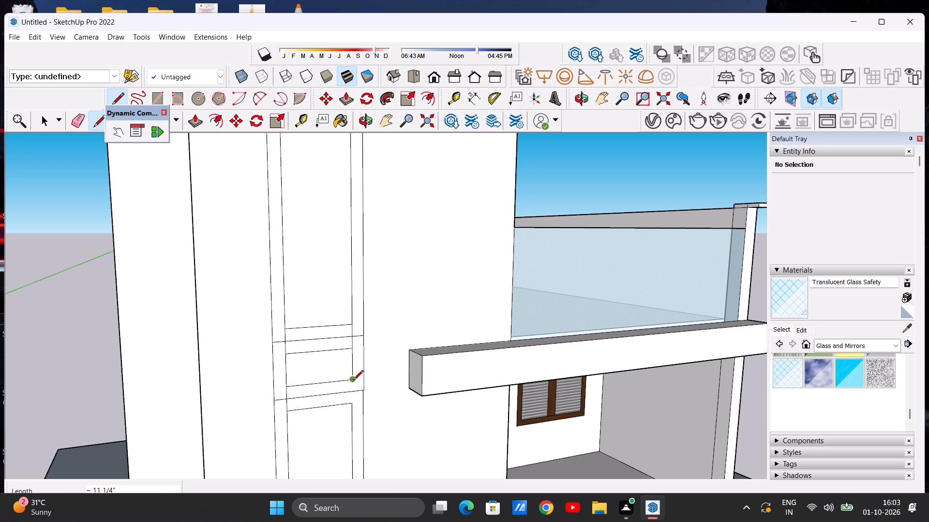
click(353, 381)
click(351, 403)
Erase the four short horizontal edges crossing the side strips at both joints, merging the outer border into one continuous frame.
key(e)
scroll(325, 367, up, 1)
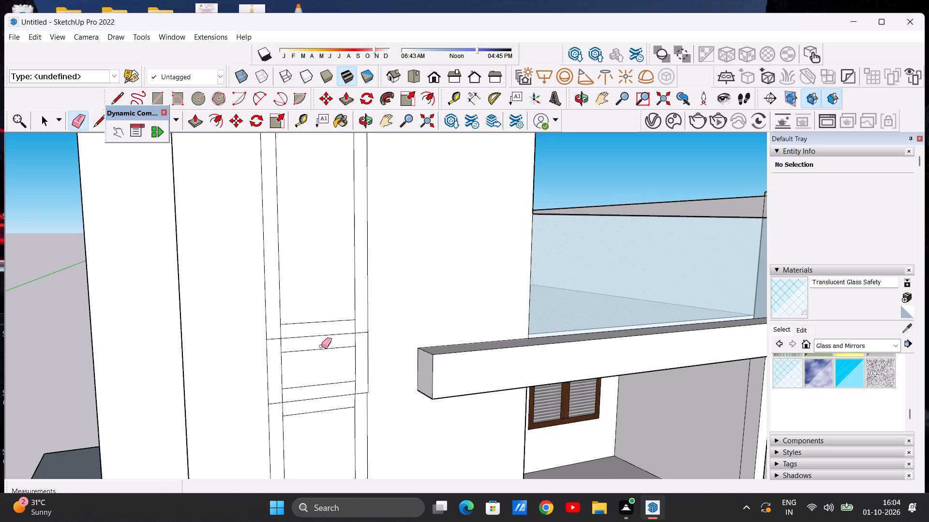
scroll(299, 362, down, 5)
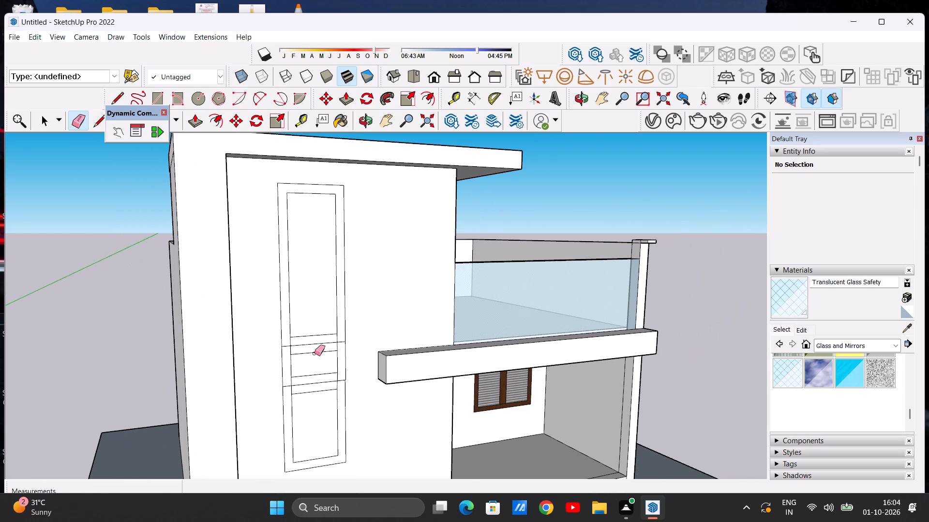
scroll(296, 351, up, 11)
drag(276, 329, 277, 341)
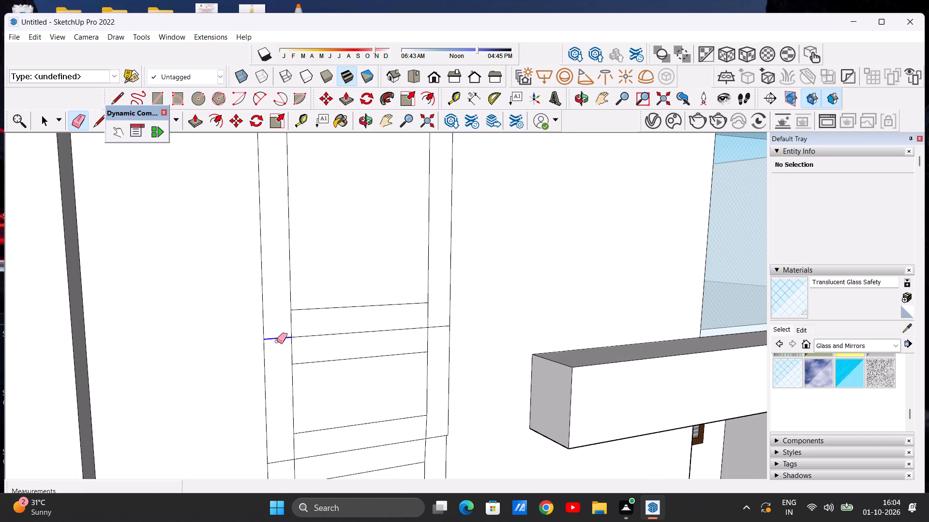
drag(277, 341, 278, 344)
scroll(277, 341, down, 6)
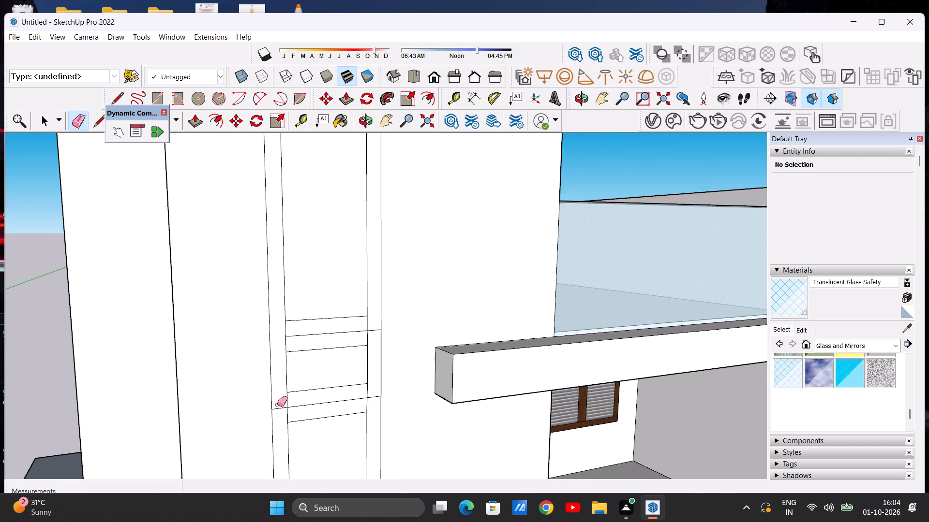
scroll(278, 412, up, 3)
drag(281, 401, 285, 417)
scroll(264, 392, down, 5)
scroll(352, 359, up, 5)
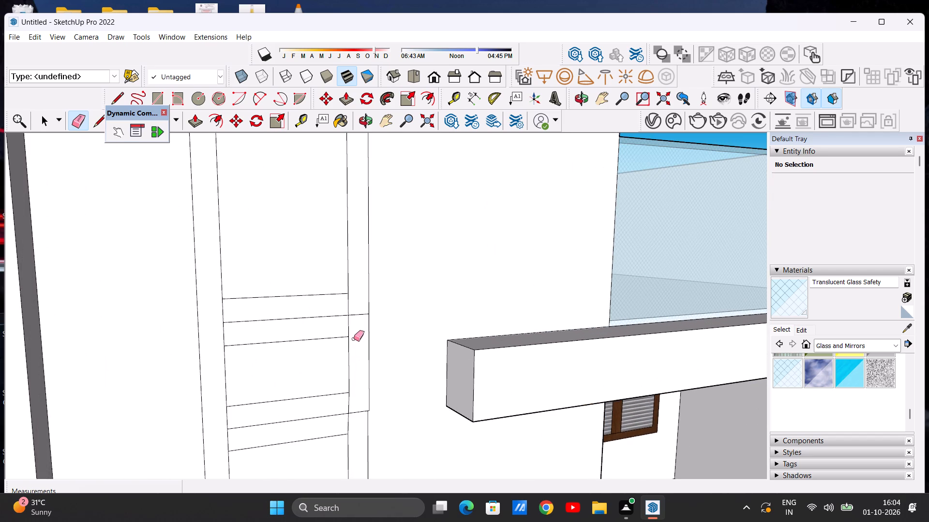
drag(357, 310, 360, 323)
drag(356, 405, 361, 417)
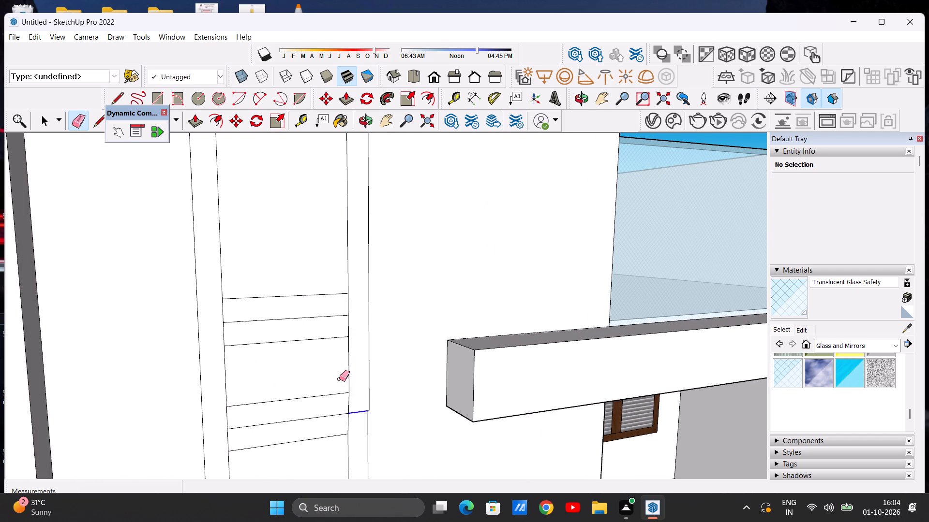
scroll(341, 375, down, 16)
scroll(350, 372, up, 6)
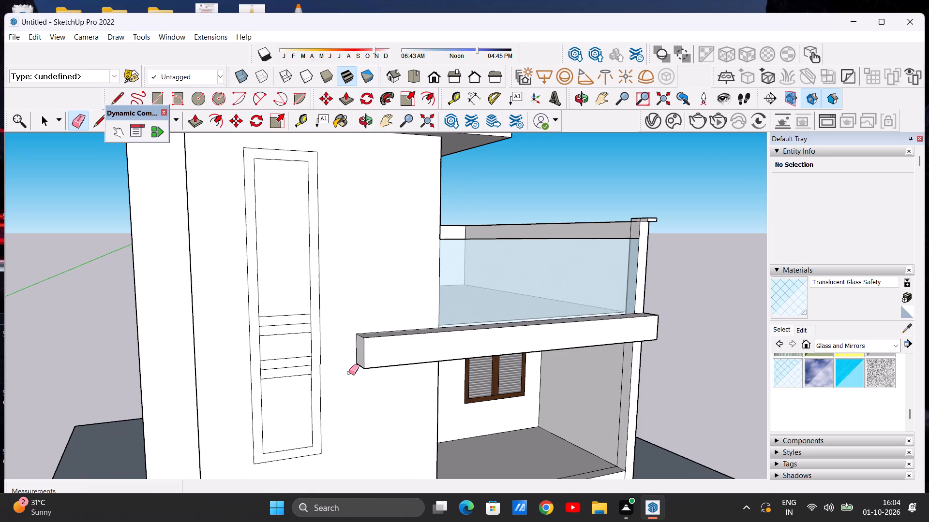
key(space)
Push/Pull the continuous outer frame outward 2' 2" from the tall block's front wall.
key(p)
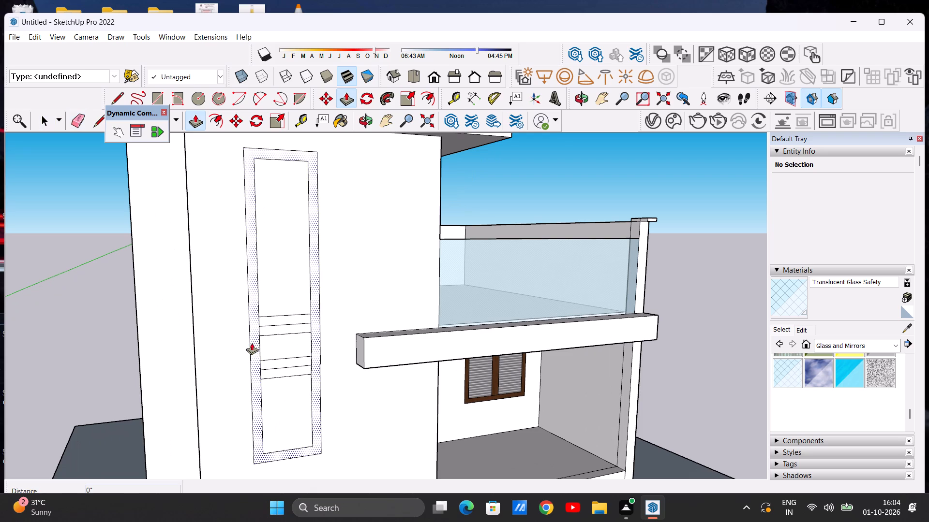
click(254, 335)
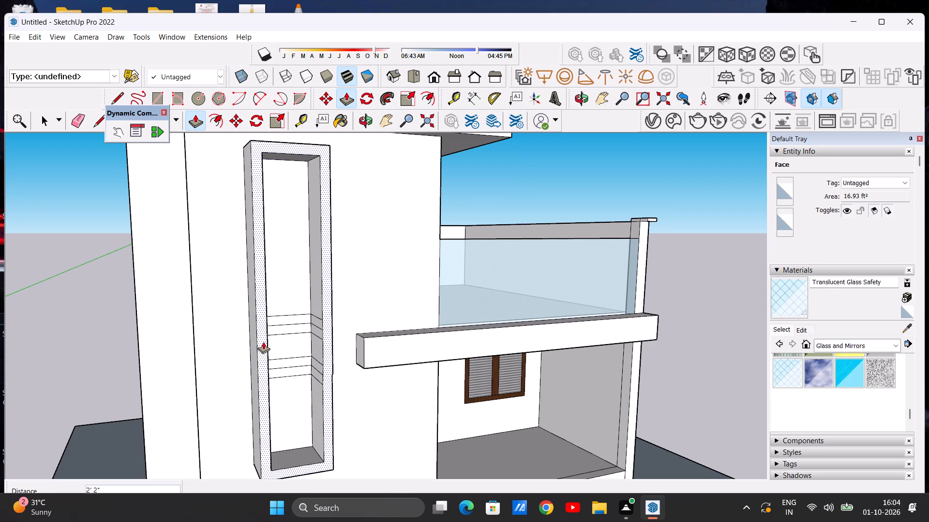
click(263, 342)
key(space)
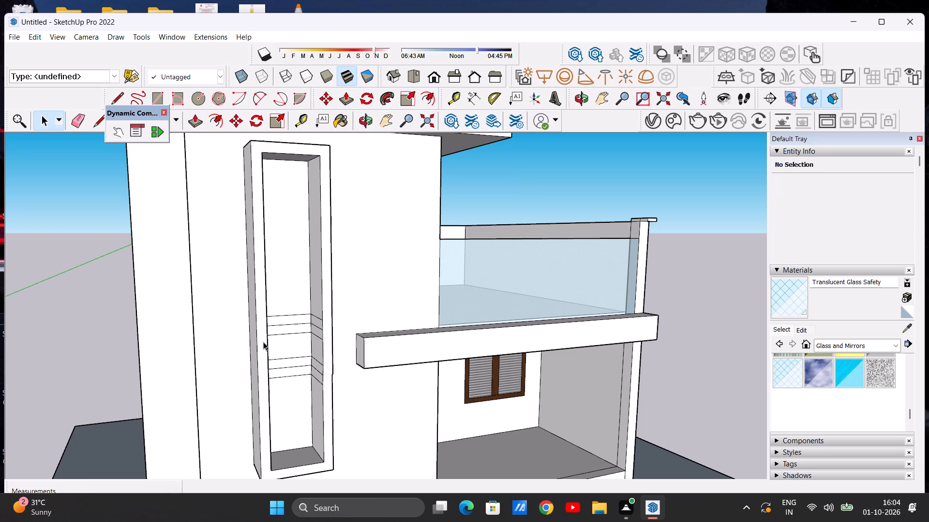
Push/Pull the upper strip of each of the two crossbars outward 2' 2", flush with the outer frame.
scroll(242, 312, down, 4)
scroll(281, 318, up, 6)
middle_drag(277, 318, 279, 359)
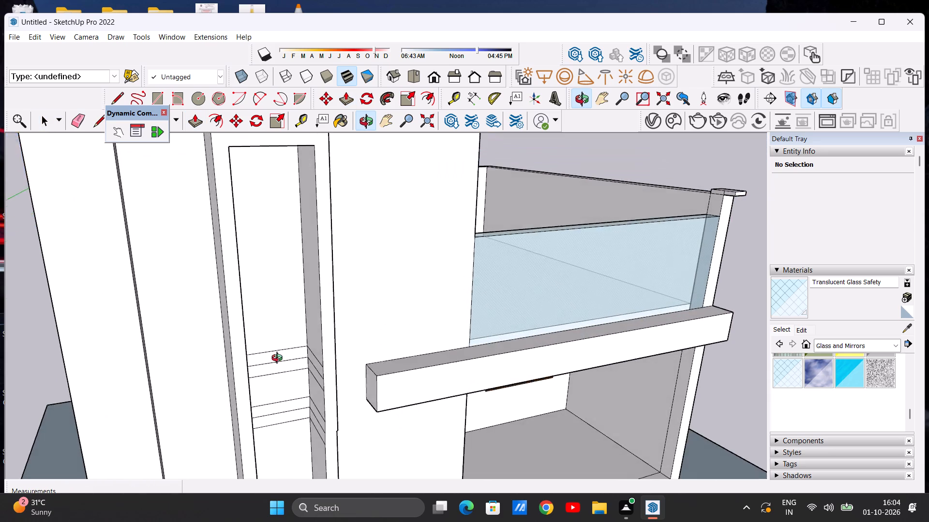
middle_drag(279, 359, 282, 333)
click(189, 119)
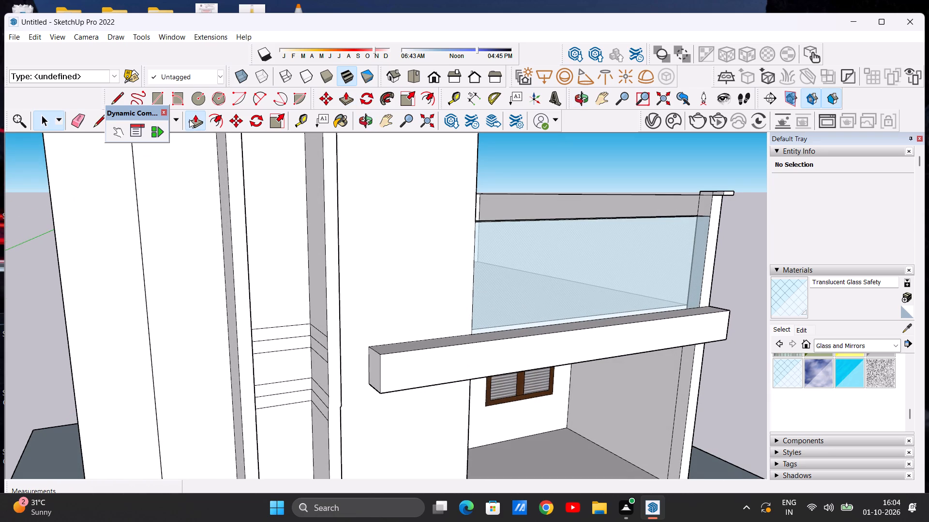
scroll(291, 326, up, 6)
click(285, 332)
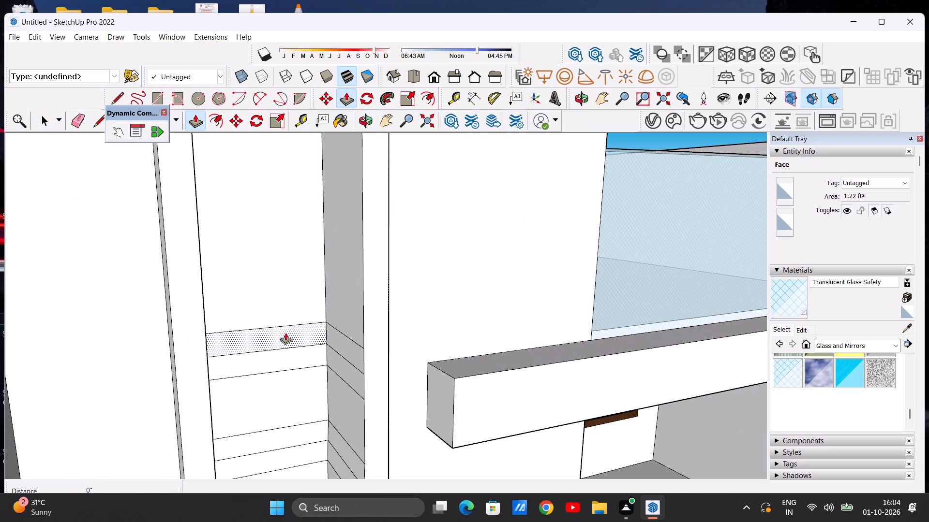
click(363, 348)
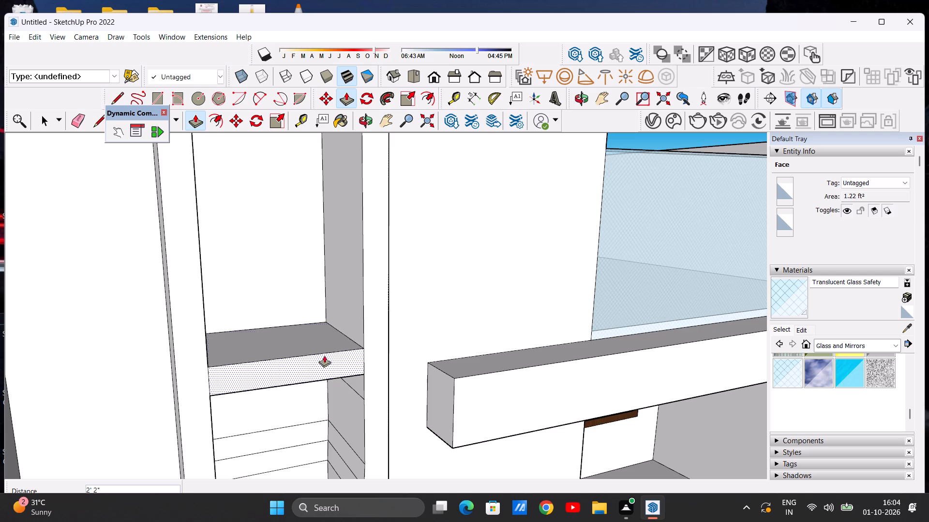
scroll(270, 340, down, 9)
middle_drag(281, 389, 276, 344)
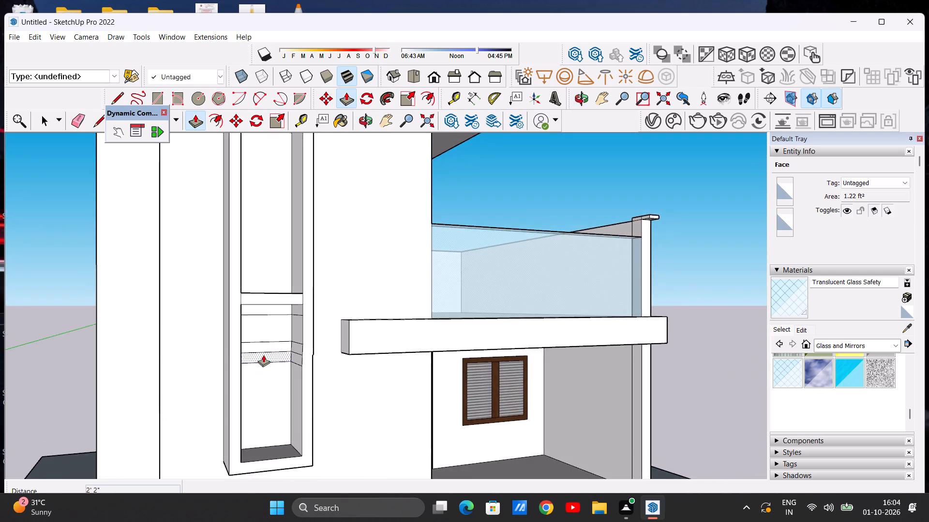
scroll(263, 355, up, 9)
click(252, 332)
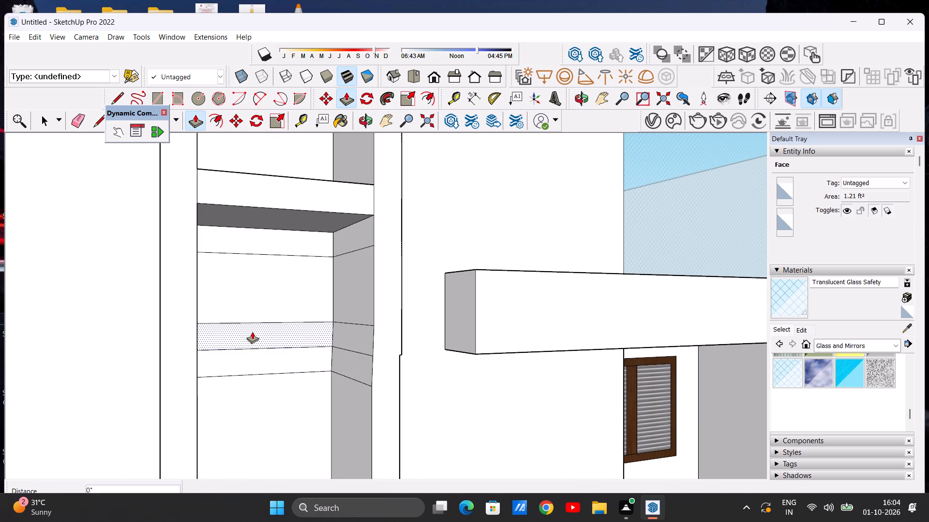
click(376, 349)
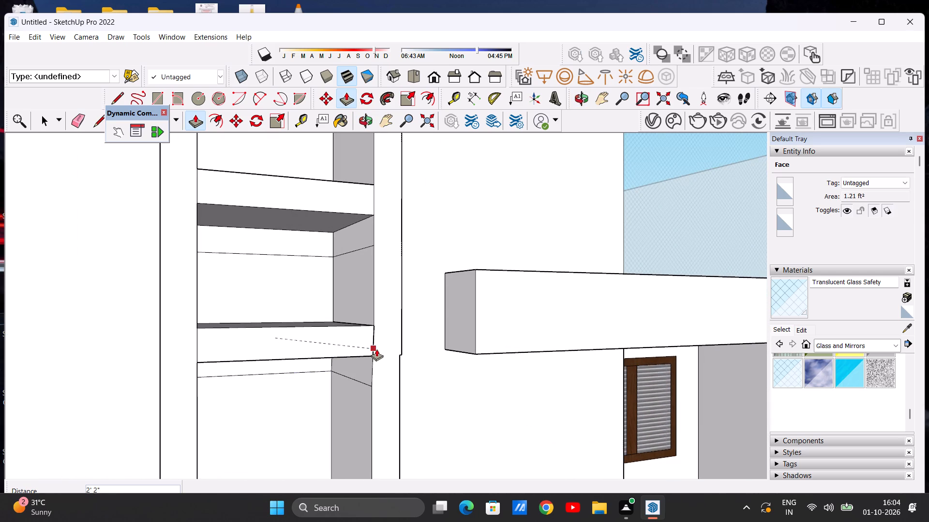
key(space)
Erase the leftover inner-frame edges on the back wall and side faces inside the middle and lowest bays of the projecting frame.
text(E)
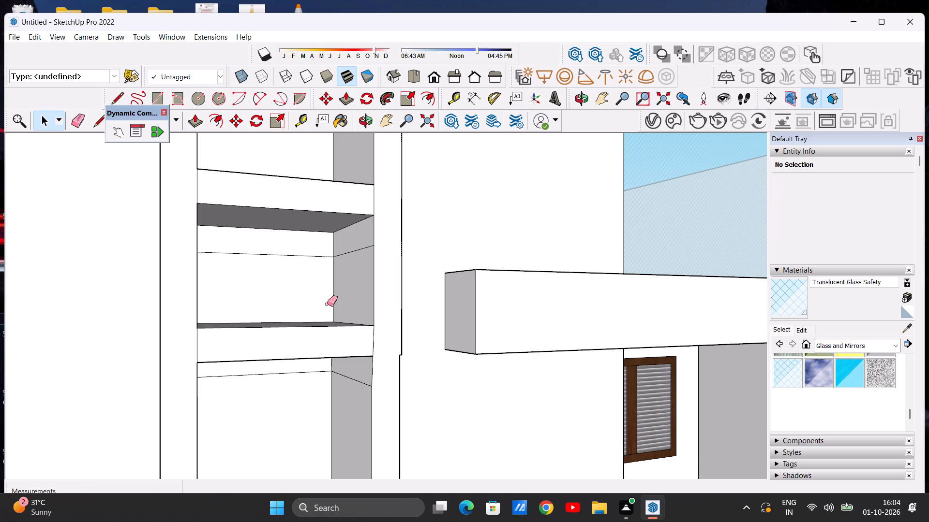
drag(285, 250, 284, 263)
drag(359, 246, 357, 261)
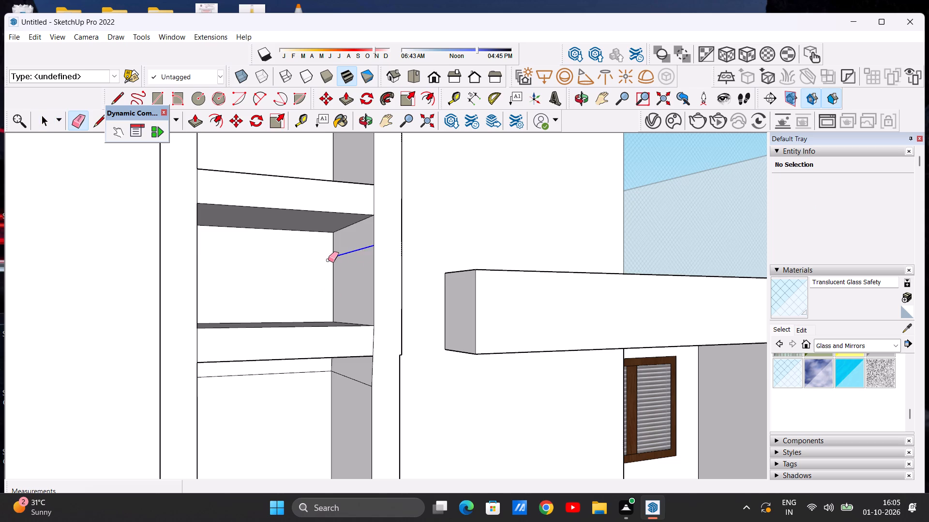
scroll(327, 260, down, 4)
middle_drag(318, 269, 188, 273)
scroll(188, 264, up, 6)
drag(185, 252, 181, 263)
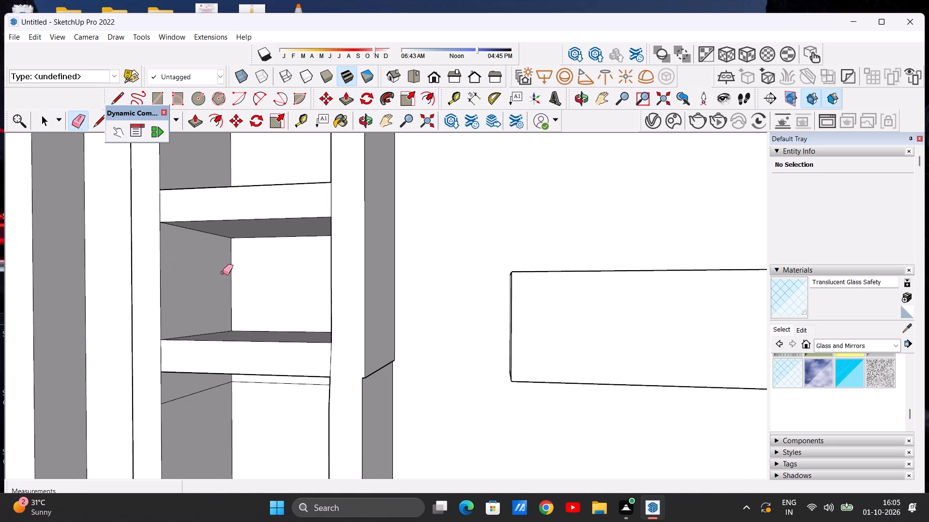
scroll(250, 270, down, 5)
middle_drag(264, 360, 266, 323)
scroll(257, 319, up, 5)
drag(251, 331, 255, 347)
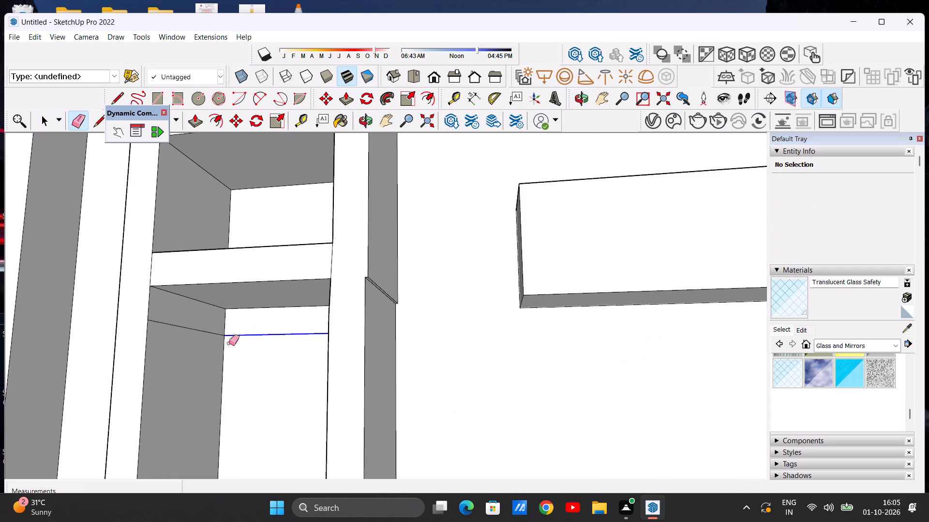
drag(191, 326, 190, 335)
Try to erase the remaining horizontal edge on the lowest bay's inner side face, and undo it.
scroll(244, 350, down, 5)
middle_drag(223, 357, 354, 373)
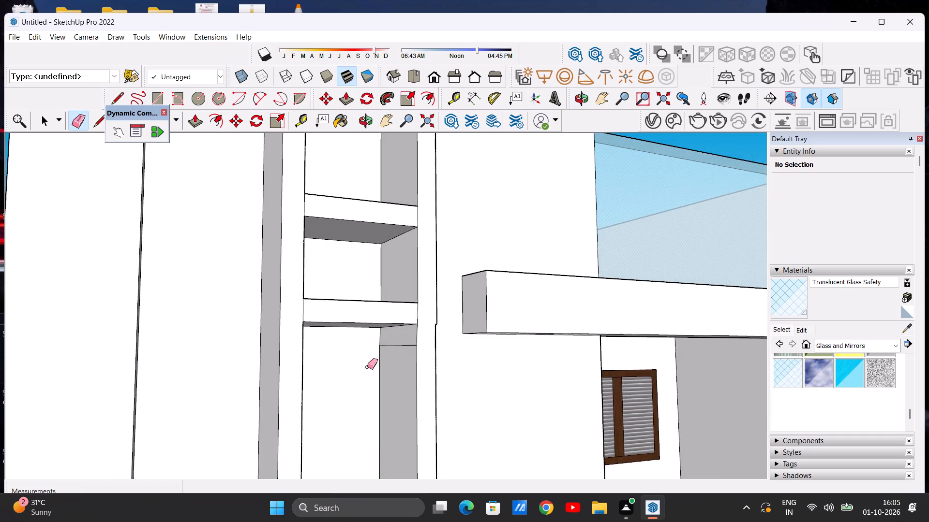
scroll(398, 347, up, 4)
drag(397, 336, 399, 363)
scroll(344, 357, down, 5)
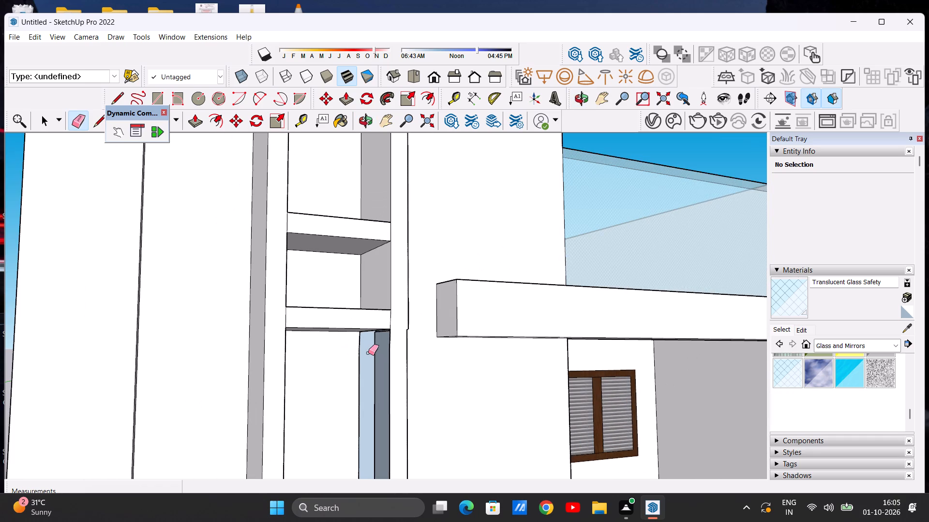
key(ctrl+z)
Examine the outer side of the frame at the joint between the middle and lowest bays for misalignment.
scroll(325, 335, down, 3)
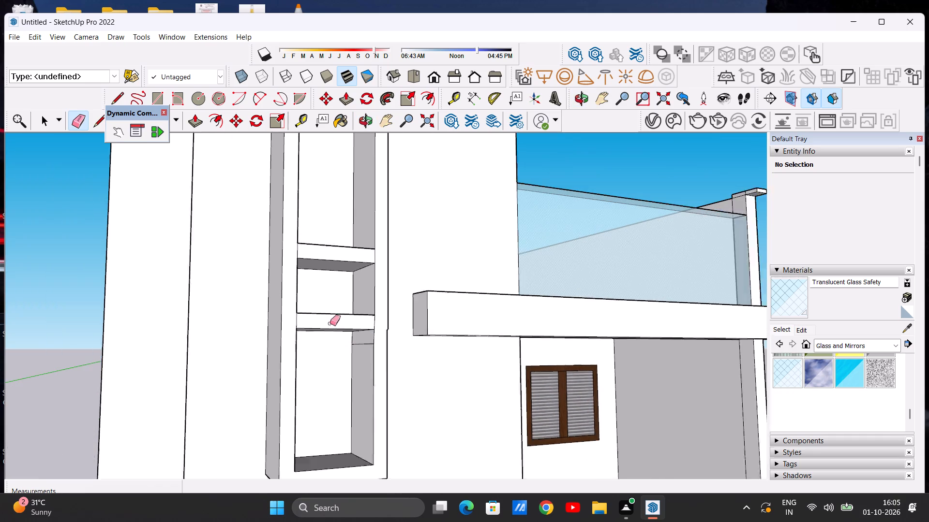
scroll(330, 323, down, 1)
middle_drag(332, 362, 210, 362)
scroll(285, 335, up, 9)
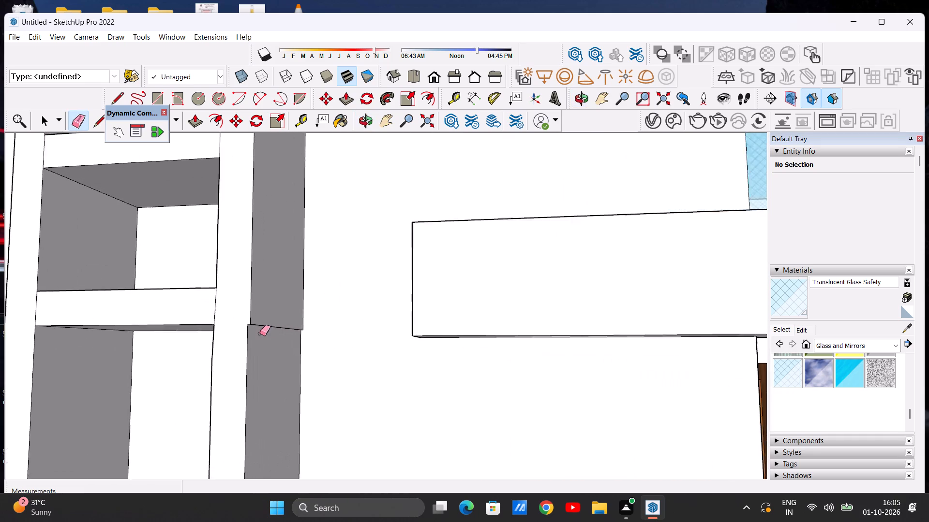
scroll(260, 333, up, 19)
scroll(290, 326, down, 5)
middle_drag(294, 377, 296, 365)
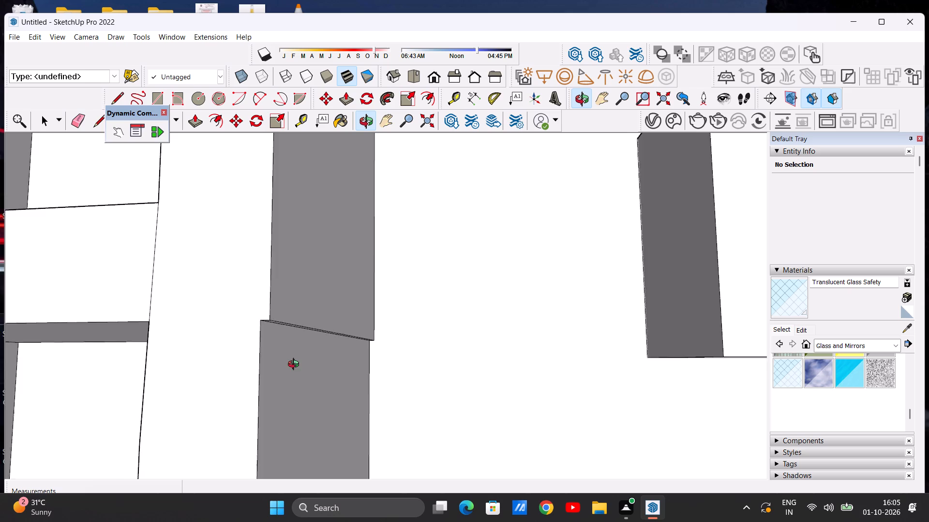
middle_drag(296, 365, 360, 388)
scroll(349, 372, down, 3)
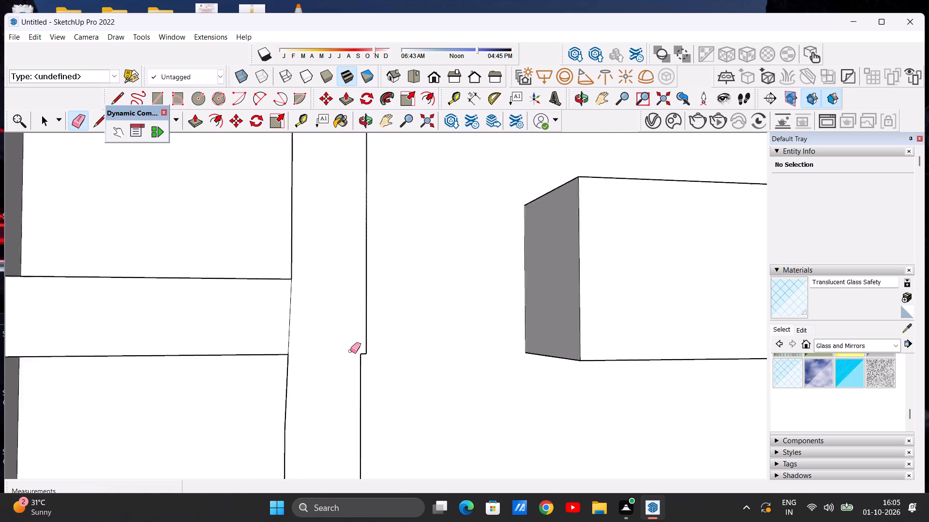
scroll(350, 351, down, 20)
scroll(350, 351, down, 8)
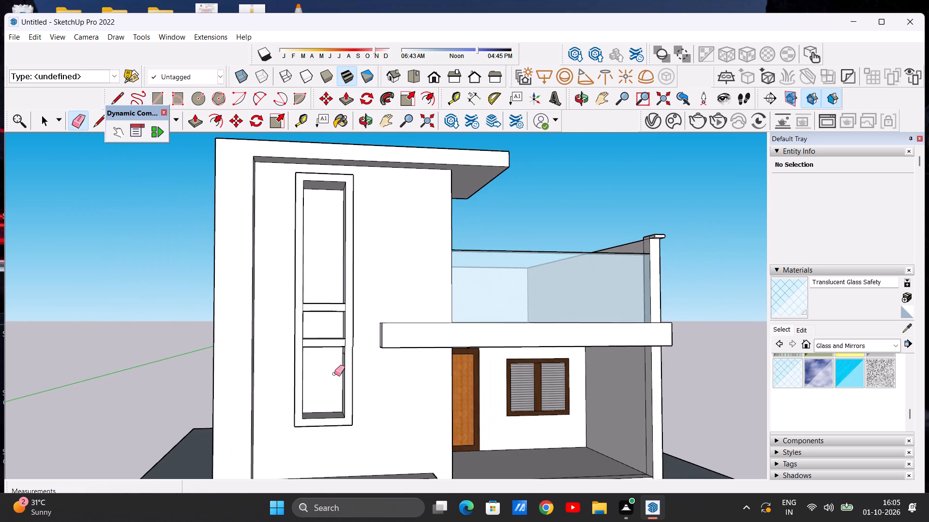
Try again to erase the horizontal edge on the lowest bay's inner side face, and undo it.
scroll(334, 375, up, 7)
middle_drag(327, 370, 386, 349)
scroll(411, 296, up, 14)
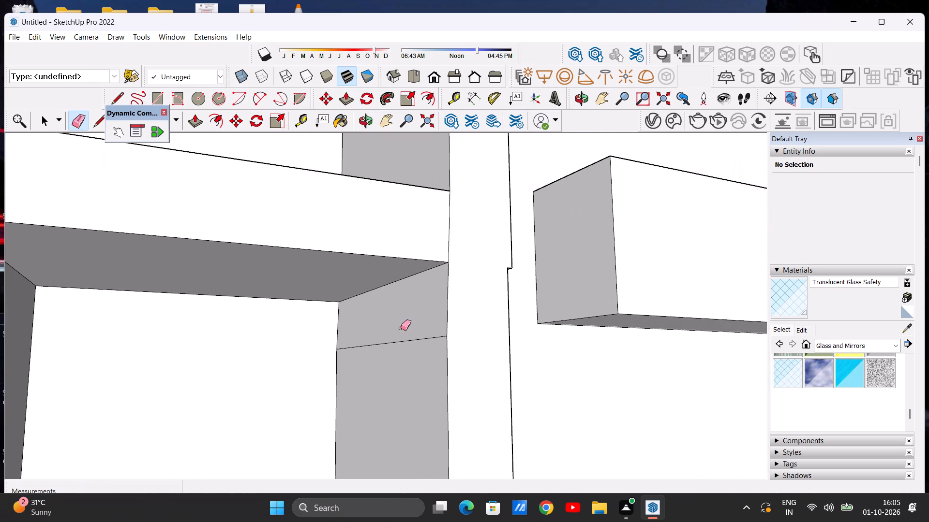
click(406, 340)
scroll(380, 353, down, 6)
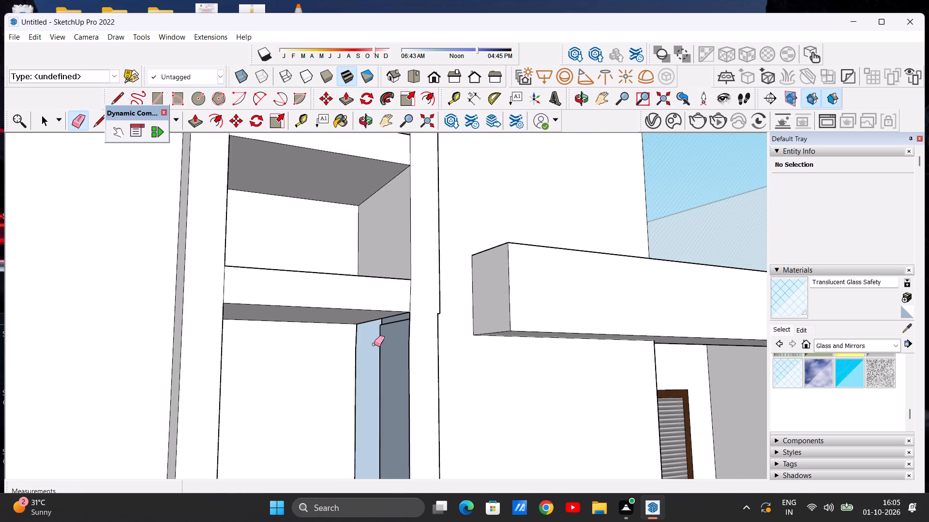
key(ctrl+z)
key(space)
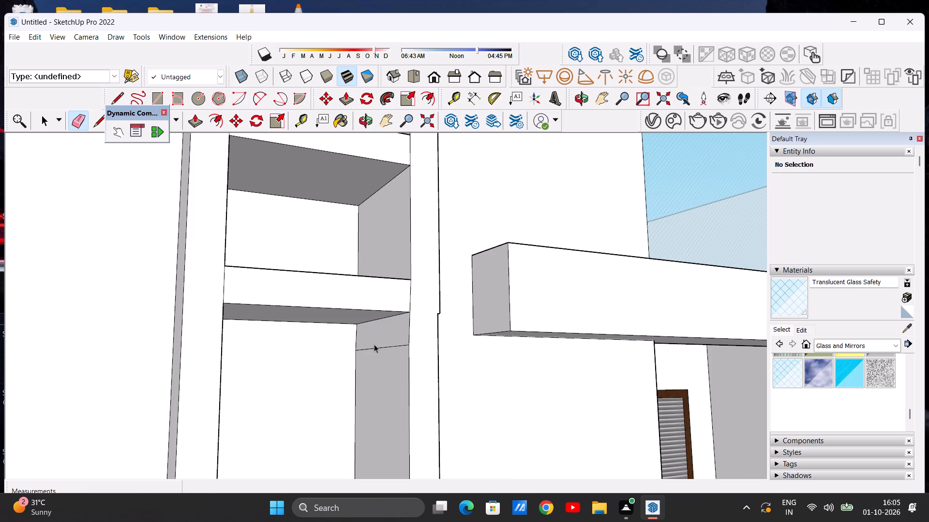
Undo the edge erasures, outward extrusions and joining lines, back to three separate flat stacked frames on the front wall.
key(space)
key(space)
key(ctrl+z)
key(ctrl+z)
key(ctrl+z)
key(ctrl+z)
key(ctrl+z)
key(ctrl+z)
key(ctrl+z)
key(ctrl+z)
key(ctrl+z)
key(ctrl+z)
key(ctrl+z)
key(ctrl+z)
key(ctrl+z)
key(ctrl+z)
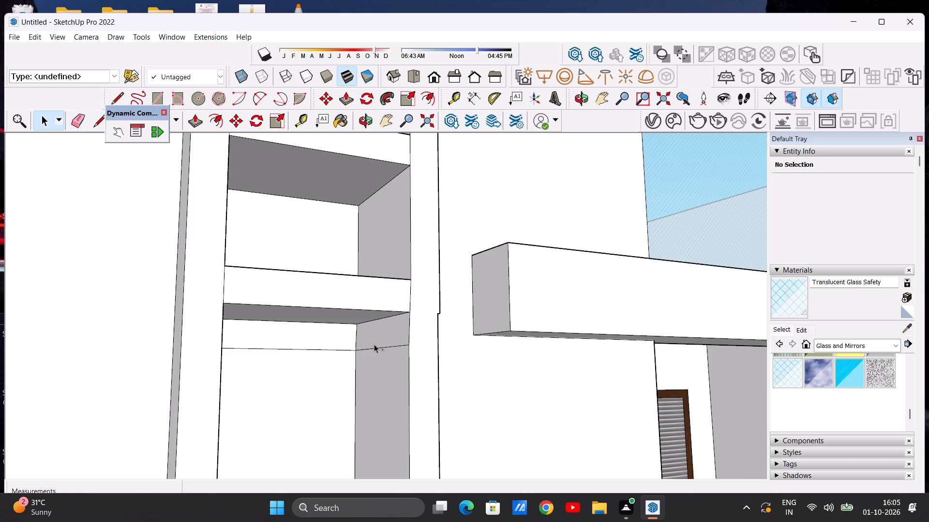
key(space)
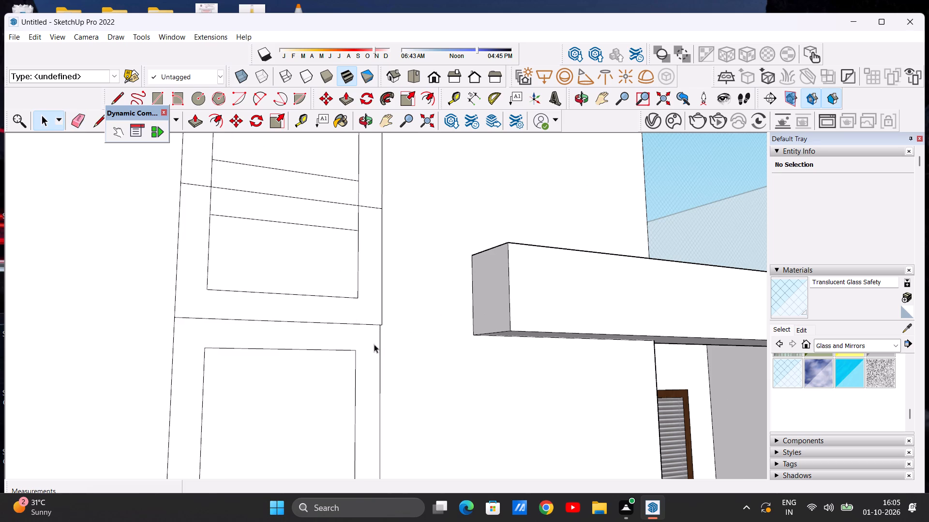
scroll(385, 335, up, 6)
scroll(381, 320, down, 12)
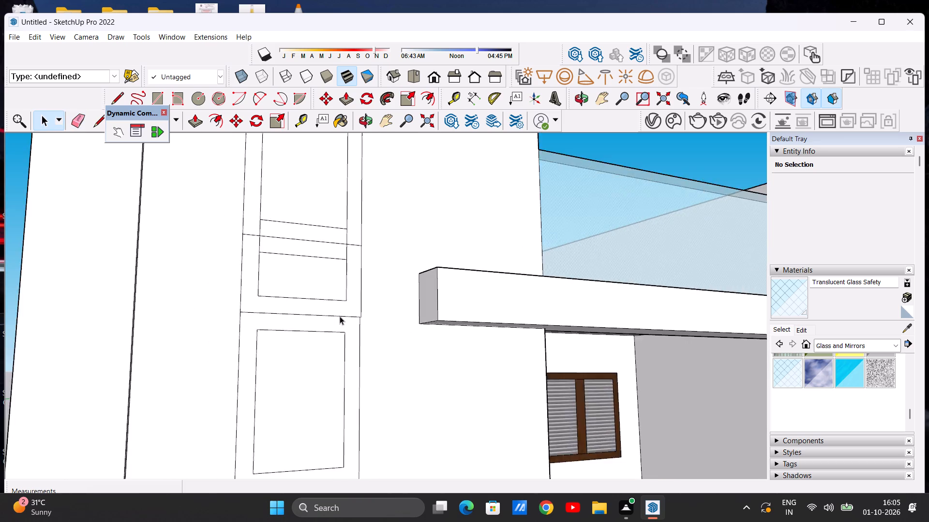
scroll(340, 316, down, 6)
middle_drag(334, 344, 295, 373)
scroll(328, 352, up, 7)
scroll(339, 338, down, 10)
scroll(330, 352, up, 7)
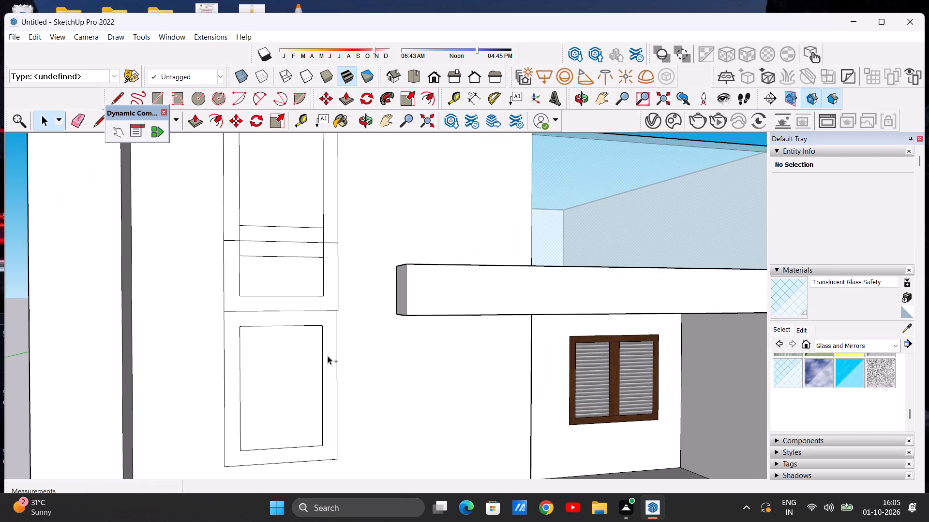
key(ctrl+z)
key(ctrl+z)
scroll(328, 314, down, 6)
scroll(356, 303, up, 2)
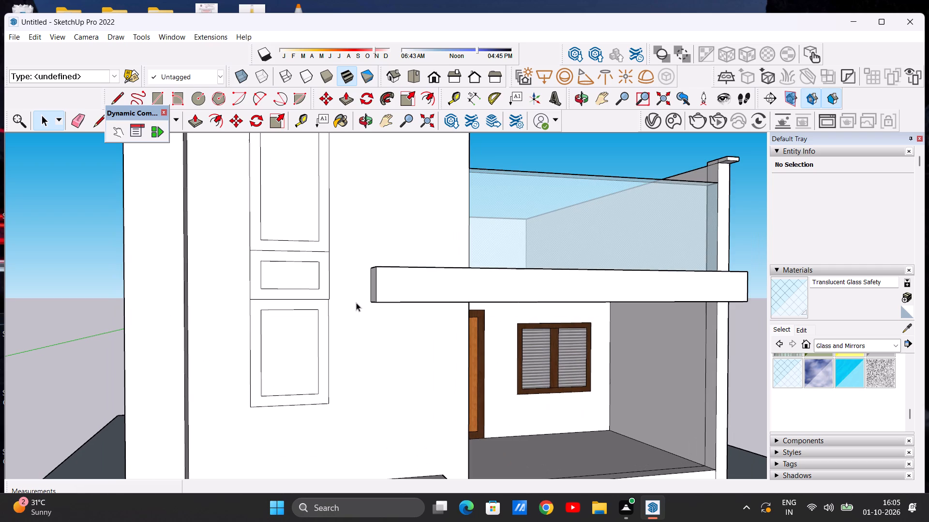
Erase the lowest frame's outer and inner rectangles from the front wall, keeping the middle frame's bottom edge.
key(e)
drag(248, 332, 333, 328)
drag(300, 308, 303, 321)
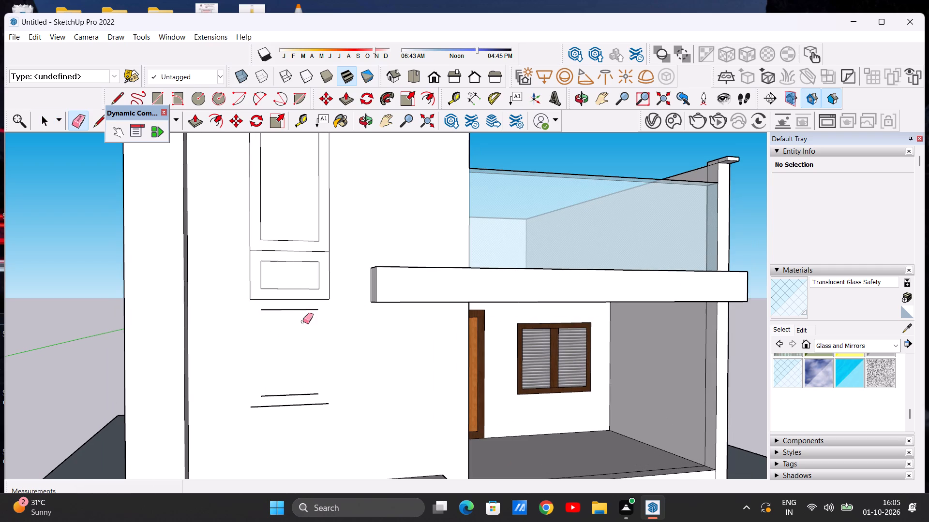
drag(303, 321, 309, 419)
scroll(311, 376, down, 1)
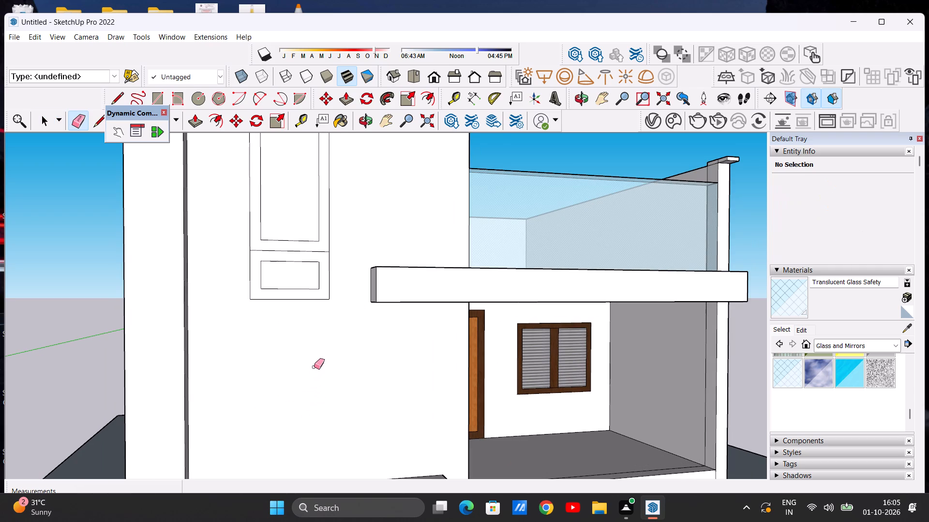
key(space)
scroll(296, 321, down, 5)
scroll(309, 351, up, 5)
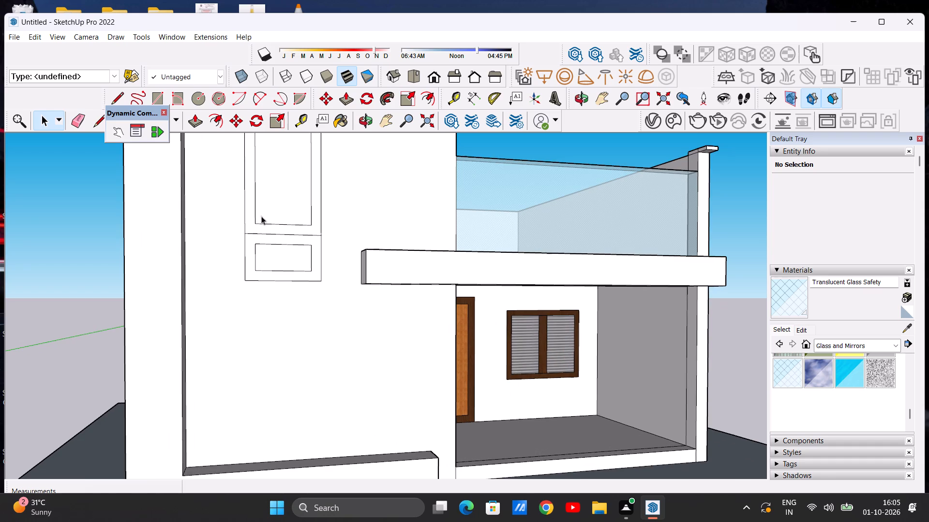
Draw a rectangle about 4' 7 3/8" high and 3' 6 3/8" wide directly below the middle frame, matching its outer width.
click(156, 97)
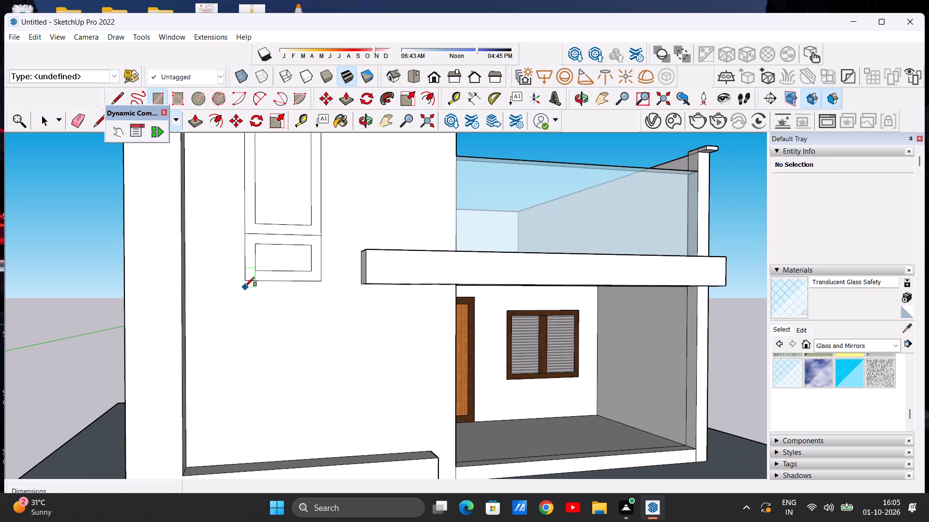
click(246, 284)
click(321, 283)
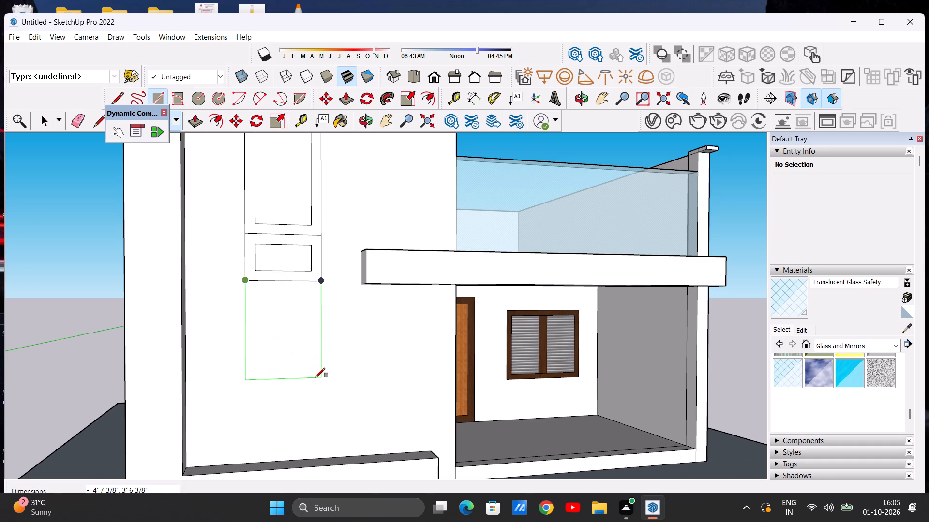
click(315, 377)
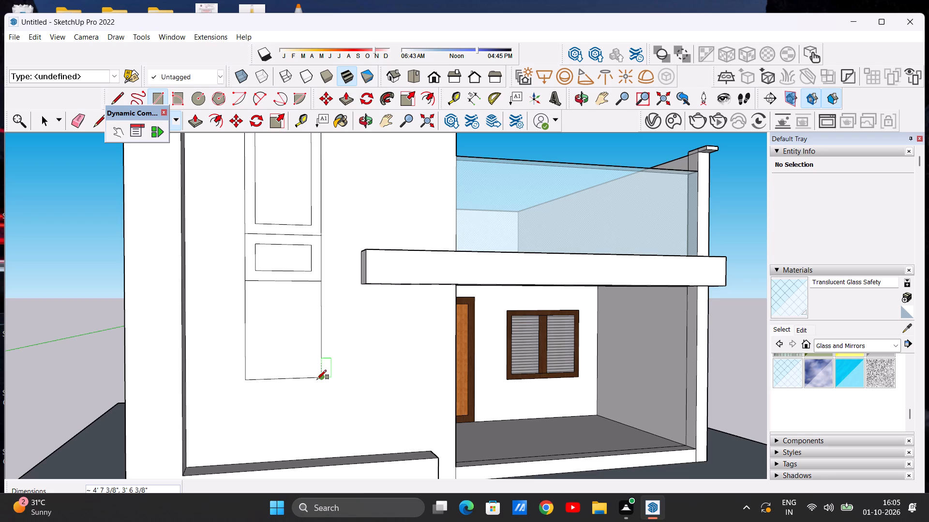
key(space)
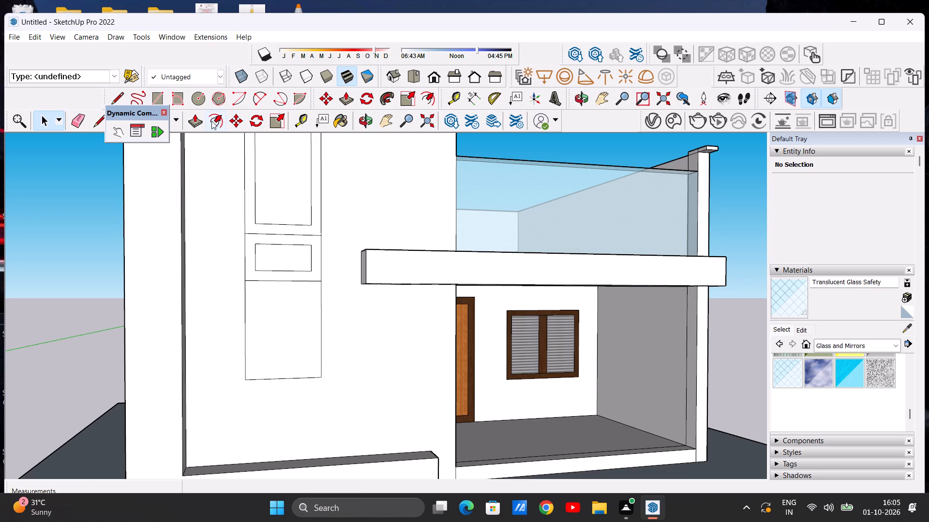
Offset the new lowest rectangle's outline inward about 5 15/16" to form its frame border.
click(215, 118)
click(281, 283)
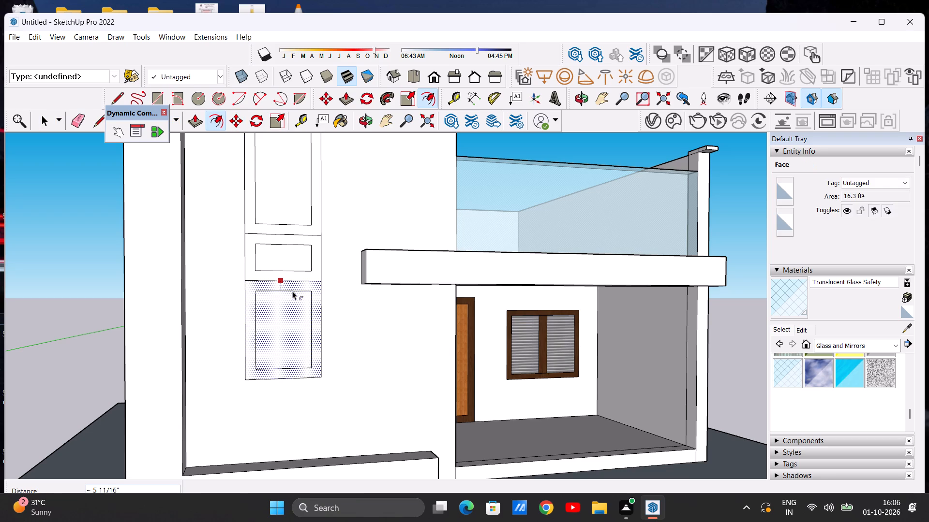
click(293, 291)
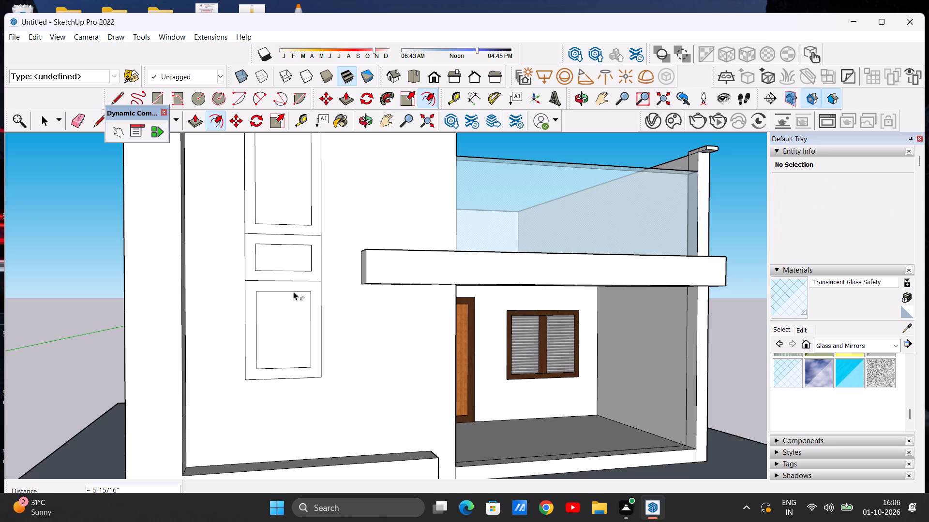
key(space)
Push/Pull the top frame's border outward from the front wall by about 1' 6 7/8".
scroll(267, 318, down, 9)
scroll(270, 284, up, 2)
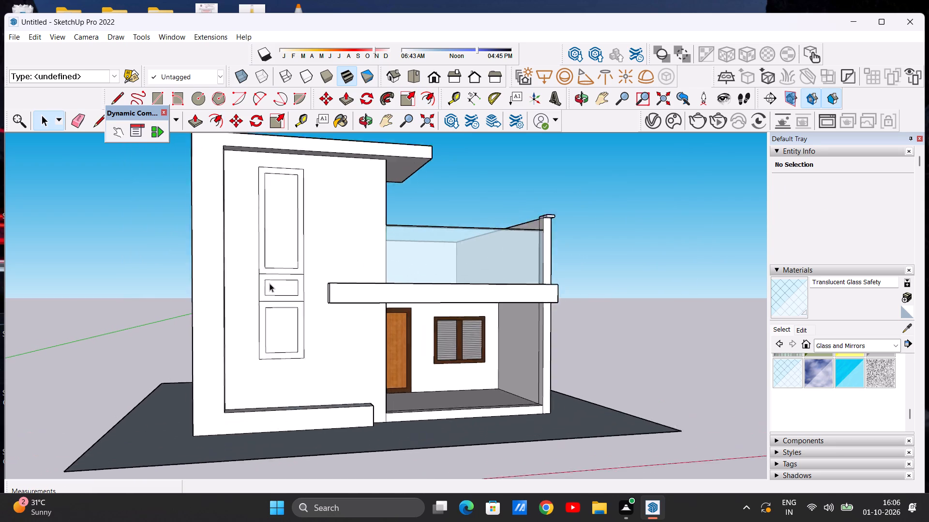
scroll(270, 283, up, 5)
scroll(317, 284, down, 5)
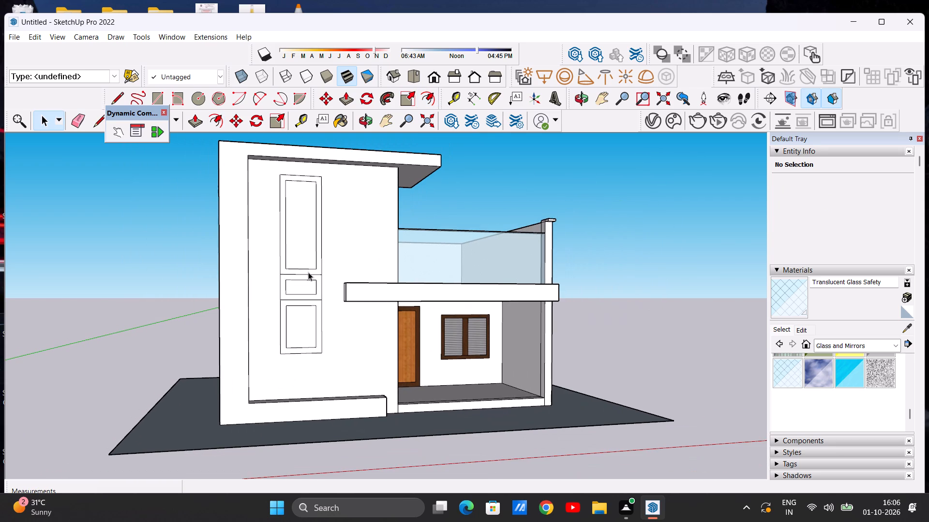
middle_drag(270, 277, 315, 317)
scroll(270, 277, up, 1)
scroll(321, 285, up, 2)
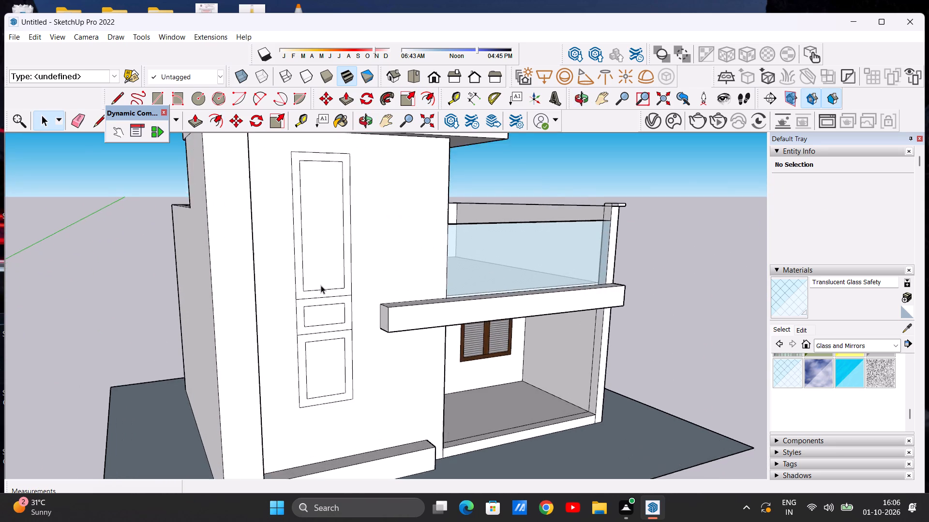
scroll(321, 285, up, 1)
click(187, 119)
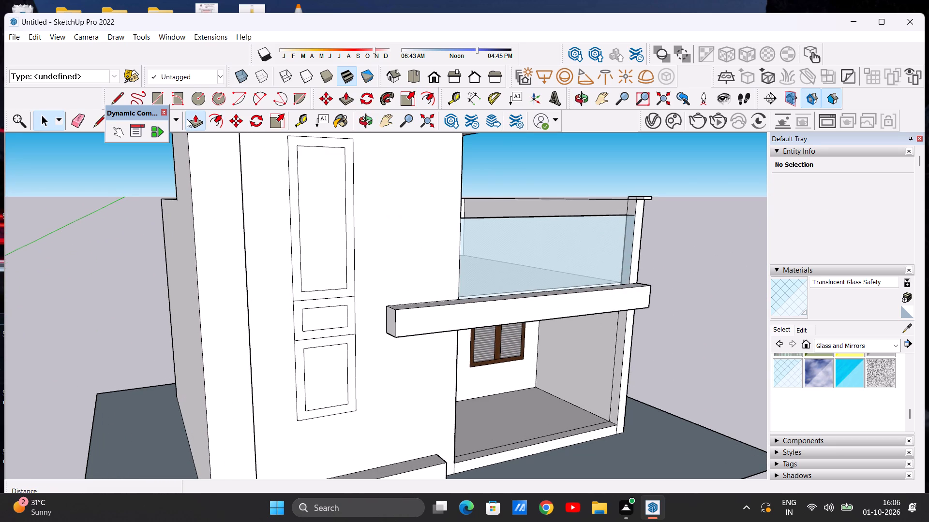
click(296, 226)
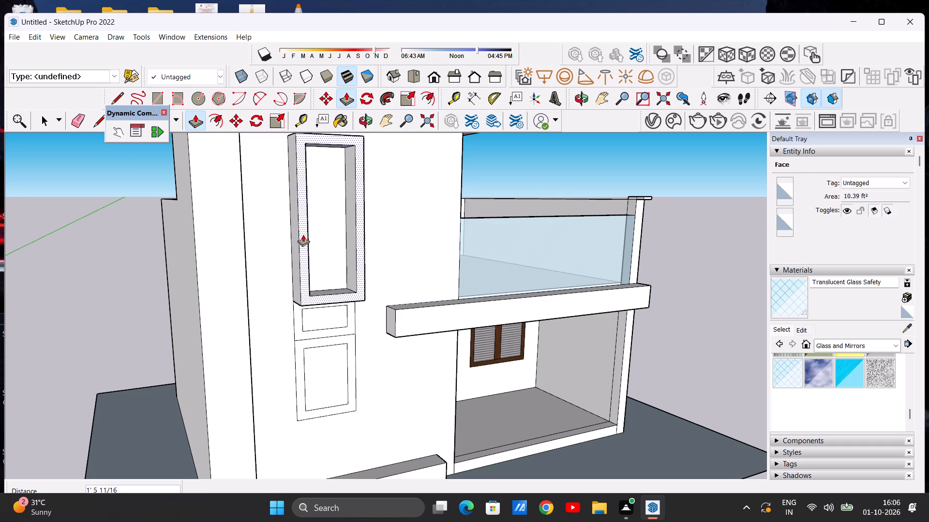
click(303, 235)
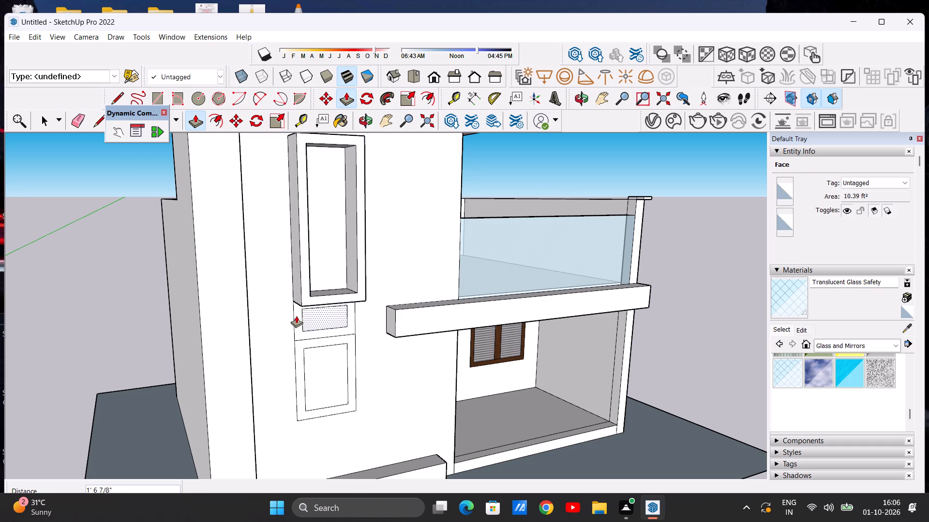
Push/Pull the middle and lowest frame borders outward 1' 6 7/8", flush with the top frame.
click(296, 316)
click(301, 304)
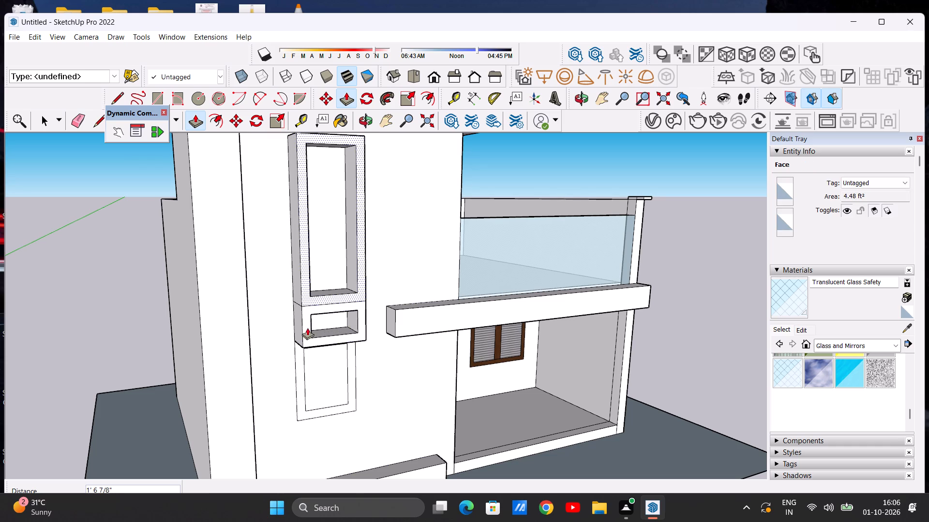
scroll(300, 293, down, 4)
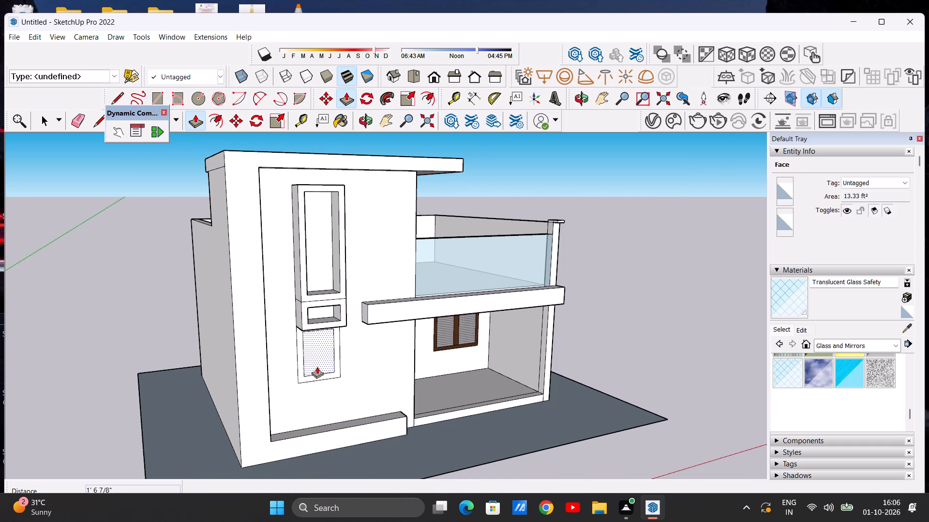
scroll(308, 354, up, 6)
click(290, 338)
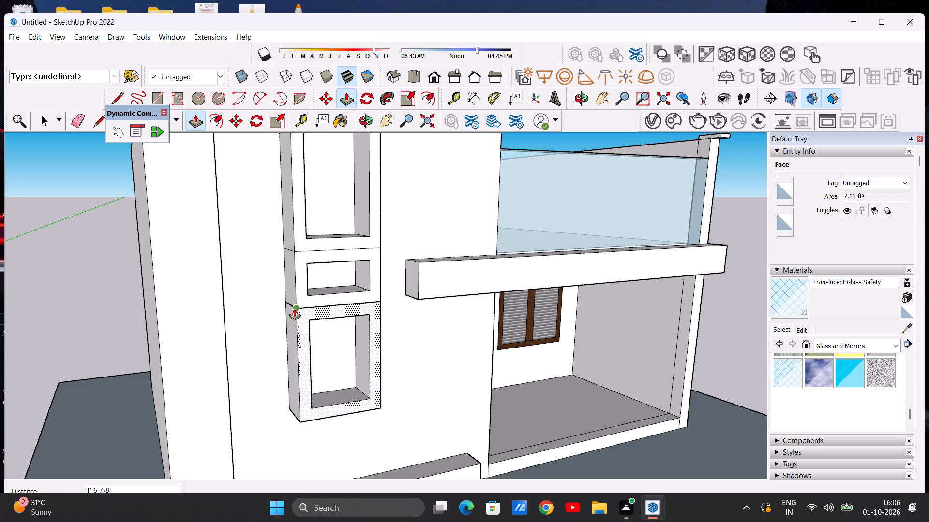
click(294, 308)
key(space)
Erase the two horizontal seam lines between the three frames on the projecting front face.
scroll(297, 275, down, 11)
middle_drag(328, 266, 255, 257)
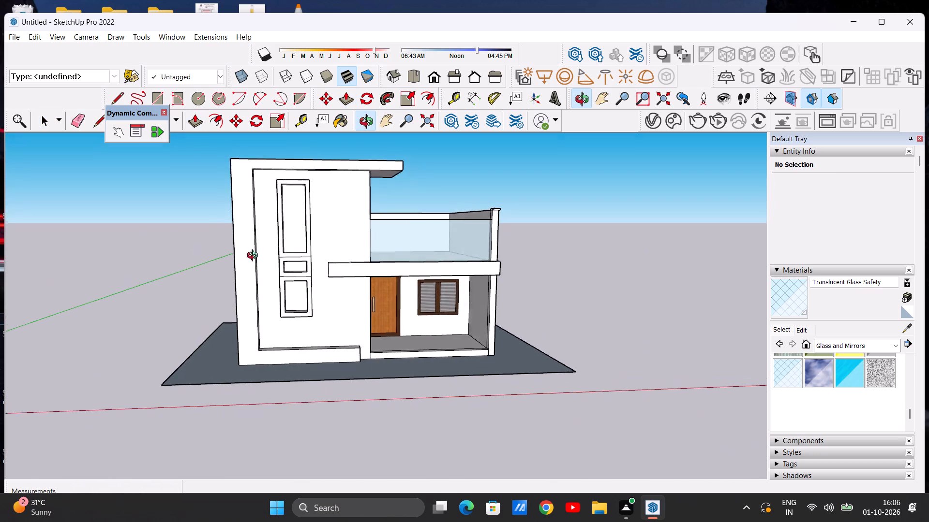
middle_drag(255, 257, 296, 271)
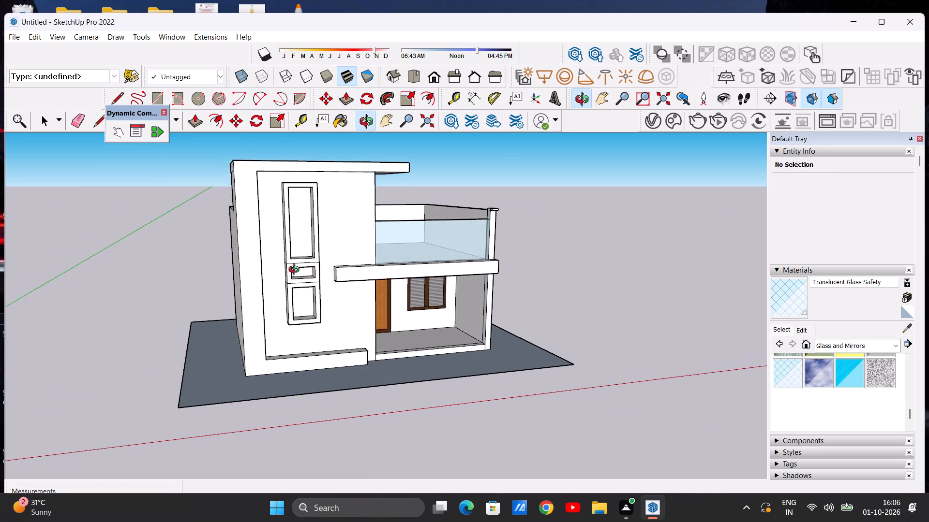
middle_drag(296, 271, 315, 271)
scroll(307, 275, up, 8)
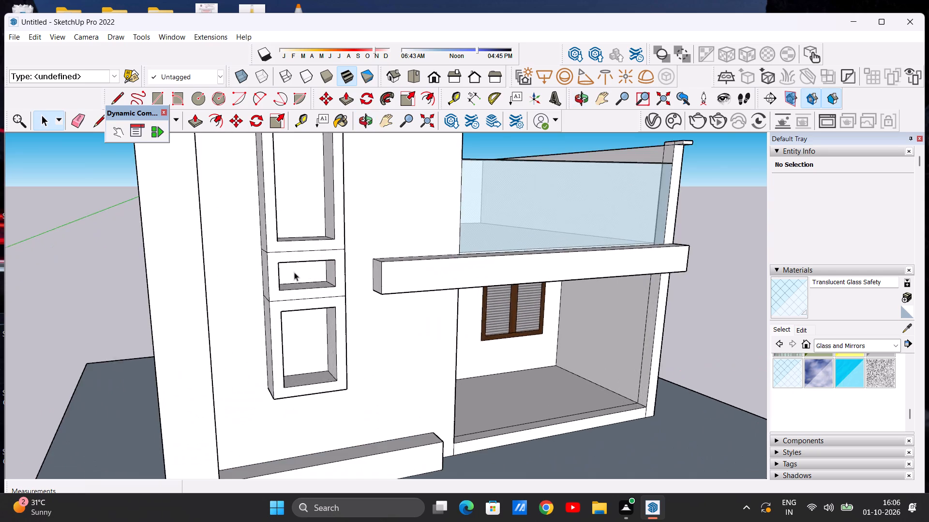
scroll(292, 274, up, 6)
scroll(289, 275, down, 7)
scroll(305, 247, up, 5)
scroll(289, 253, down, 4)
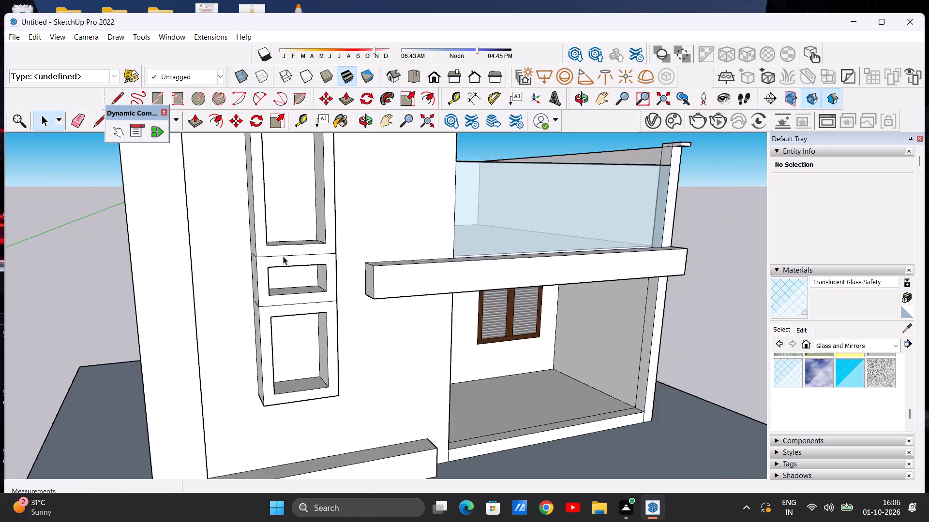
scroll(283, 256, down, 10)
scroll(312, 252, up, 7)
scroll(261, 261, up, 6)
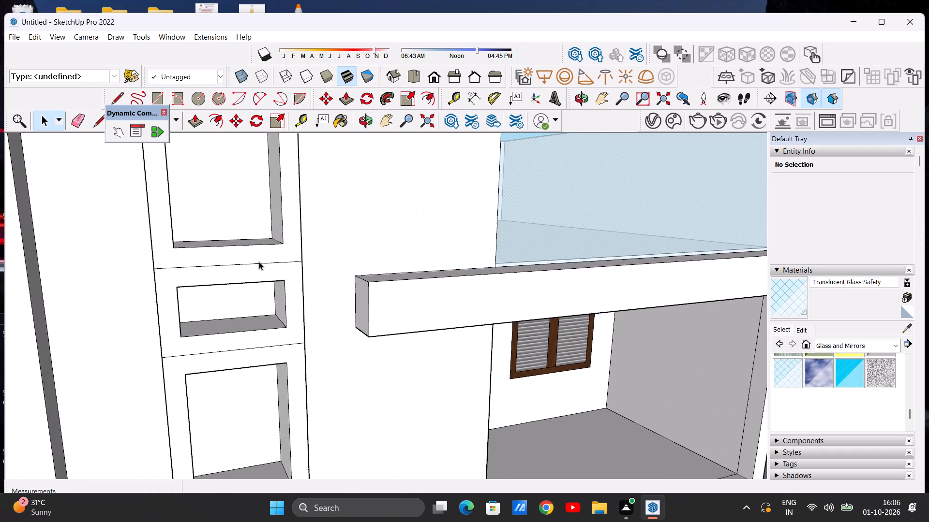
scroll(287, 260, down, 4)
key(e)
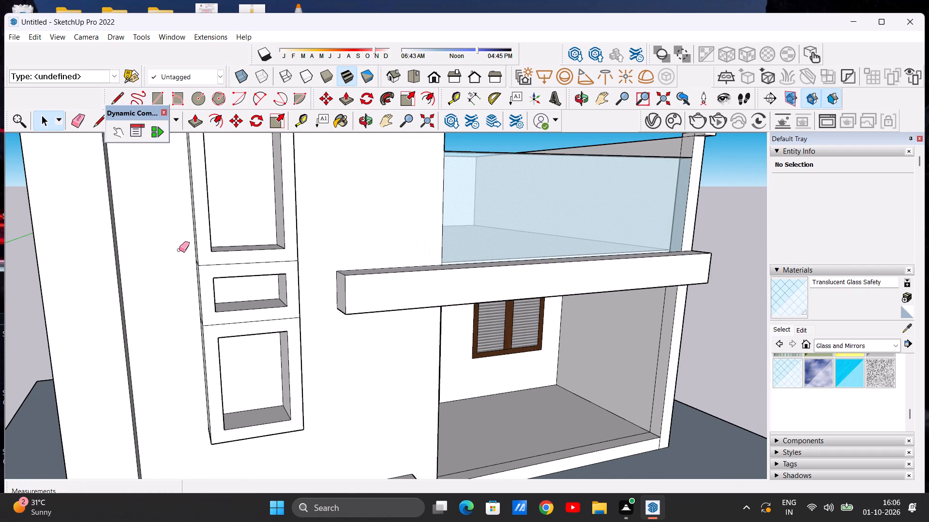
drag(234, 262, 235, 267)
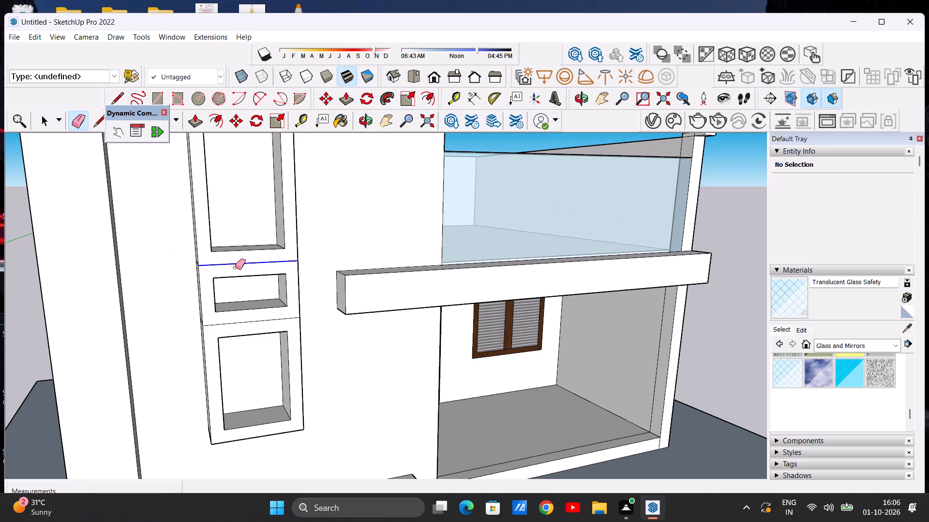
drag(245, 320, 246, 325)
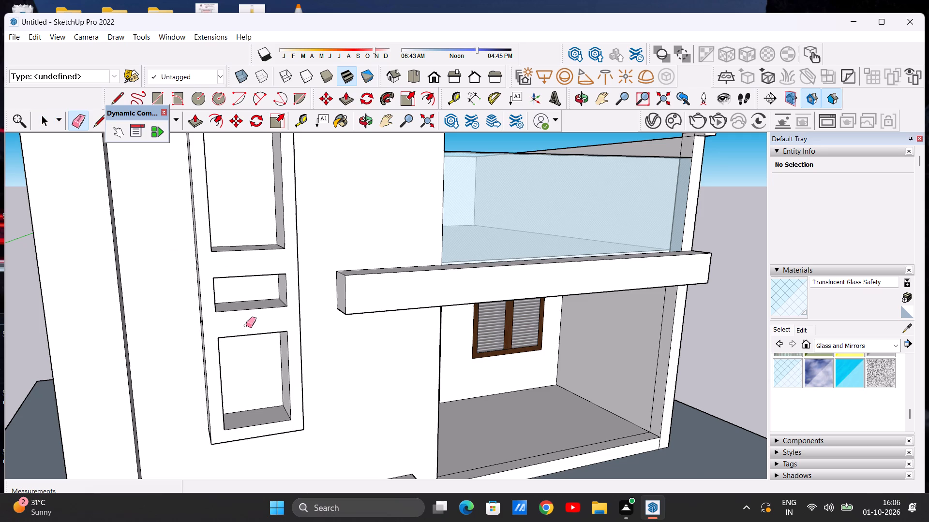
scroll(249, 300, down, 9)
key(space)
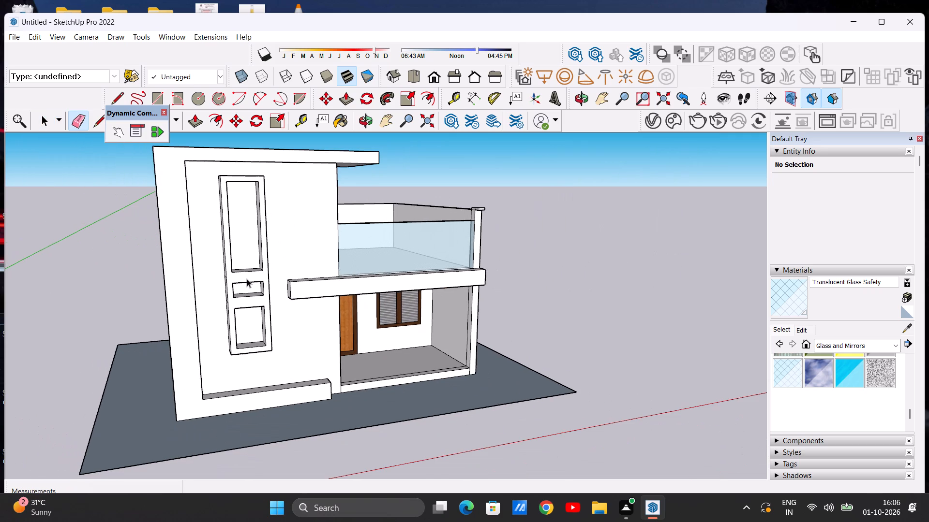
Draw a line about 11 1/4" long joining the left corners of the top and middle openings on the front face.
text(L)
scroll(229, 299, up, 3)
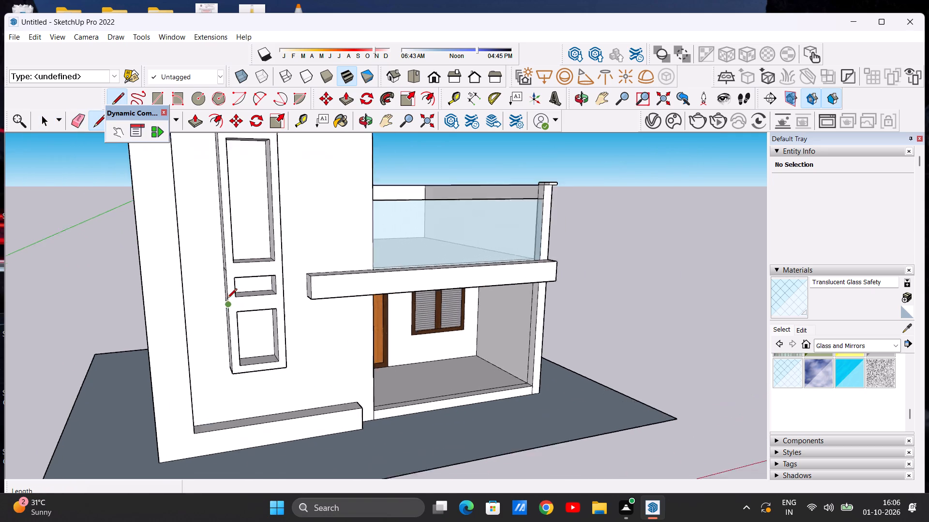
scroll(227, 299, up, 7)
click(238, 239)
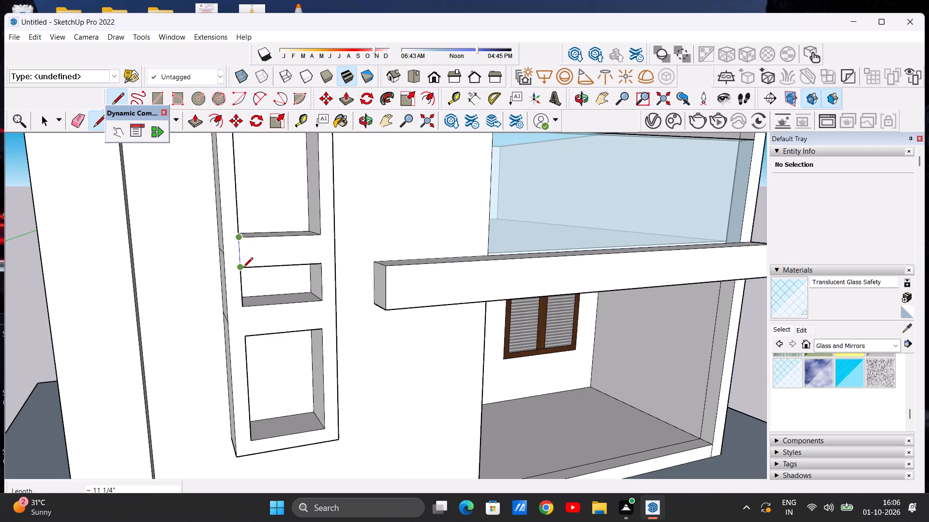
click(242, 269)
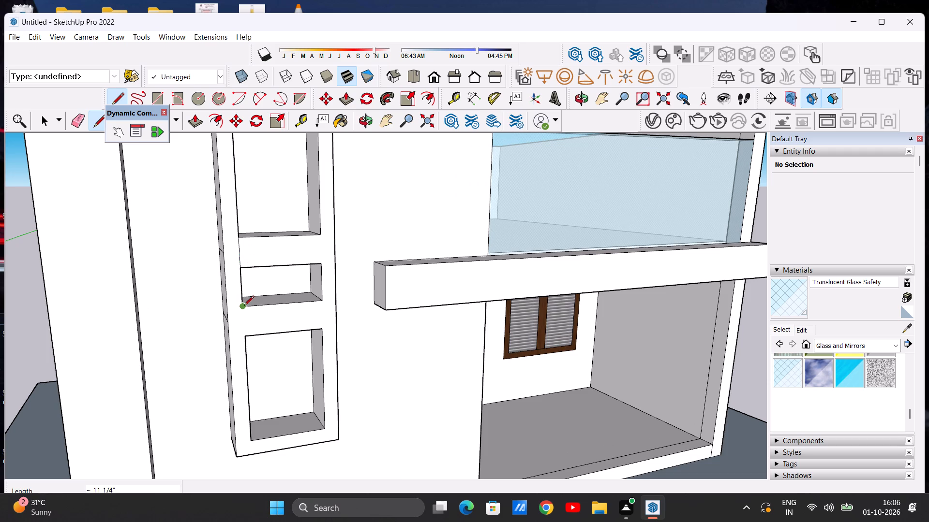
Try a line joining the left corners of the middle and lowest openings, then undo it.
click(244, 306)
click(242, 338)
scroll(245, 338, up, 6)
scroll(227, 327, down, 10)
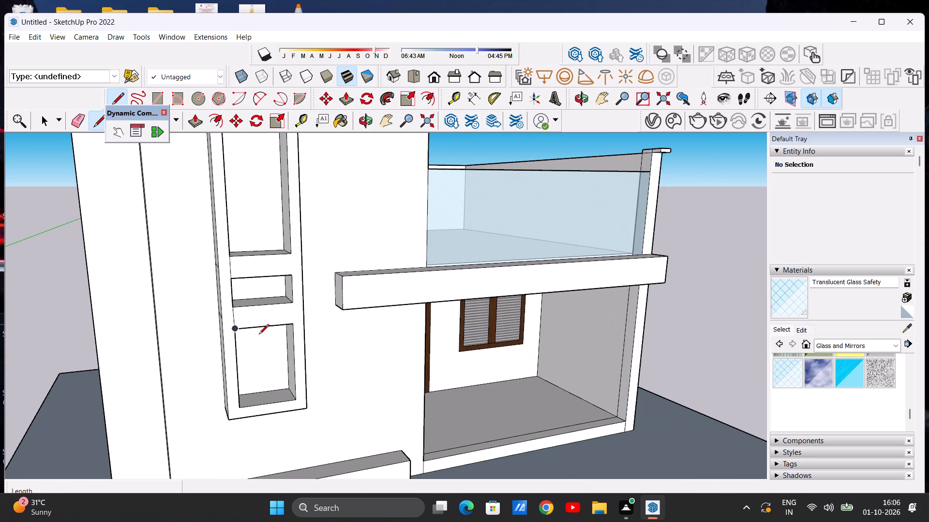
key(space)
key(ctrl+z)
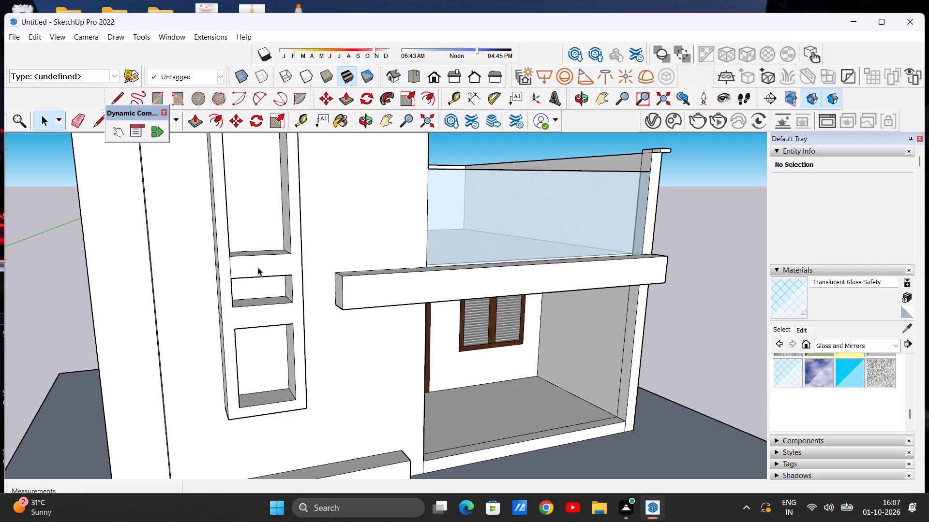
Draw a line about 11 5/8" long from the middle opening's lower-left corner to the lowest opening's upper-left corner.
key(l)
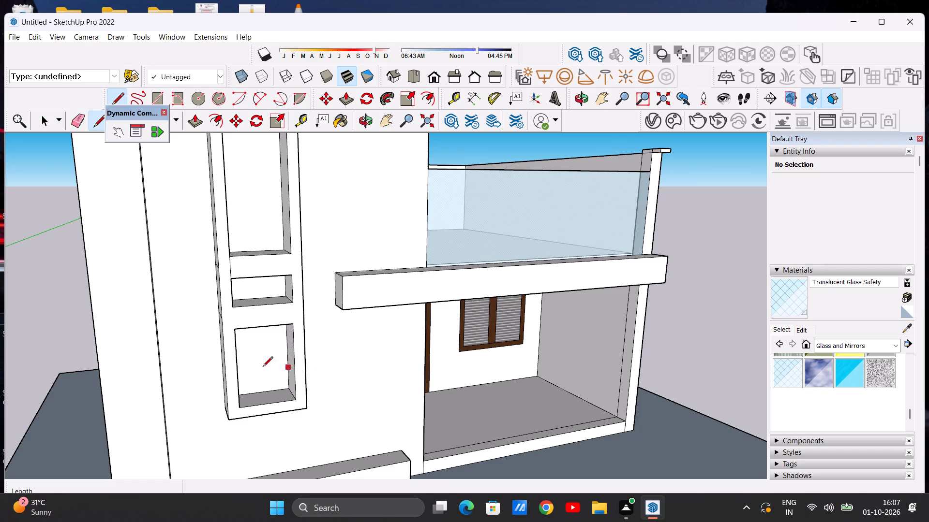
scroll(237, 345, up, 12)
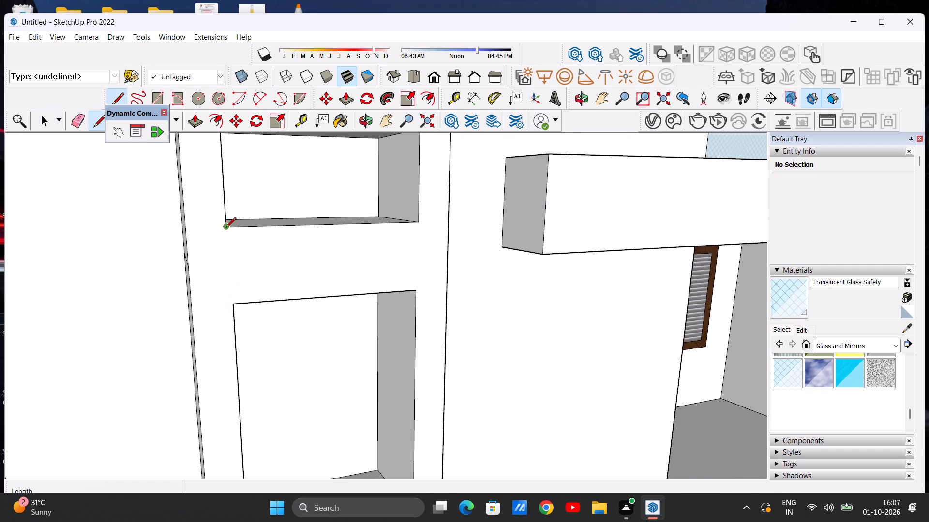
click(226, 228)
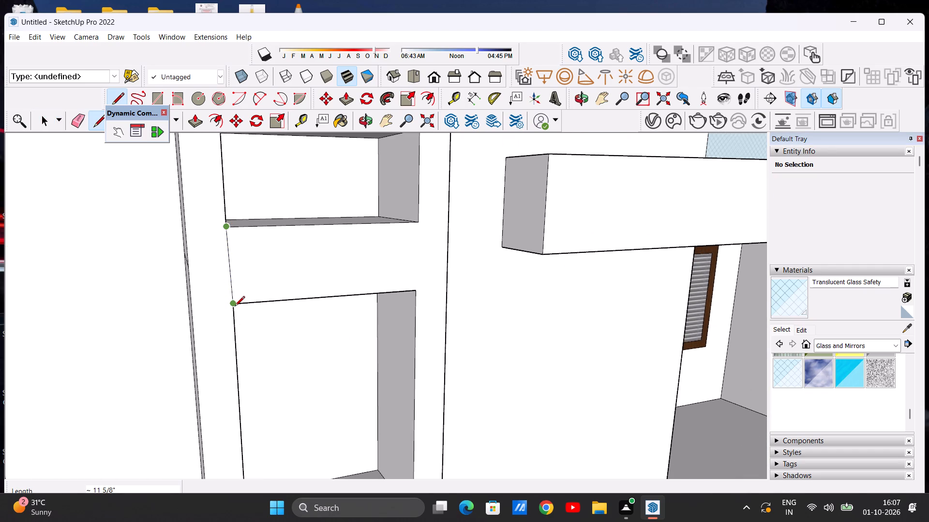
click(232, 308)
scroll(200, 286, down, 12)
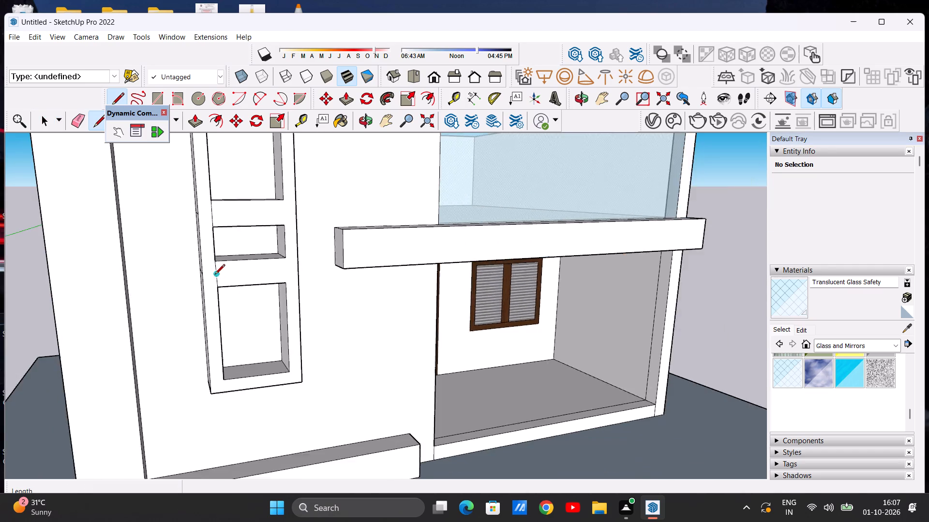
scroll(215, 275, down, 3)
middle_drag(274, 286, 198, 284)
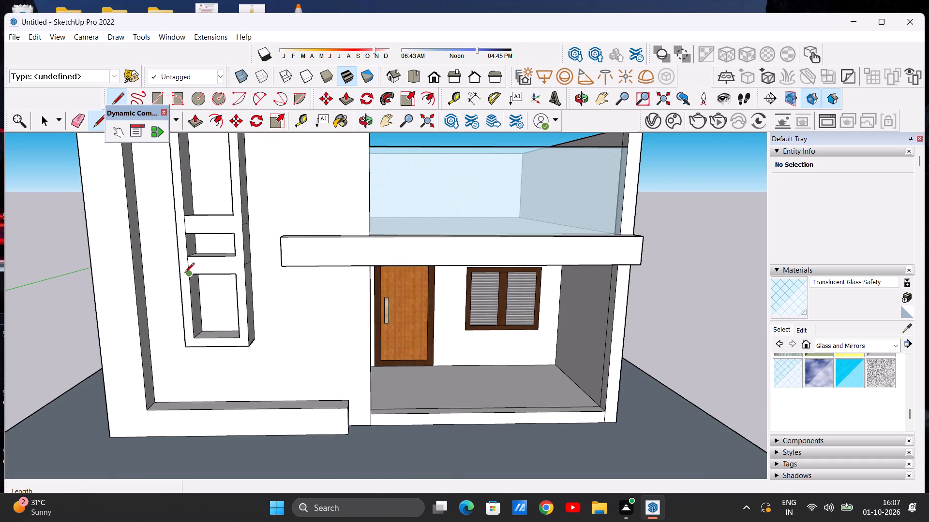
scroll(184, 274, up, 7)
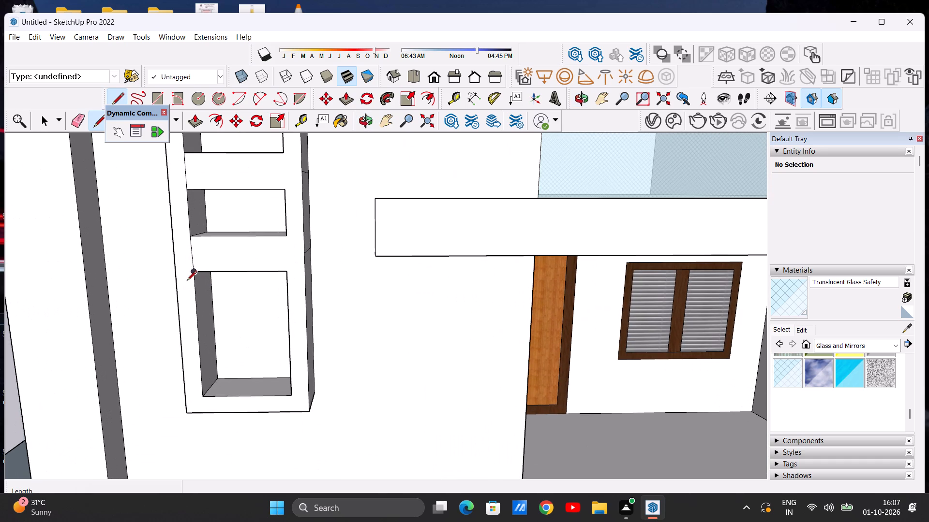
key(space)
Draw a line about 3' 1 13/16" long from the top opening's lower-right corner to the lowest opening's upper-right corner.
scroll(245, 271, down, 11)
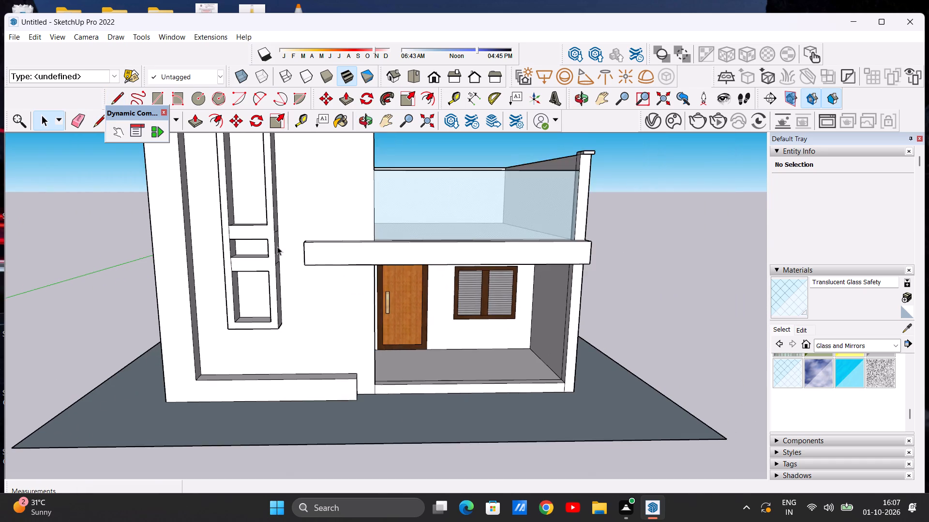
scroll(275, 244, up, 10)
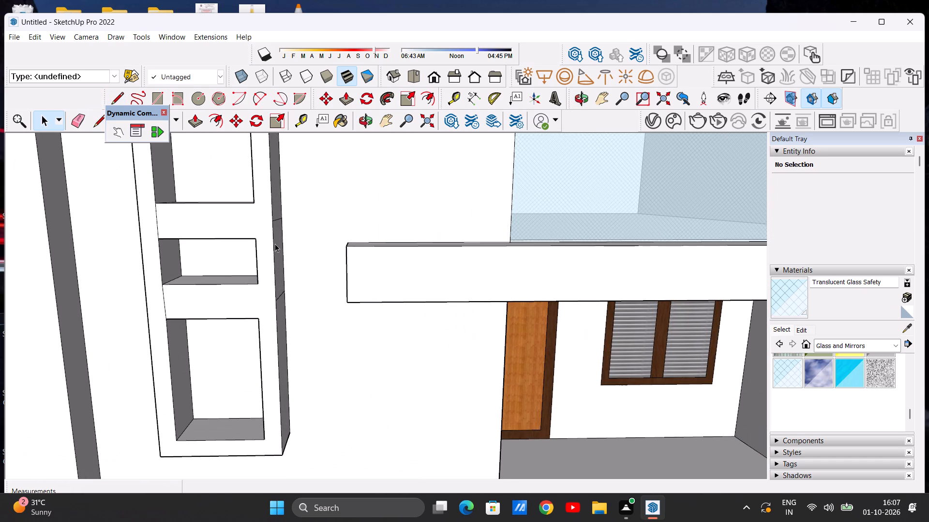
key(l)
click(254, 206)
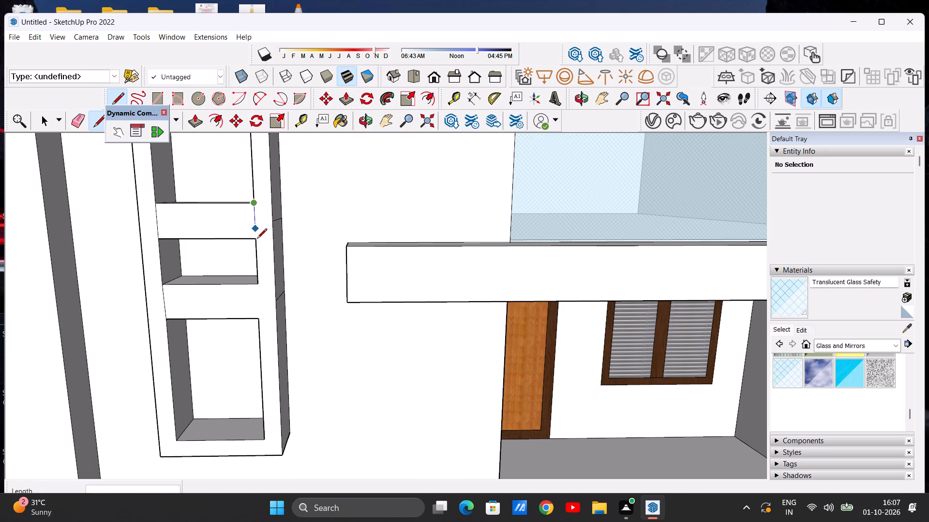
click(259, 322)
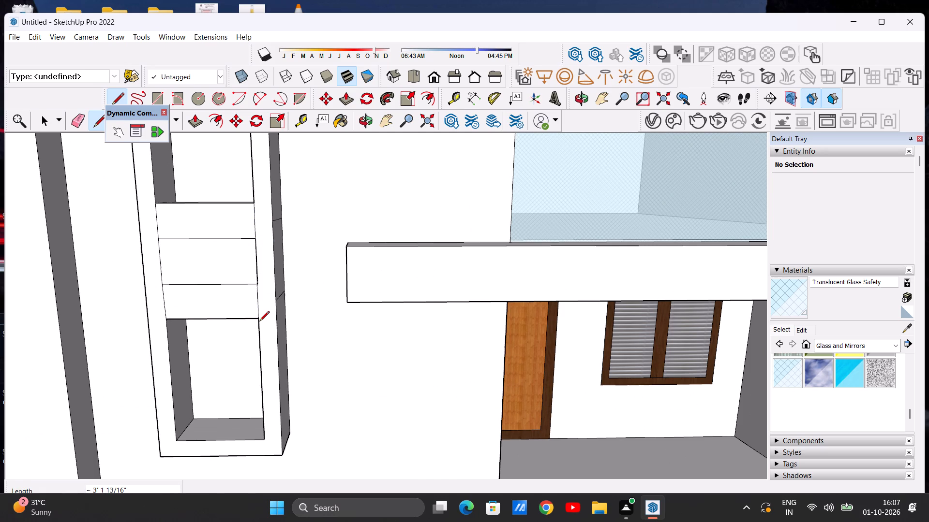
key(space)
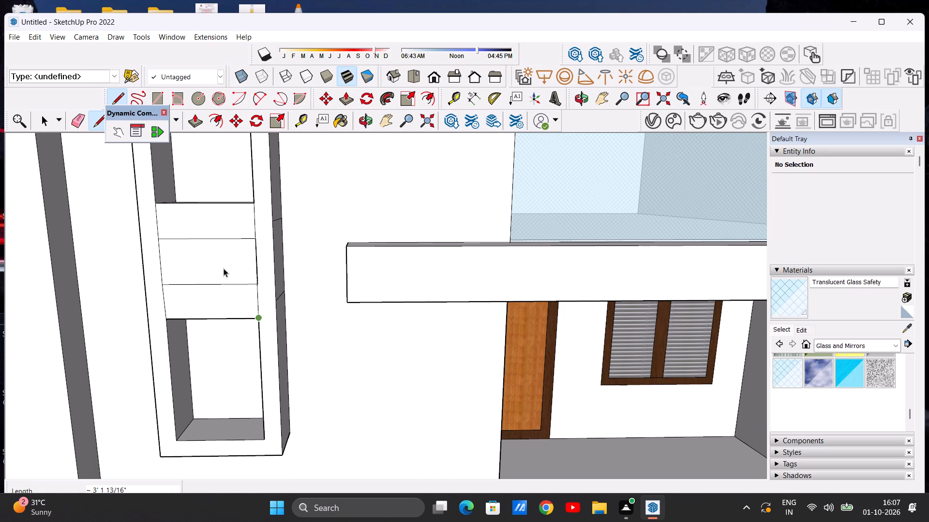
Delete the face covering the middle opening of the frame.
click(222, 264)
click(225, 261)
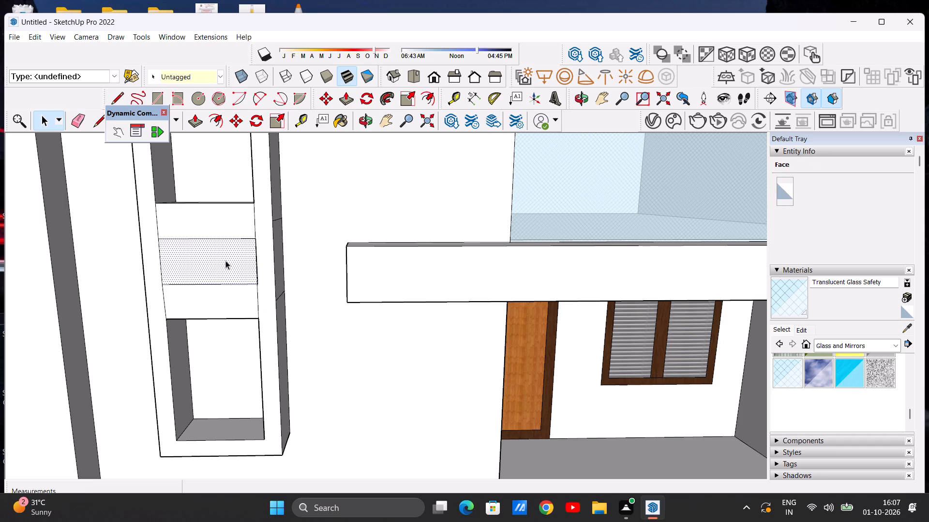
key(Delete)
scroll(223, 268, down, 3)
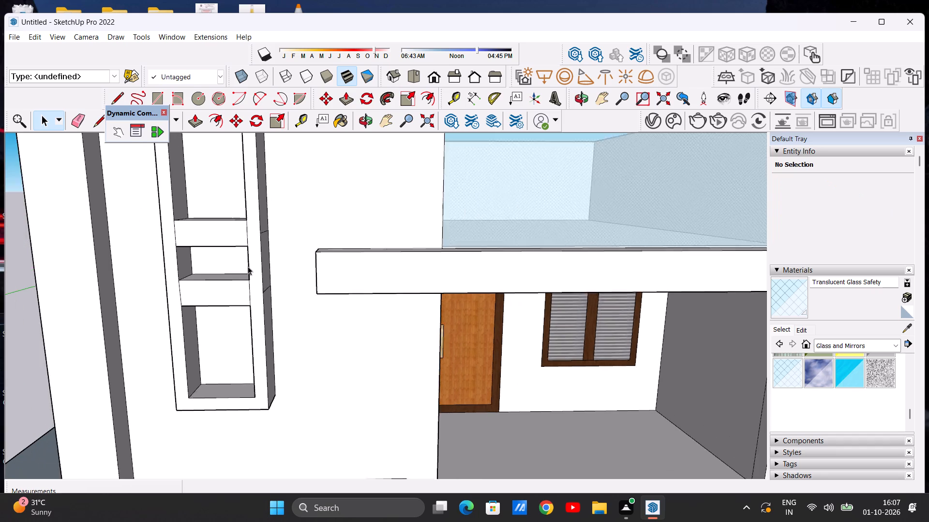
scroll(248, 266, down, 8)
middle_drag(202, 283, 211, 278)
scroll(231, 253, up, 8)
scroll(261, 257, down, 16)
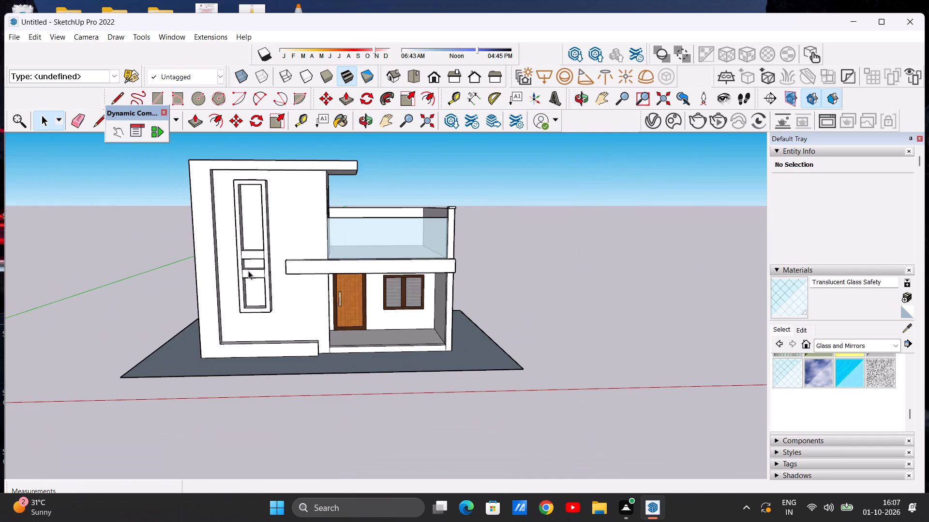
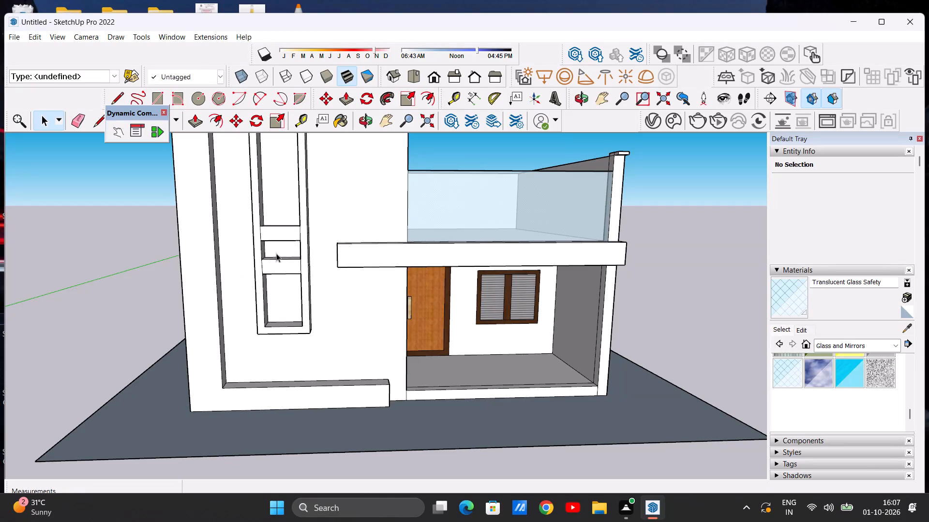
Undo the last two edits to the middle opening of the tall vertical frame on the front wall.
key(ctrl+z)
key(ctrl+z)
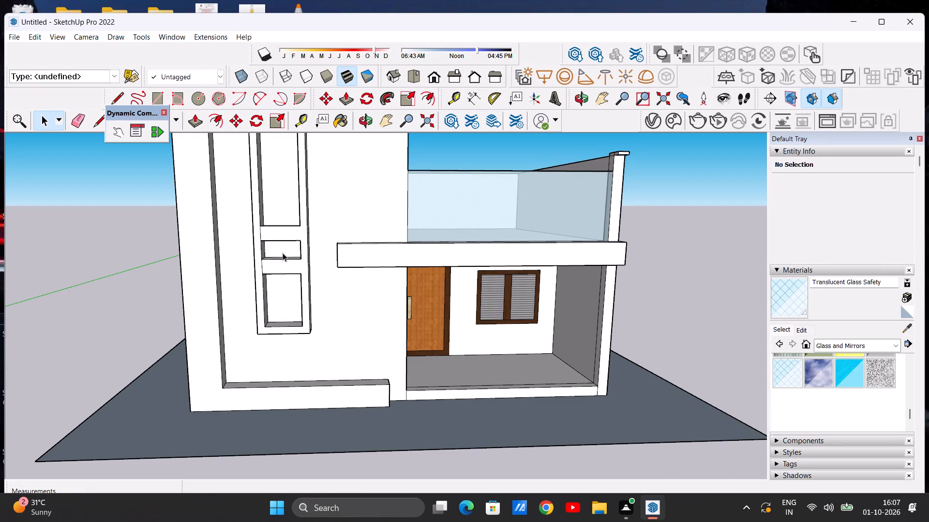
Push/Pull the top face of the middle opening in the tall vertical frame upward by about 4 5/8 inches.
scroll(283, 253, down, 1)
middle_drag(282, 265, 284, 193)
scroll(290, 235, down, 2)
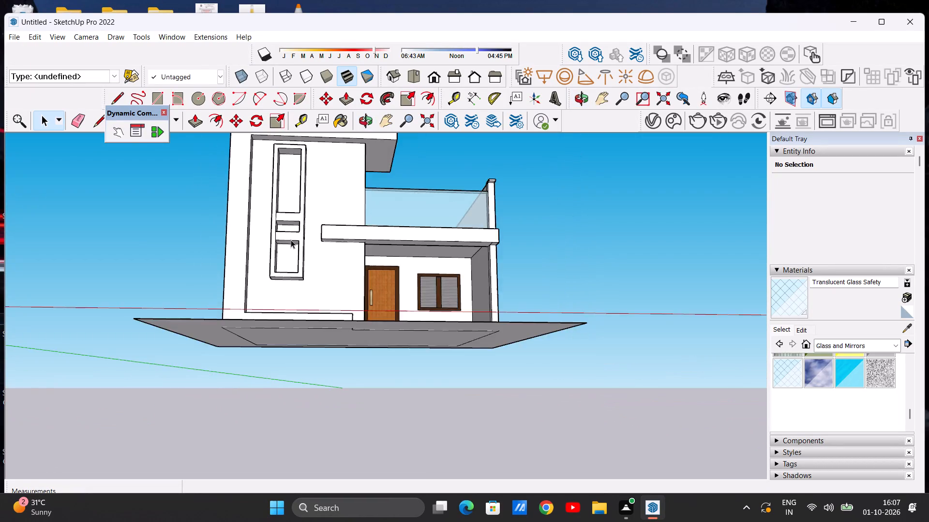
scroll(291, 240, down, 7)
middle_drag(290, 228, 302, 304)
scroll(283, 251, up, 15)
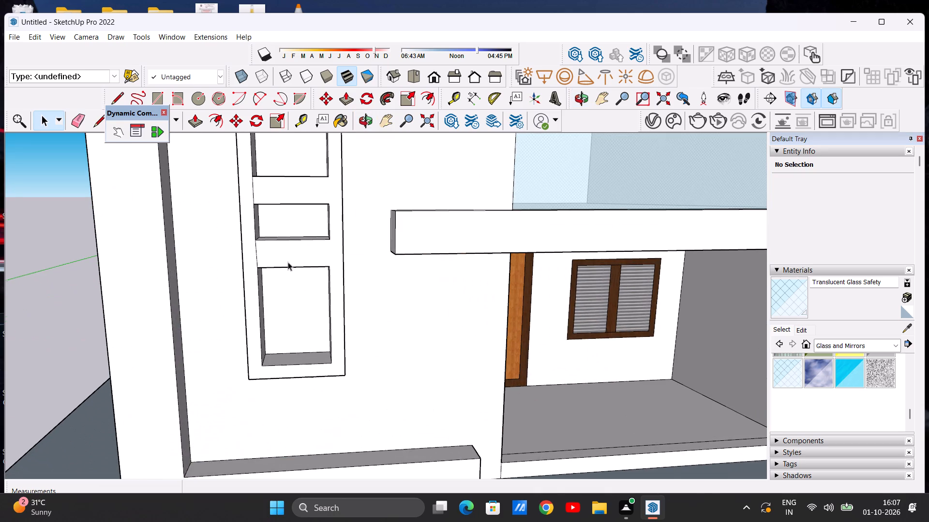
scroll(291, 263, down, 9)
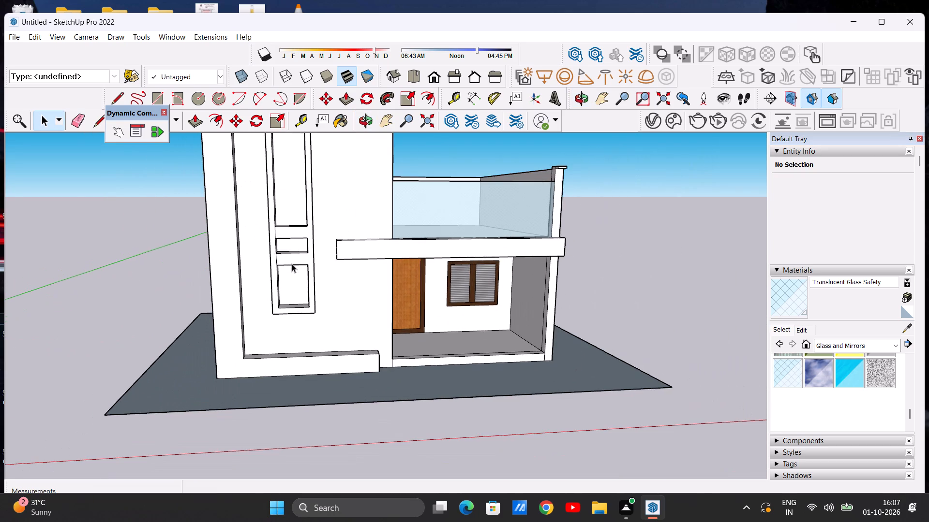
scroll(292, 263, up, 7)
middle_drag(293, 260, 261, 216)
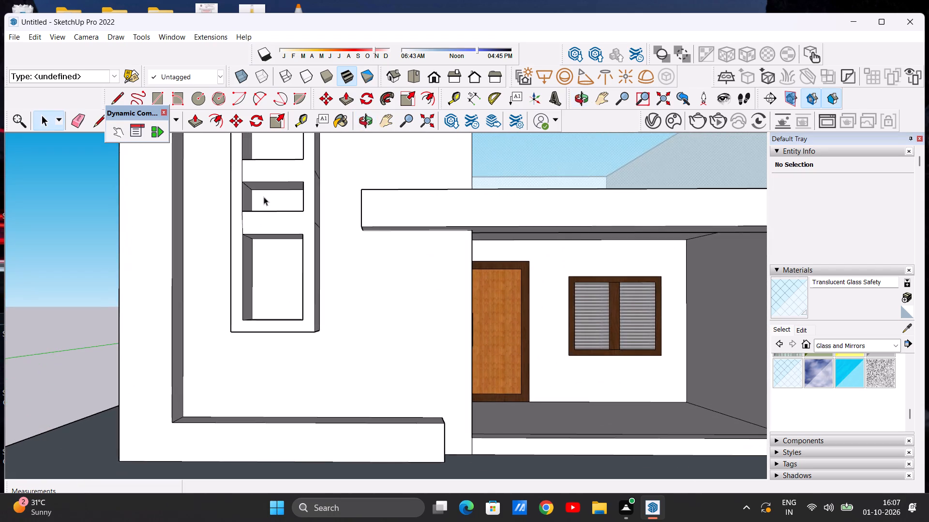
middle_drag(284, 199, 248, 176)
click(190, 118)
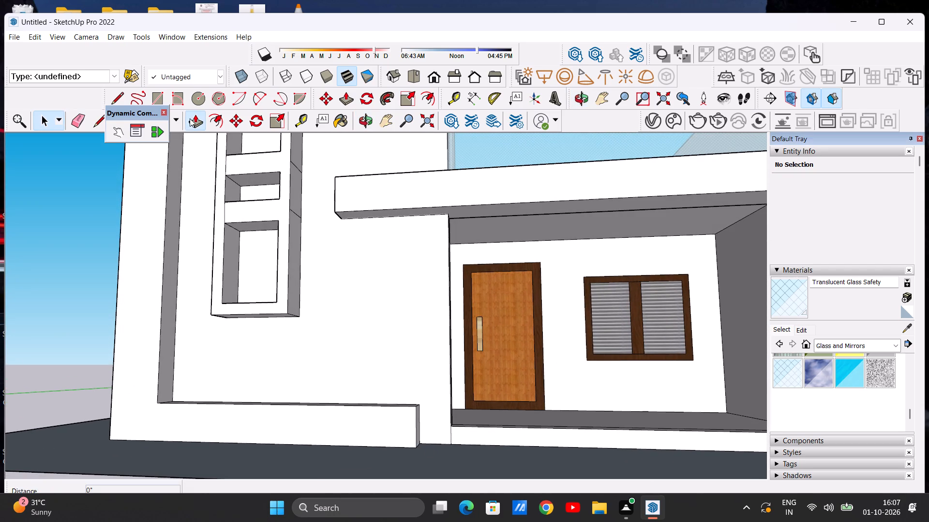
middle_drag(244, 203, 238, 169)
scroll(260, 159, up, 12)
click(267, 175)
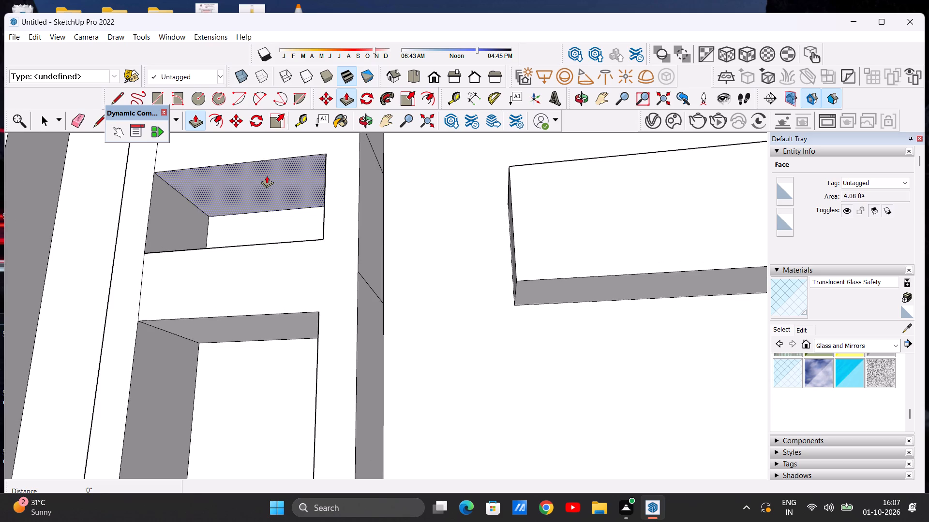
click(264, 151)
Push/Pull the top face of the lower opening in the tall frame upward by about 6 13/16 inches.
scroll(259, 198, down, 7)
middle_drag(262, 200, 276, 236)
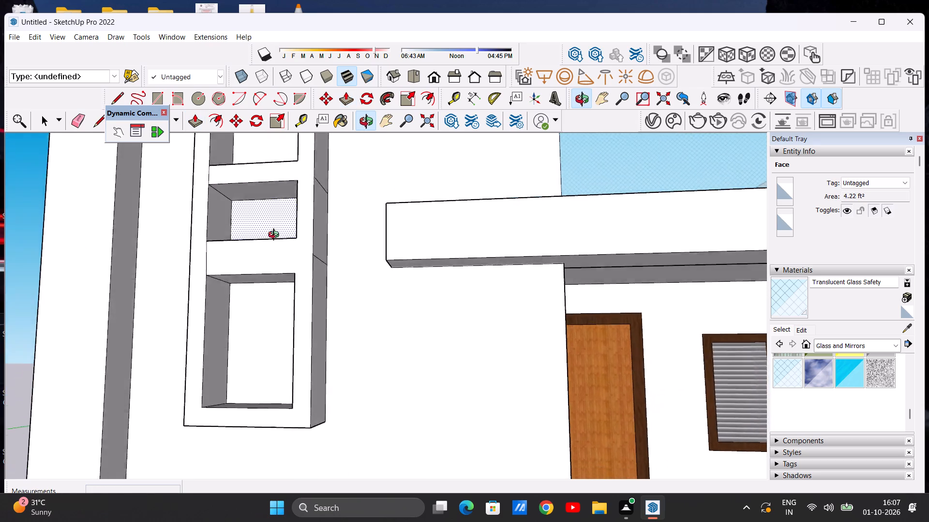
middle_drag(276, 236, 288, 272)
scroll(248, 322, up, 4)
middle_drag(261, 322, 248, 243)
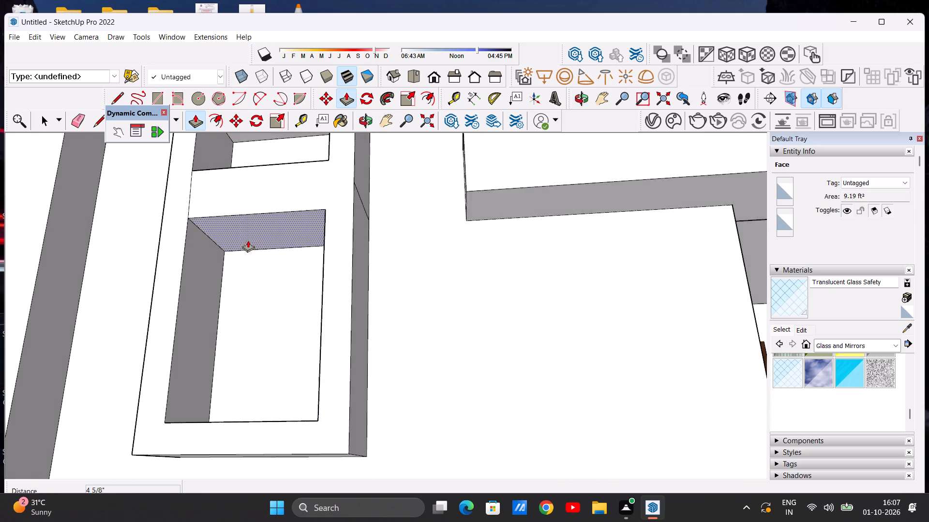
scroll(257, 229, up, 4)
click(257, 228)
click(258, 187)
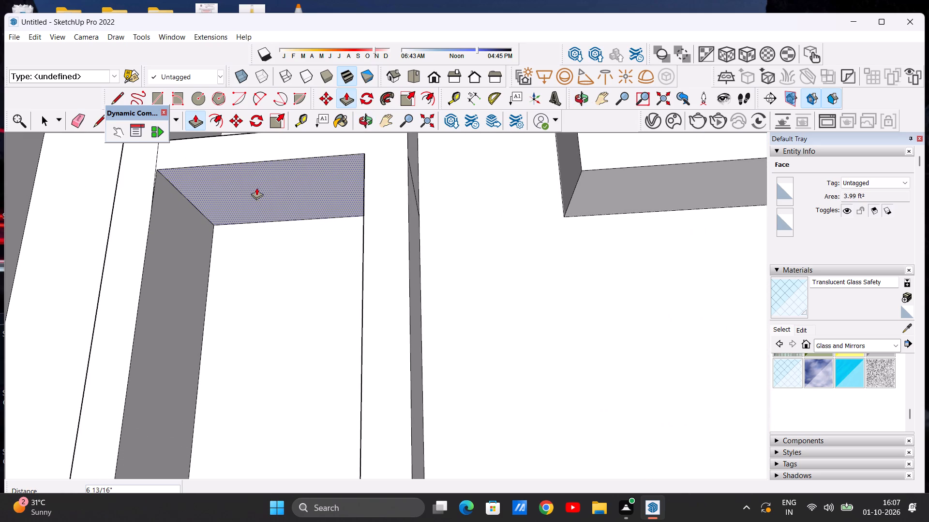
key(space)
Raise the top face of the middle opening by another 4 13/16 inches or so to thin the upper crossbar.
scroll(259, 275, down, 11)
middle_drag(268, 286, 297, 341)
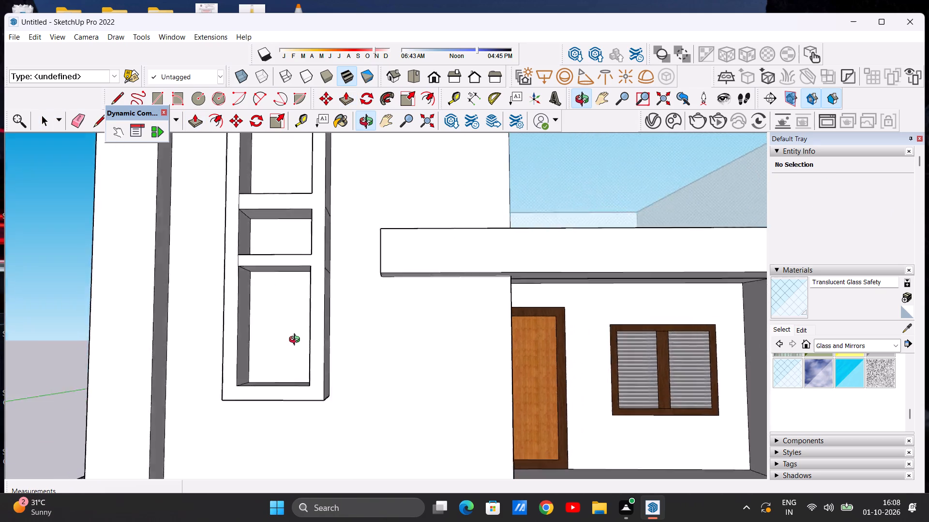
middle_drag(297, 341, 310, 373)
scroll(308, 349, down, 3)
middle_drag(301, 283, 272, 207)
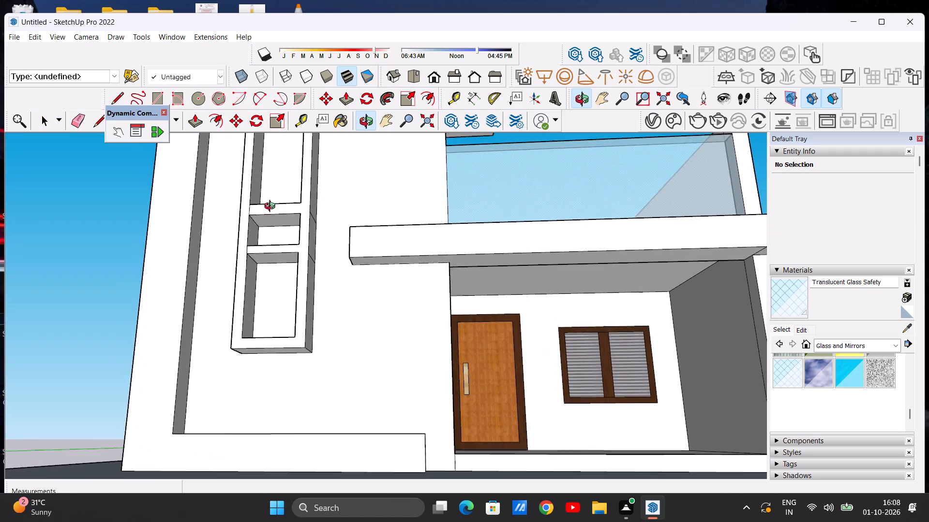
middle_drag(272, 207, 271, 205)
scroll(275, 218, up, 9)
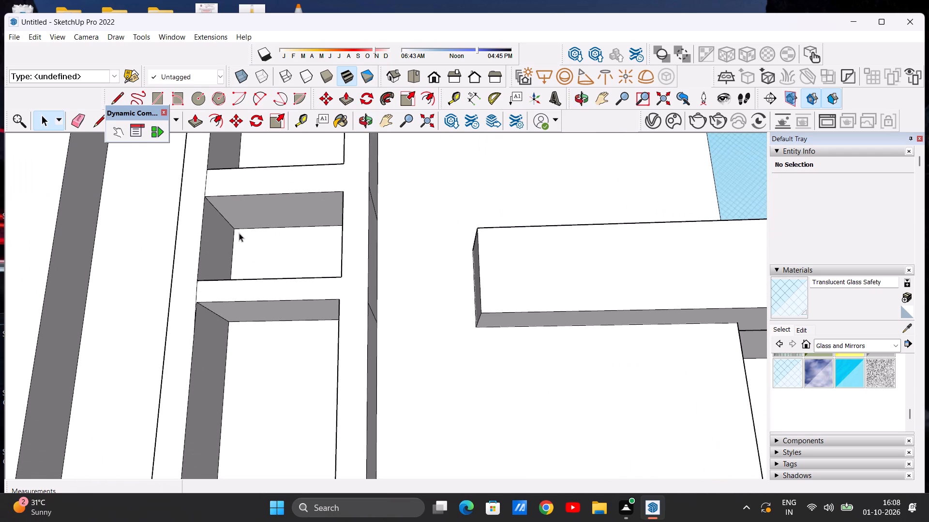
key(p)
click(259, 210)
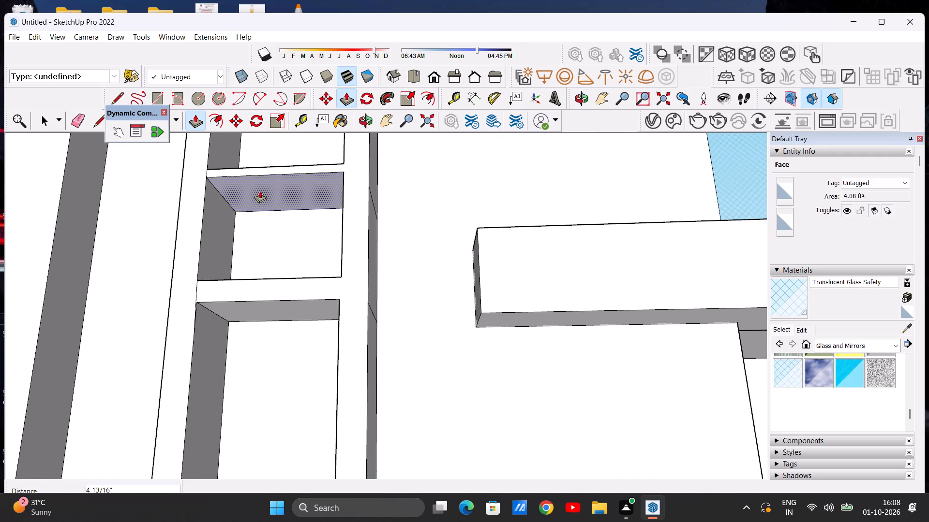
click(260, 191)
Raise the top face of the lower opening by about another 2 5/8 inches to thin the lower crossbar.
click(266, 305)
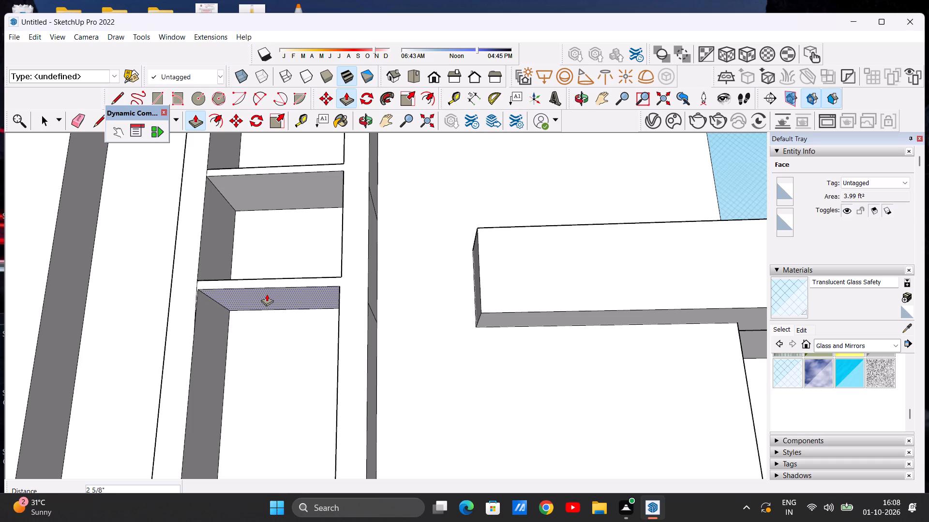
click(267, 292)
key(space)
Push/Pull the end face of the horizontal beam above the entrance about 1' 11 3/8" to meet the tall vertical frame.
scroll(276, 303, down, 16)
middle_drag(296, 283, 319, 348)
scroll(303, 301, down, 6)
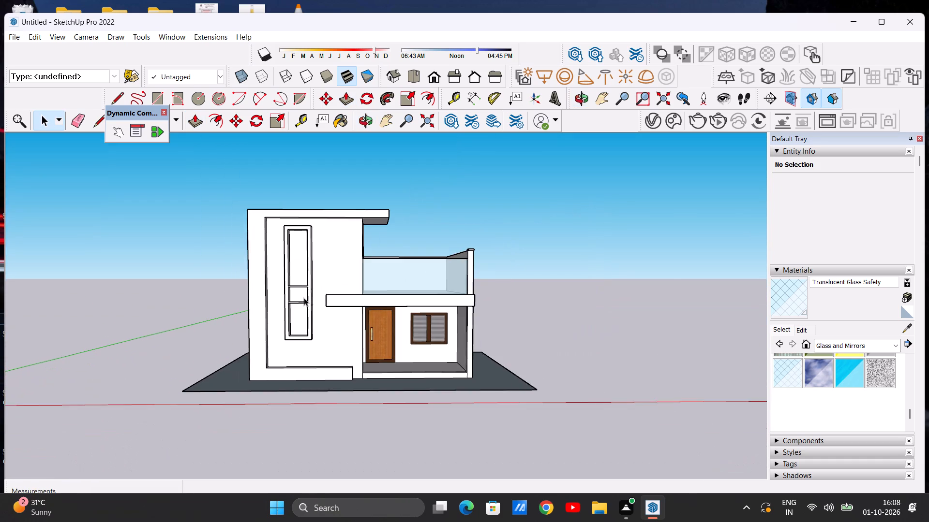
scroll(313, 300, up, 12)
middle_drag(310, 305, 251, 306)
scroll(278, 306, up, 1)
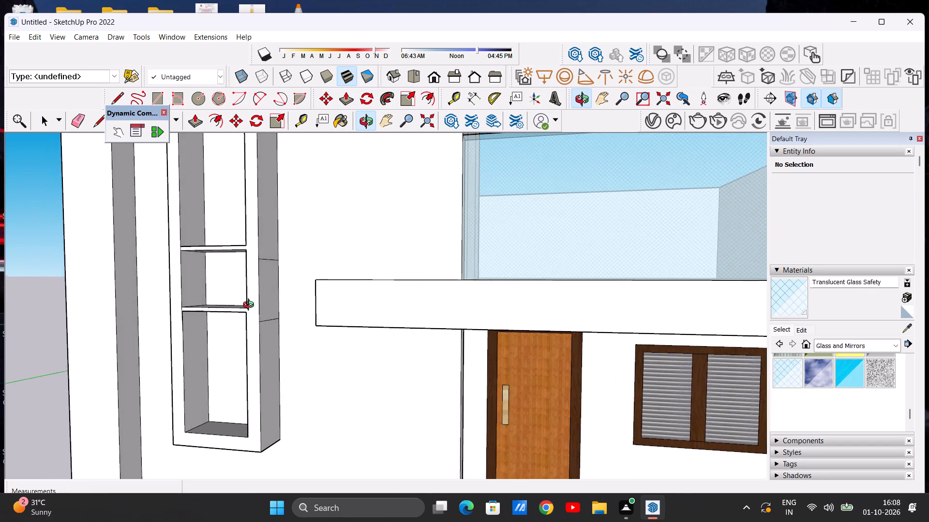
middle_drag(251, 306, 449, 316)
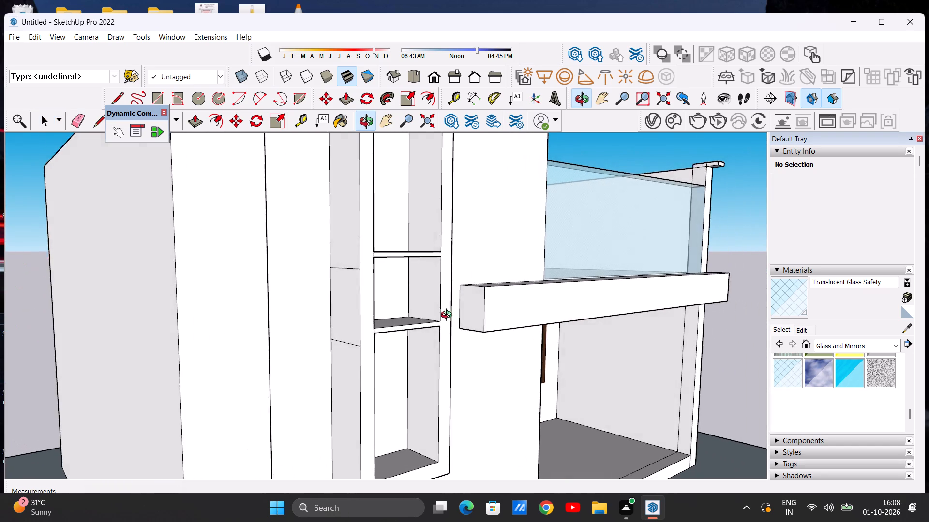
middle_drag(449, 316, 250, 324)
middle_drag(261, 320, 313, 318)
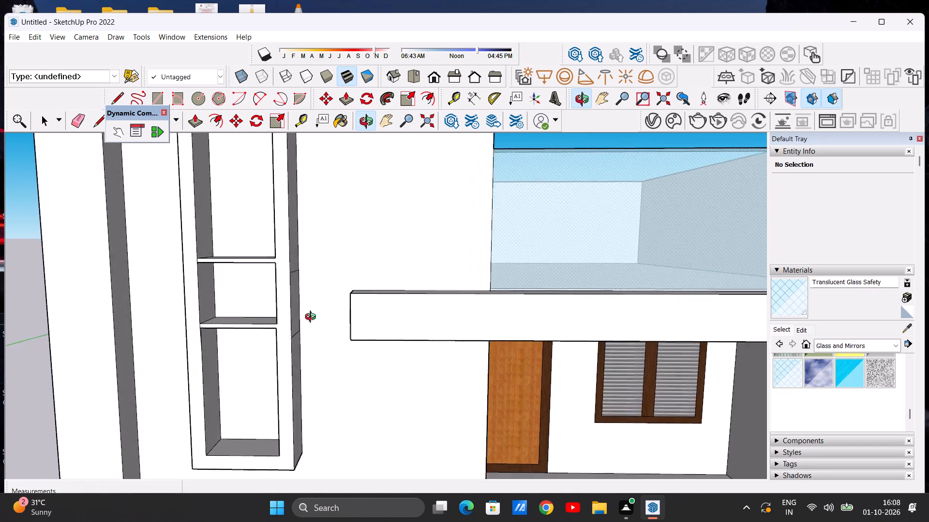
middle_drag(313, 318, 360, 320)
scroll(398, 318, up, 5)
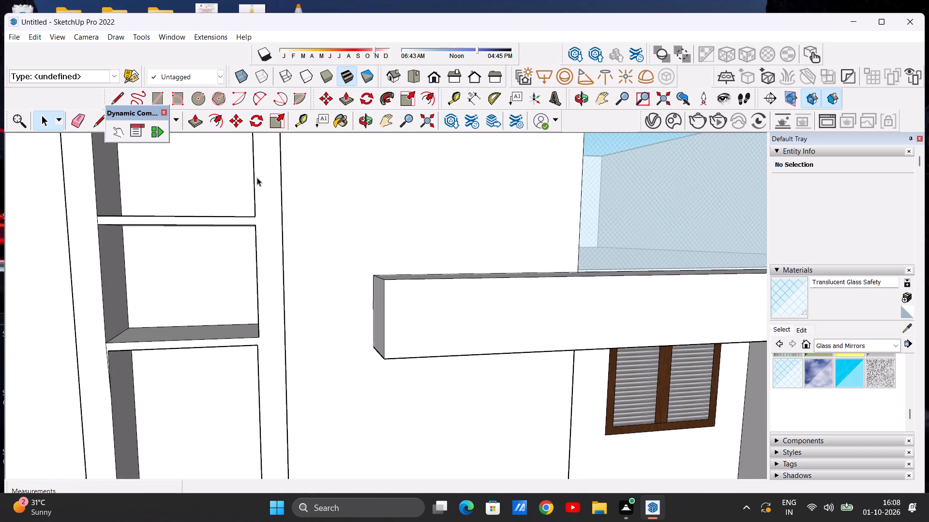
click(192, 117)
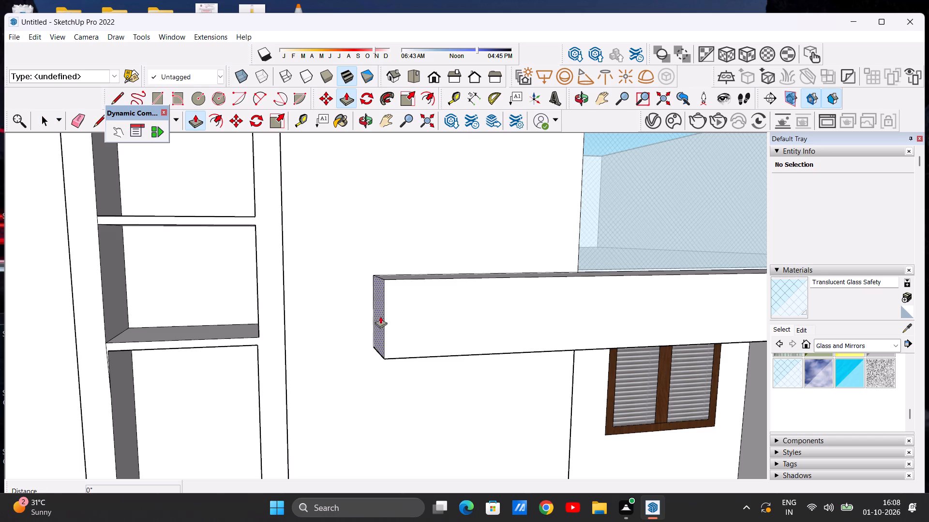
scroll(383, 320, up, 5)
click(375, 305)
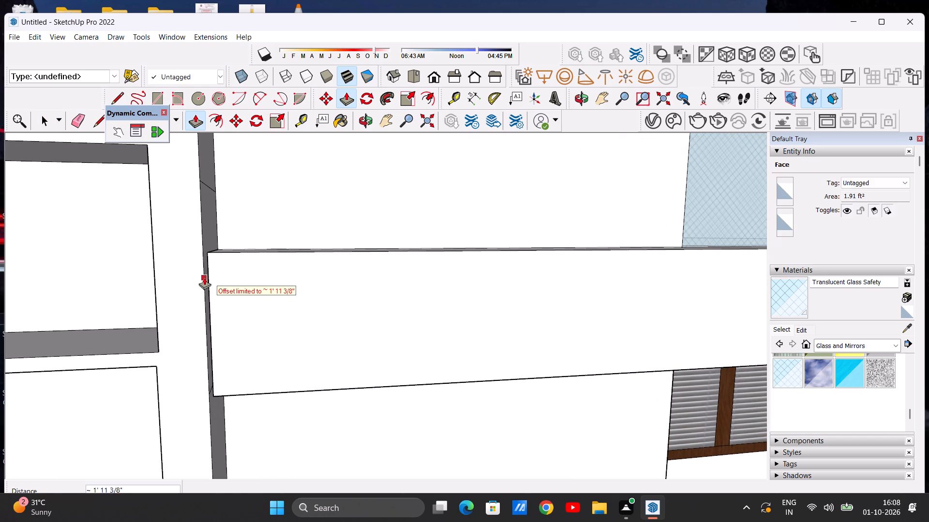
click(210, 246)
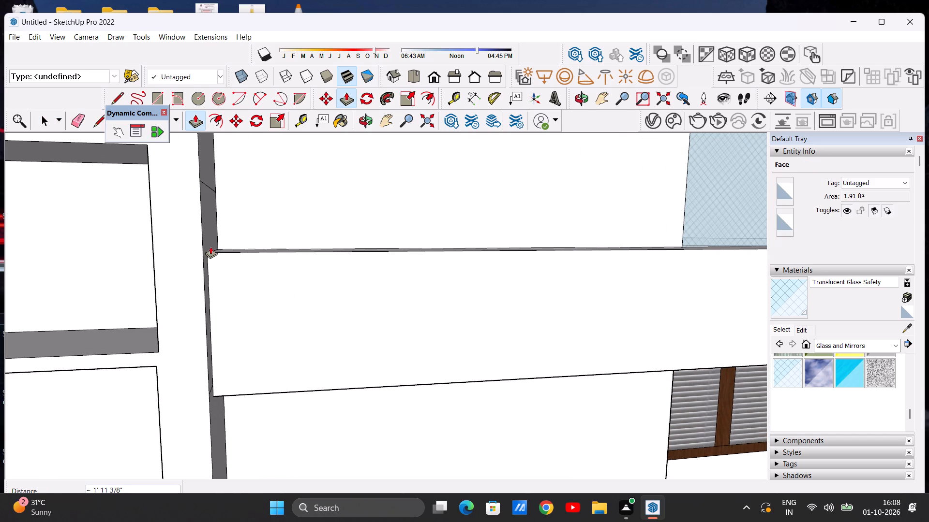
key(space)
Examine the whole front elevation with the extended beam and check the task brief.
scroll(244, 304, down, 13)
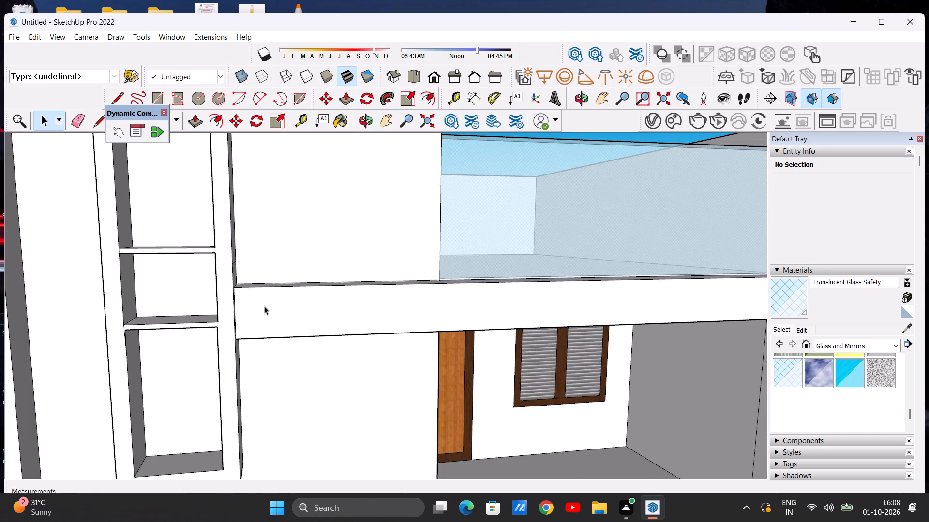
scroll(264, 306, down, 12)
middle_drag(287, 332, 269, 334)
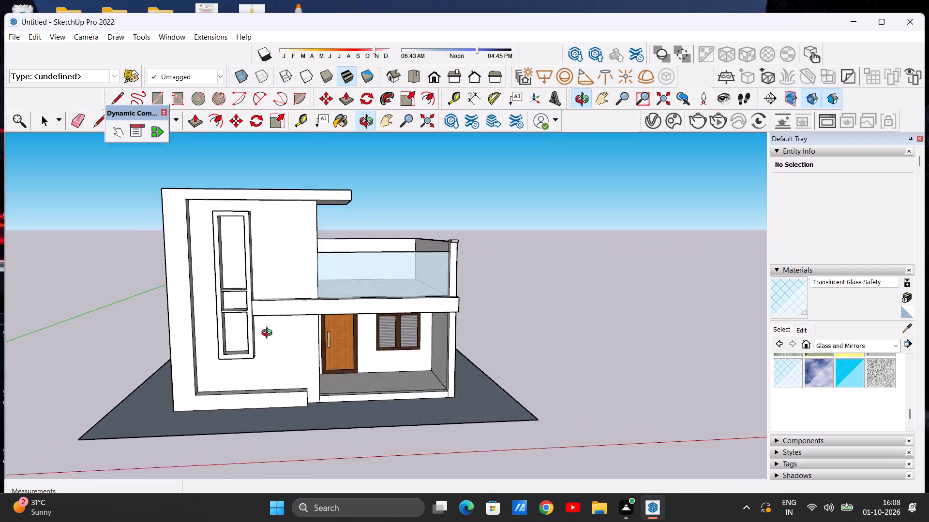
middle_drag(269, 334, 268, 345)
middle_drag(267, 345, 266, 320)
middle_drag(268, 305, 259, 276)
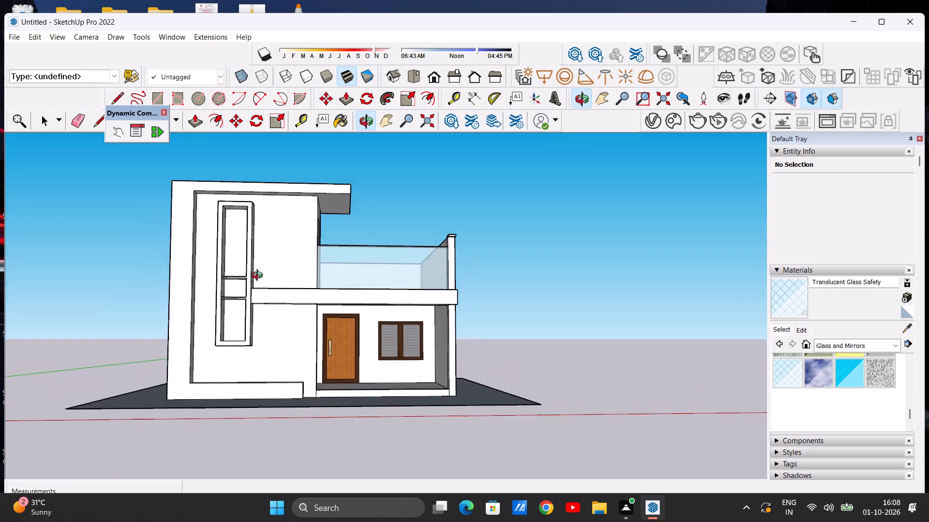
middle_drag(259, 276, 263, 308)
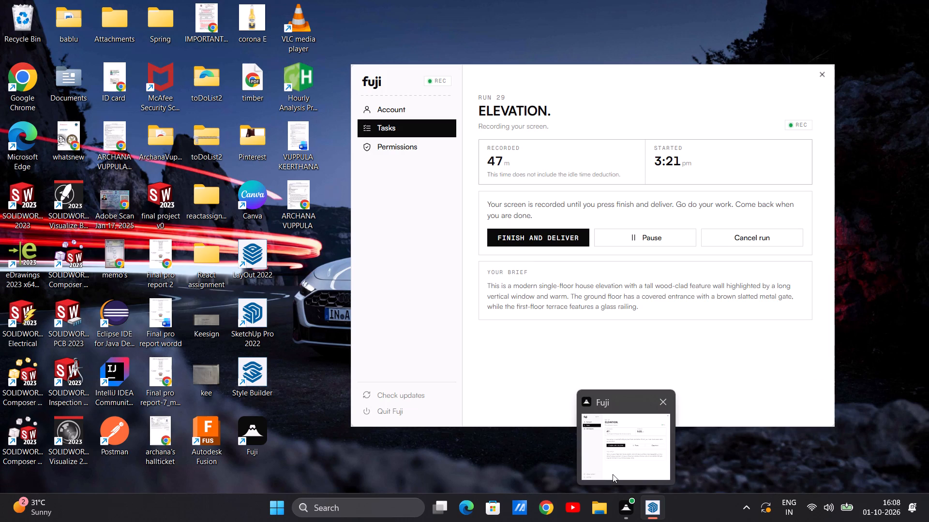
click(642, 451)
scroll(446, 389, down, 2)
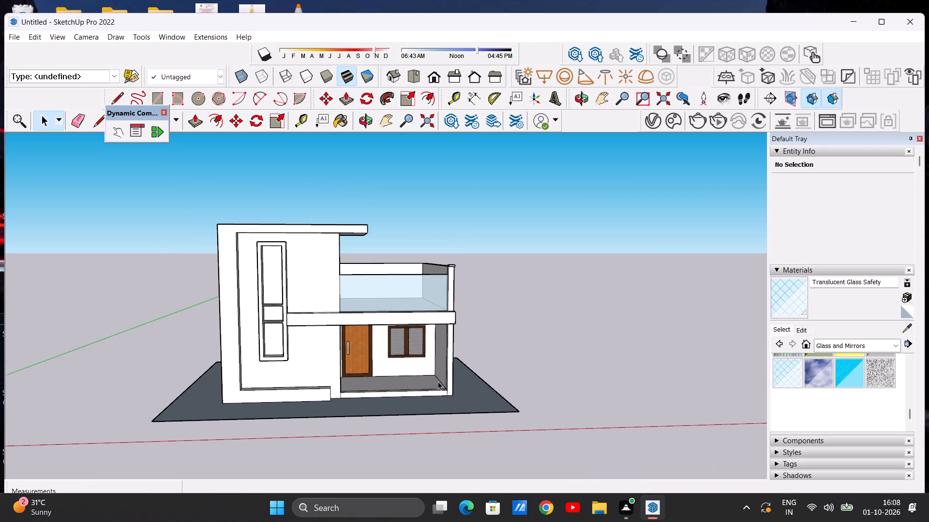
scroll(381, 403, up, 5)
middle_drag(314, 359, 313, 345)
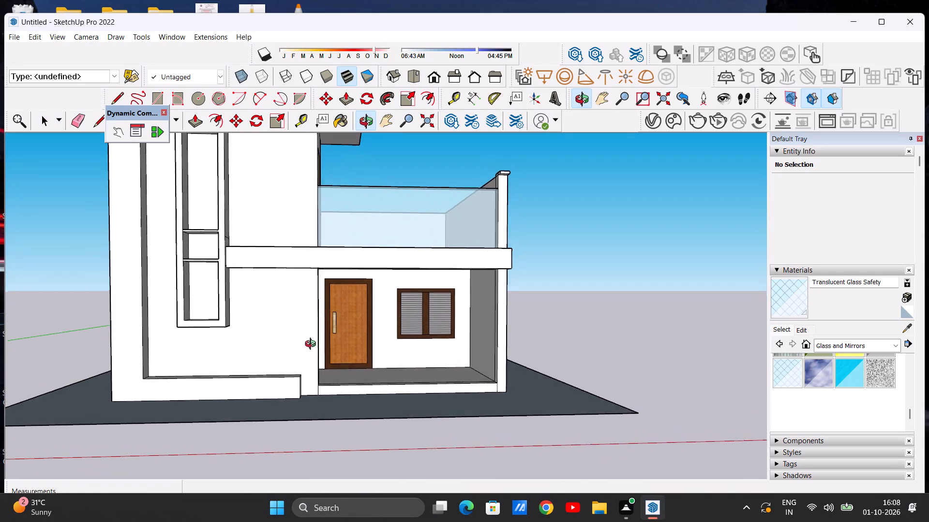
middle_drag(313, 345, 313, 348)
scroll(311, 378, up, 3)
scroll(311, 378, down, 6)
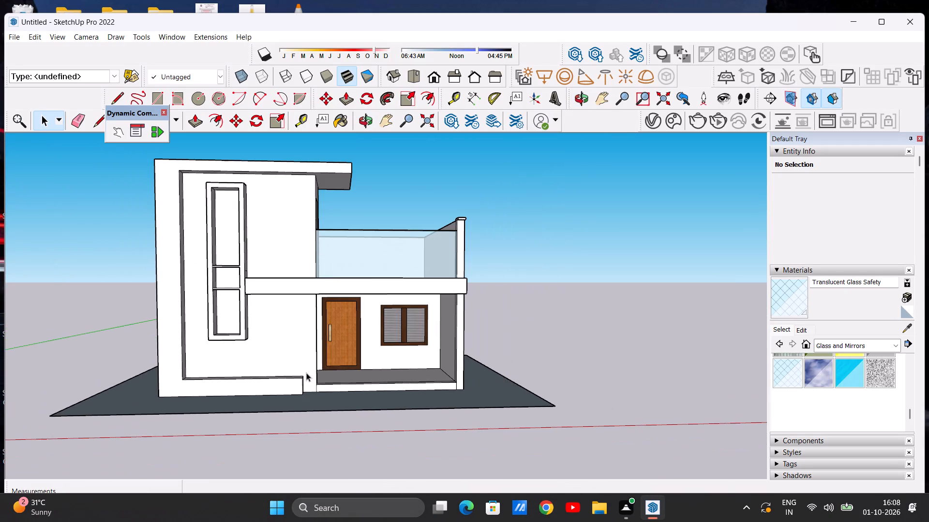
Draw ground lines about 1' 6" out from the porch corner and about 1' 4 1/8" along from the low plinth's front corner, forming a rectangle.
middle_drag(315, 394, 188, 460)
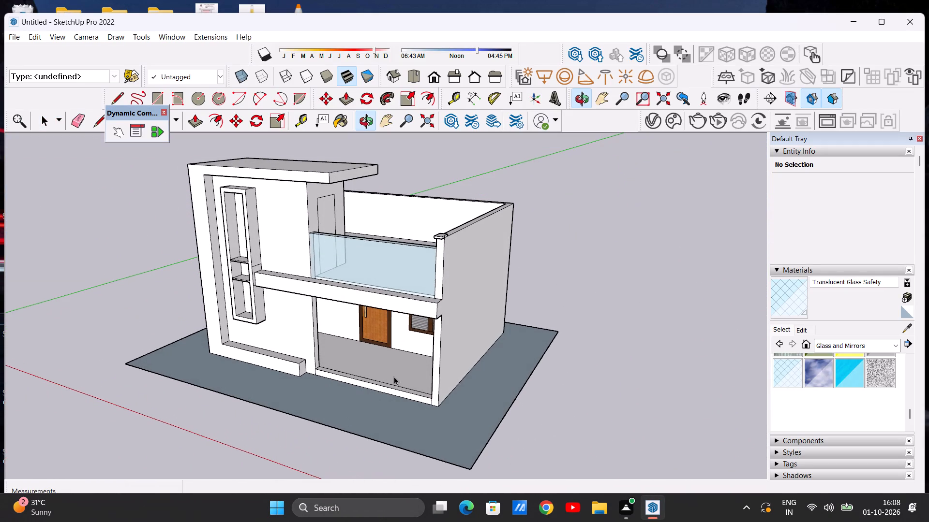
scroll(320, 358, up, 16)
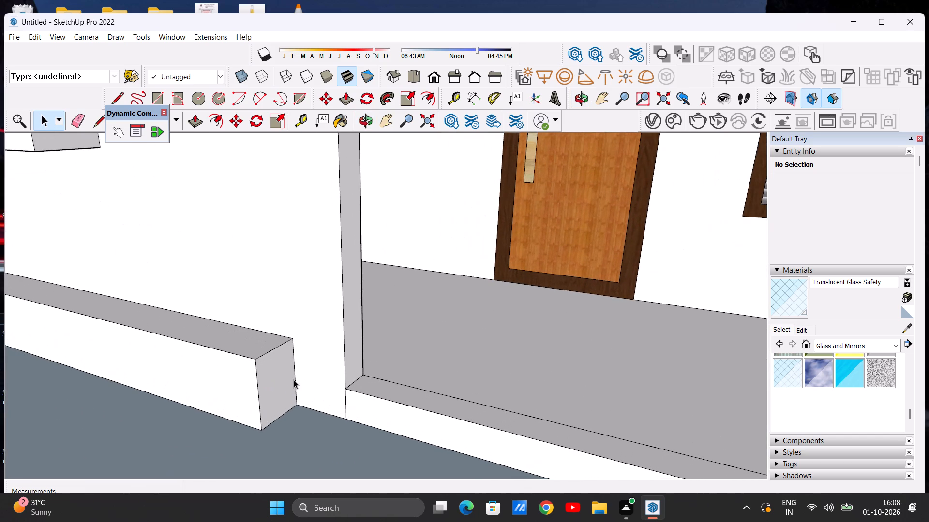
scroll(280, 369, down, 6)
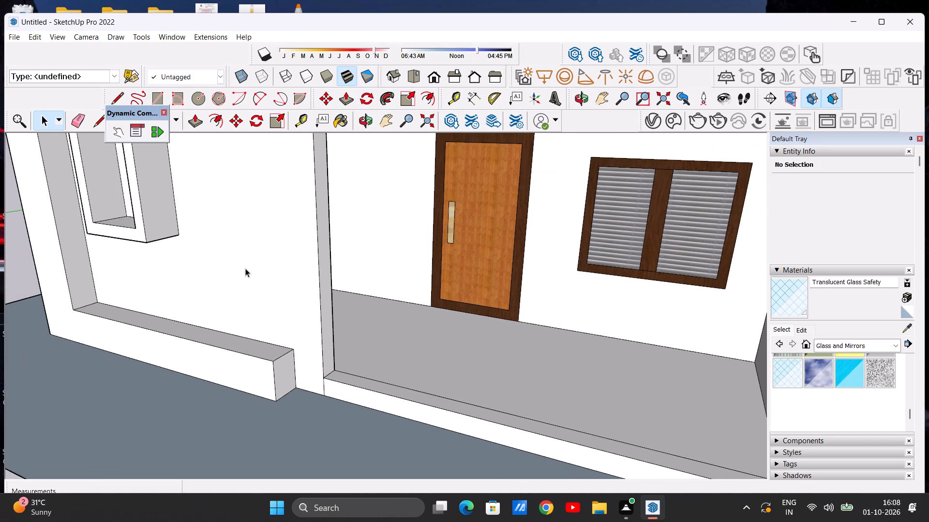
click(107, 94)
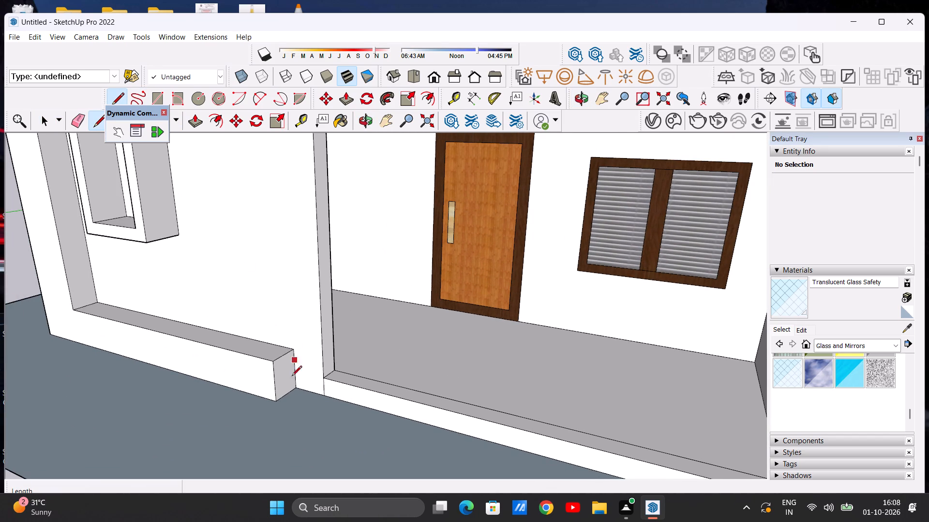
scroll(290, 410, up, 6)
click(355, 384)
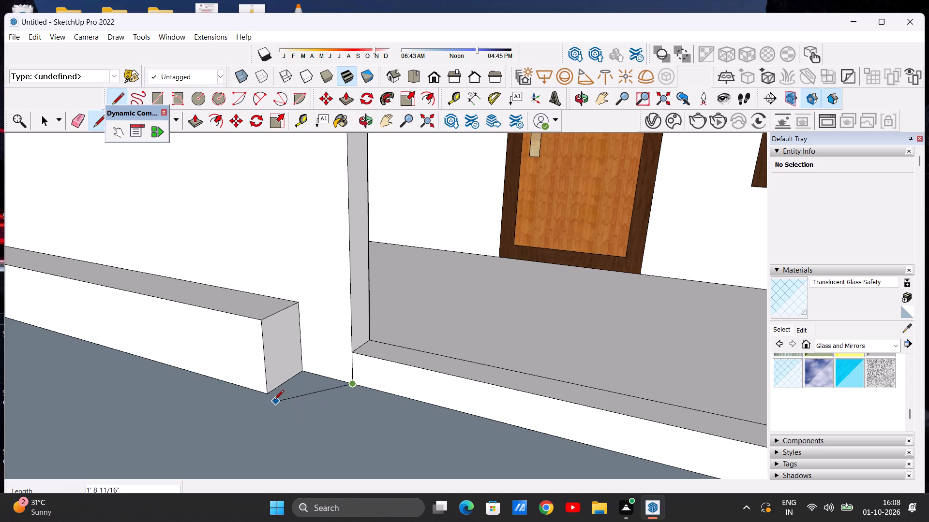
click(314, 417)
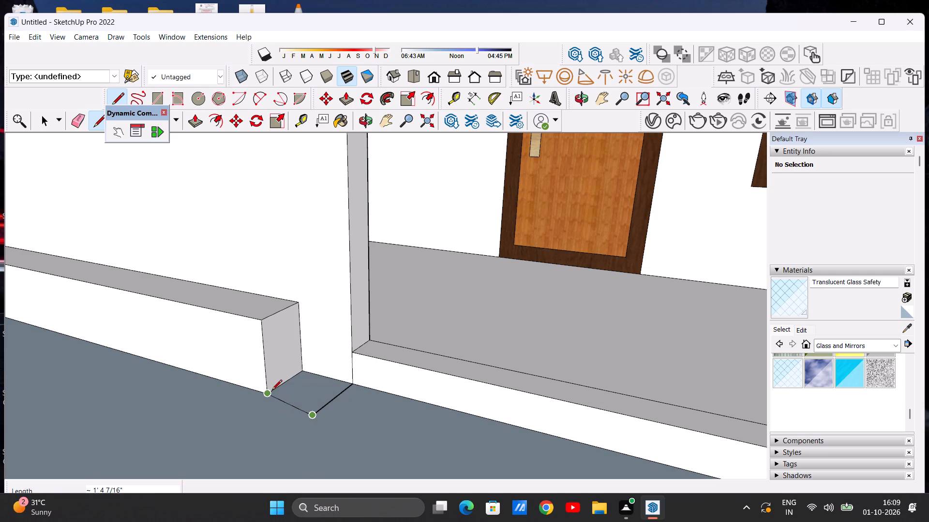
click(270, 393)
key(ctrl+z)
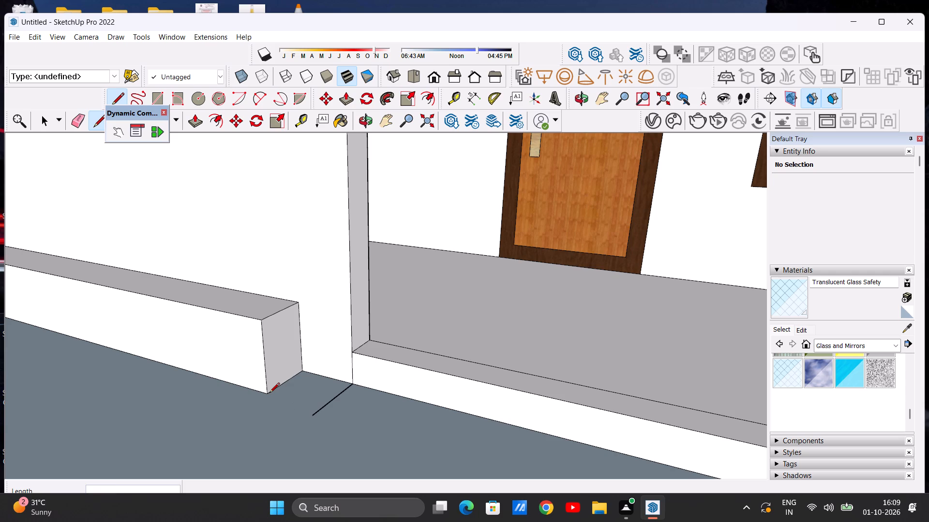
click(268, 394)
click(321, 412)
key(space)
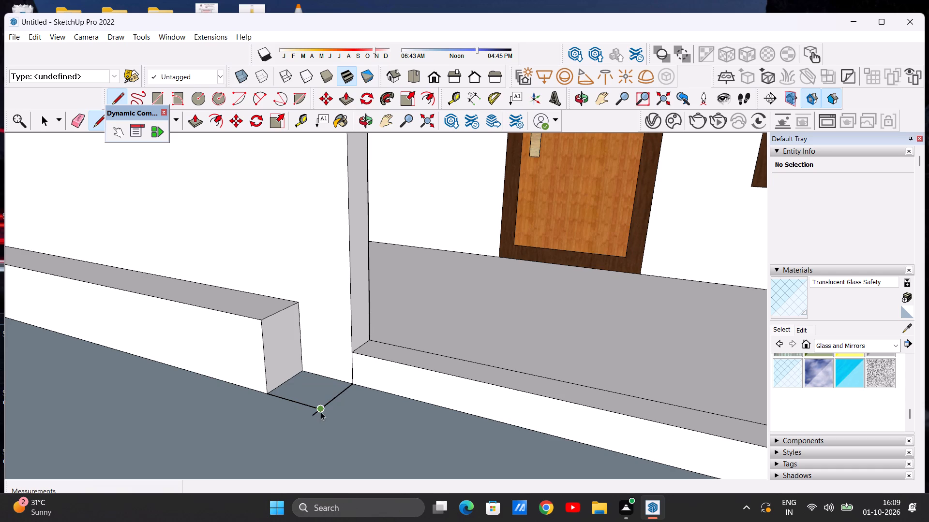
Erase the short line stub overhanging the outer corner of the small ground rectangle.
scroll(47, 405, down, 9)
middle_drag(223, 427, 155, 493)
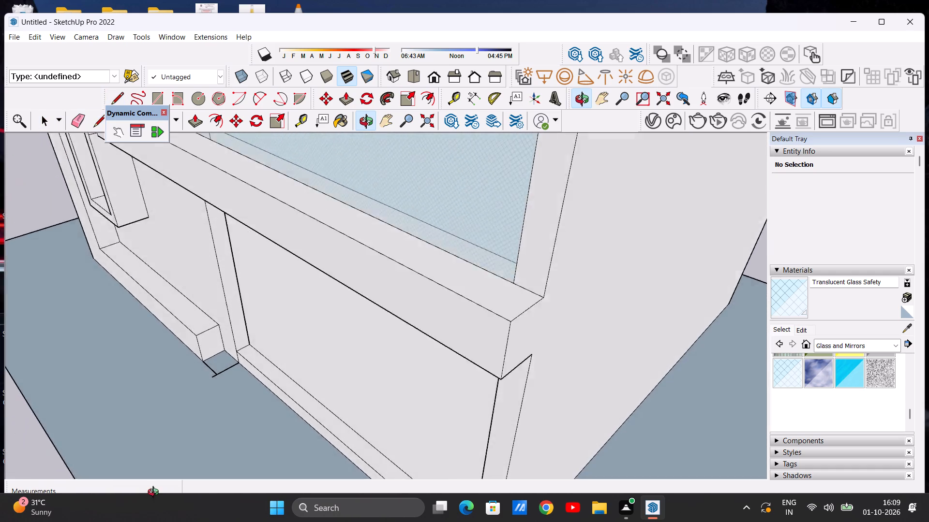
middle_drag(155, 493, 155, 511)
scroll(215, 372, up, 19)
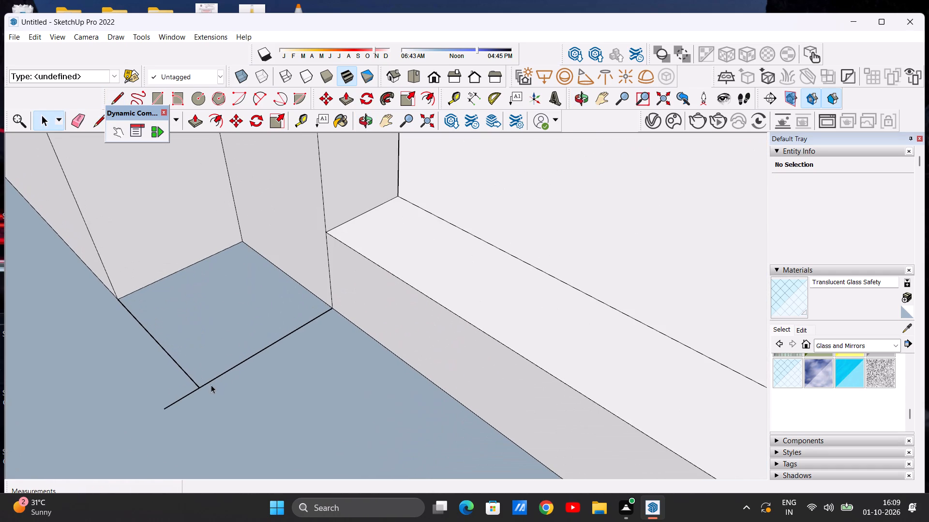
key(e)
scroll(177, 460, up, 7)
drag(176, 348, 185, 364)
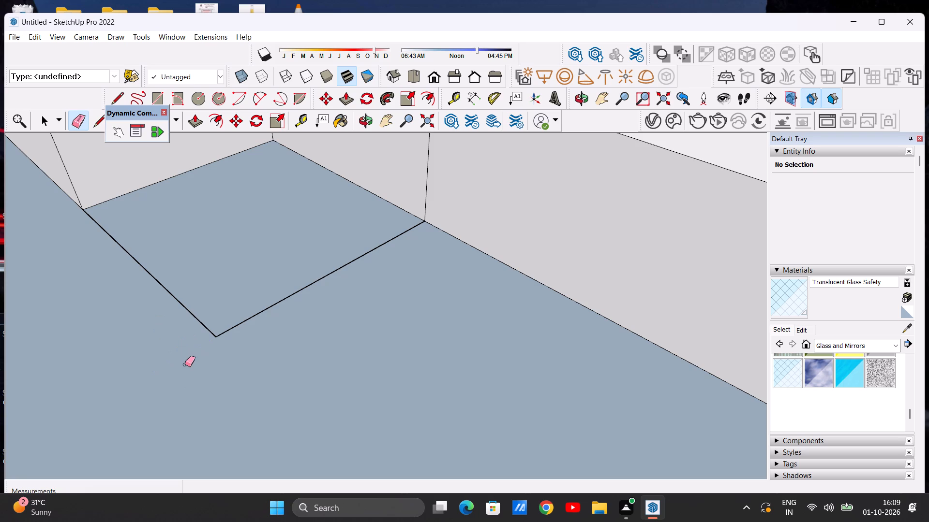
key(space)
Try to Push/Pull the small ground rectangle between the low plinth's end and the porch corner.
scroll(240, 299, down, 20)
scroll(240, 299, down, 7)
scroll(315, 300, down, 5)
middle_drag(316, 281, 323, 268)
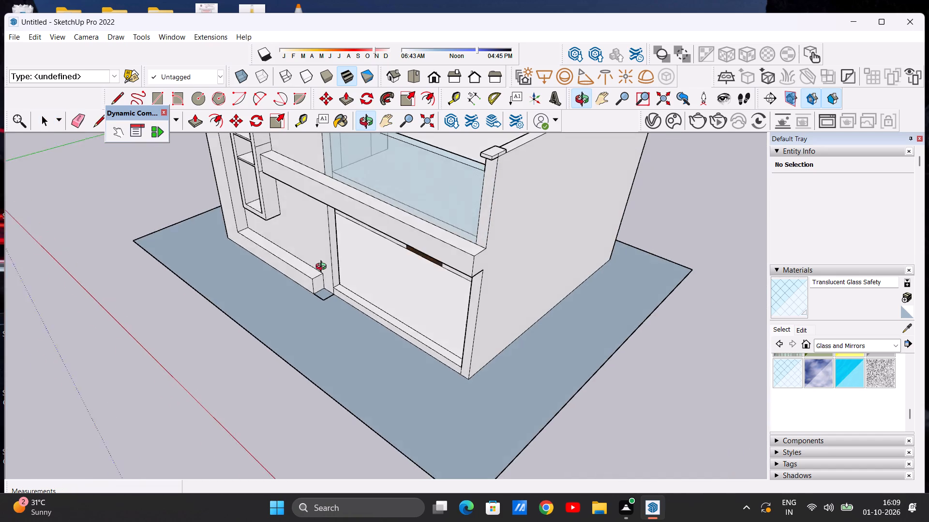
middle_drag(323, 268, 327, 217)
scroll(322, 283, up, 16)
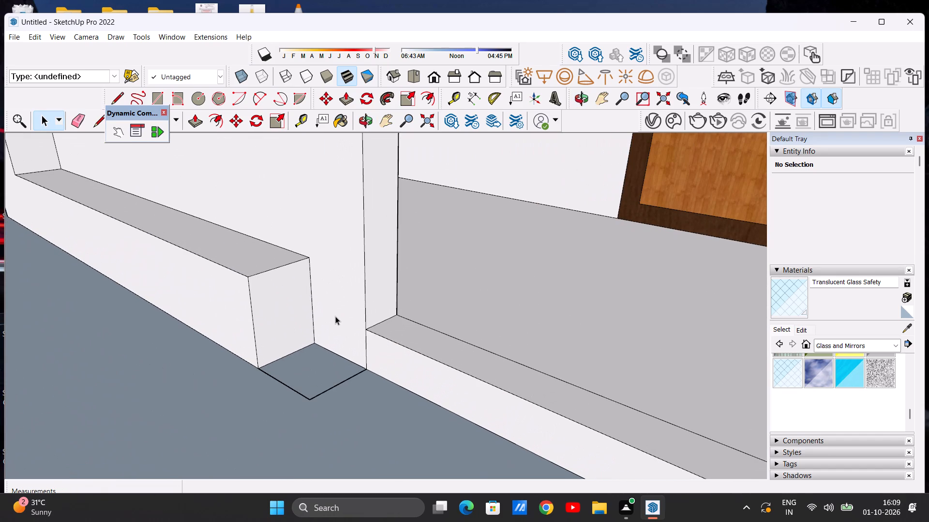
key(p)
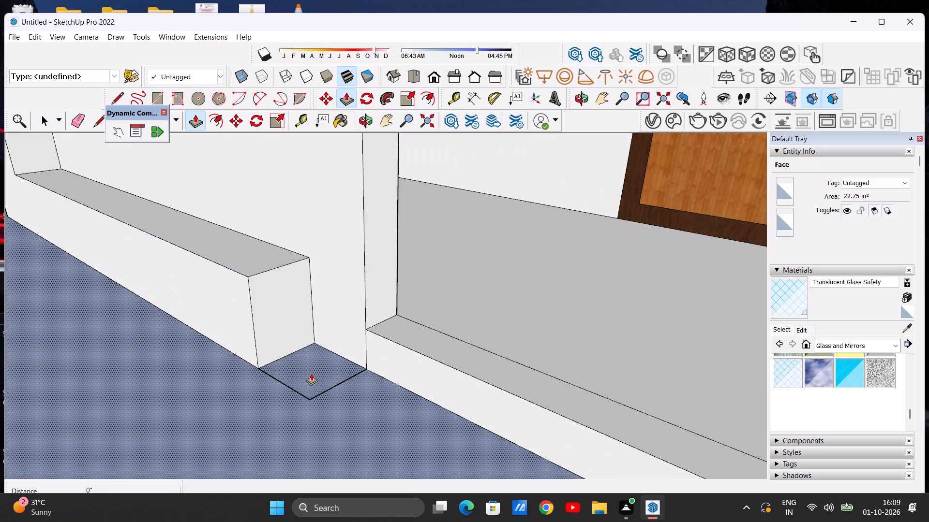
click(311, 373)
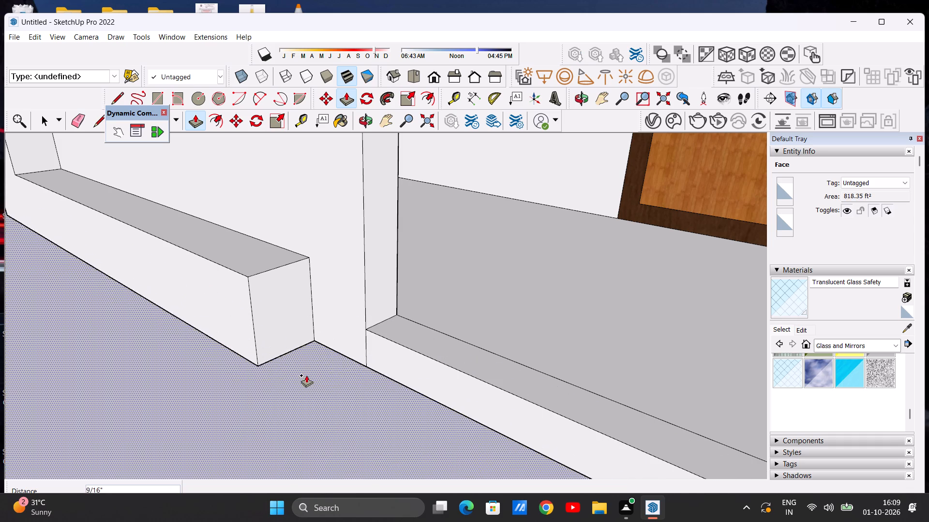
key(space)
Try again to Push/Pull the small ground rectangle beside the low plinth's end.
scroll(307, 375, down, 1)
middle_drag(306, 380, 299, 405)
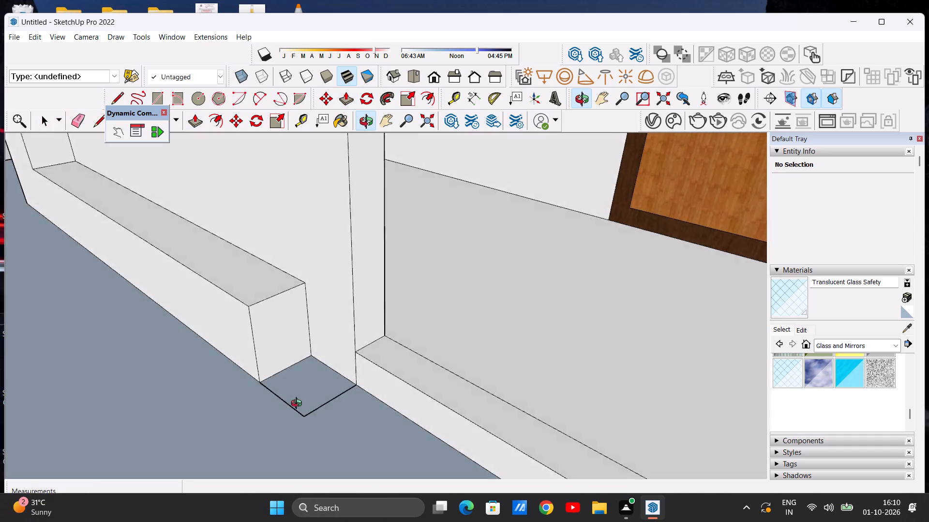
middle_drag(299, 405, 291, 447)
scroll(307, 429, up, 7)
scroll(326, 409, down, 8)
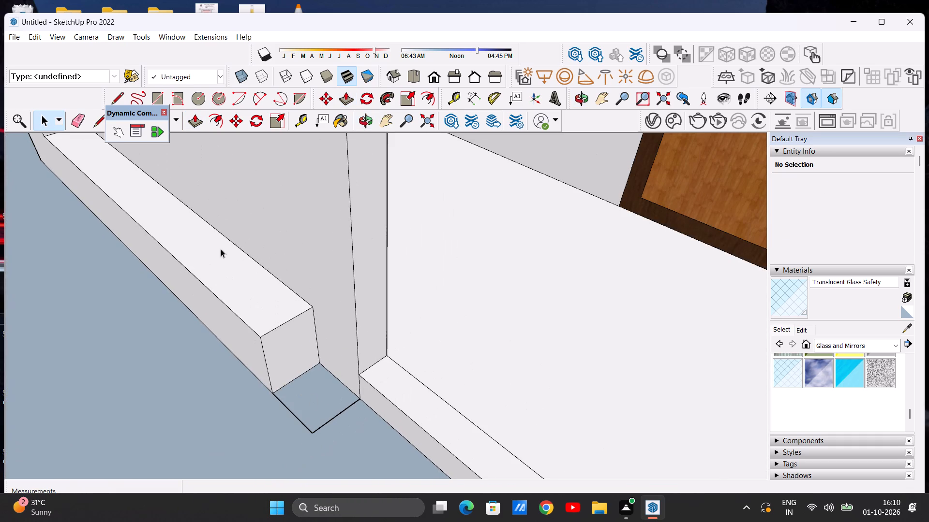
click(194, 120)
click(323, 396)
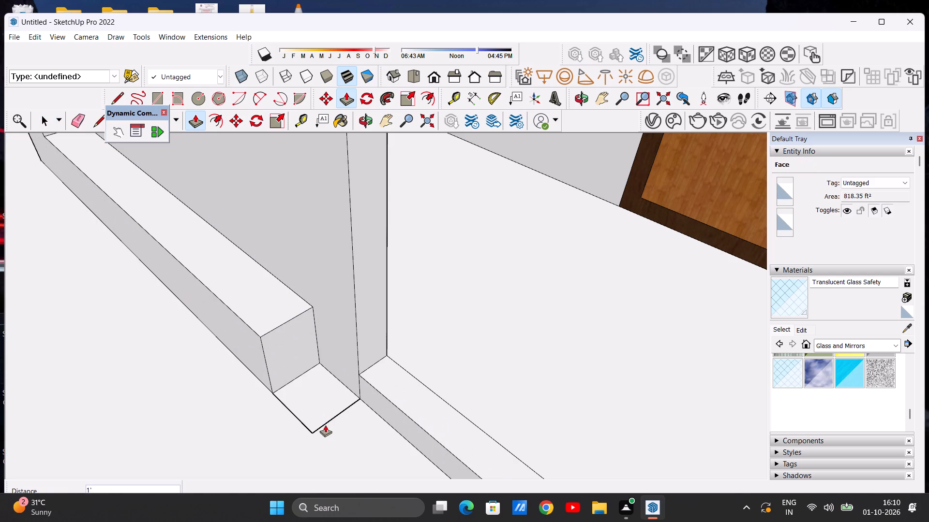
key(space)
Examine how the small rectangle's lines meet the ground plane, the plinth end and the porch corner.
middle_drag(337, 441, 337, 348)
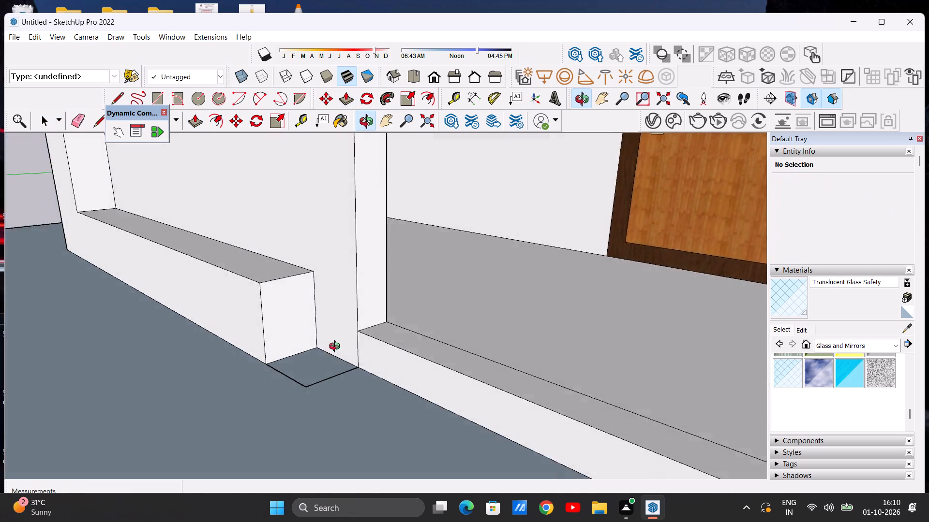
middle_drag(337, 348, 322, 270)
scroll(312, 319, up, 4)
scroll(312, 330, down, 8)
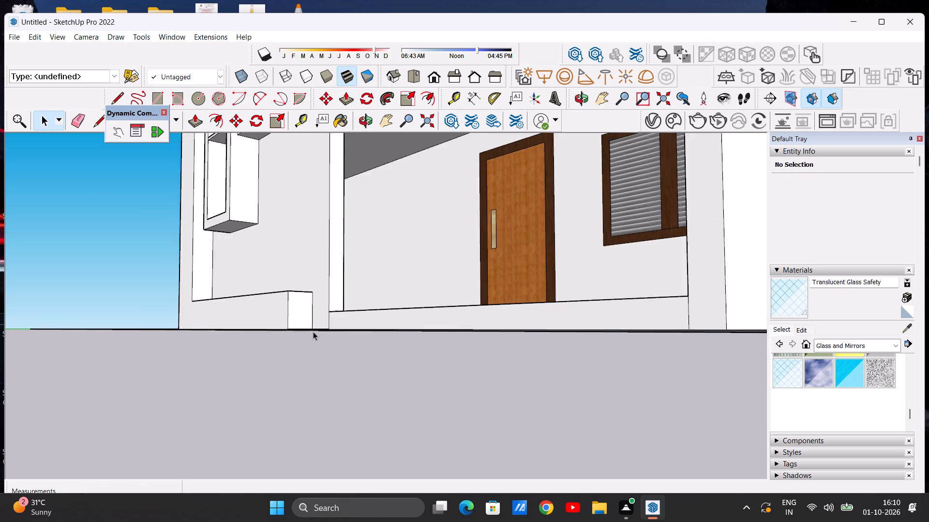
scroll(313, 332, down, 13)
middle_drag(317, 328, 326, 424)
scroll(326, 424, up, 8)
middle_drag(323, 393, 331, 448)
scroll(330, 399, up, 16)
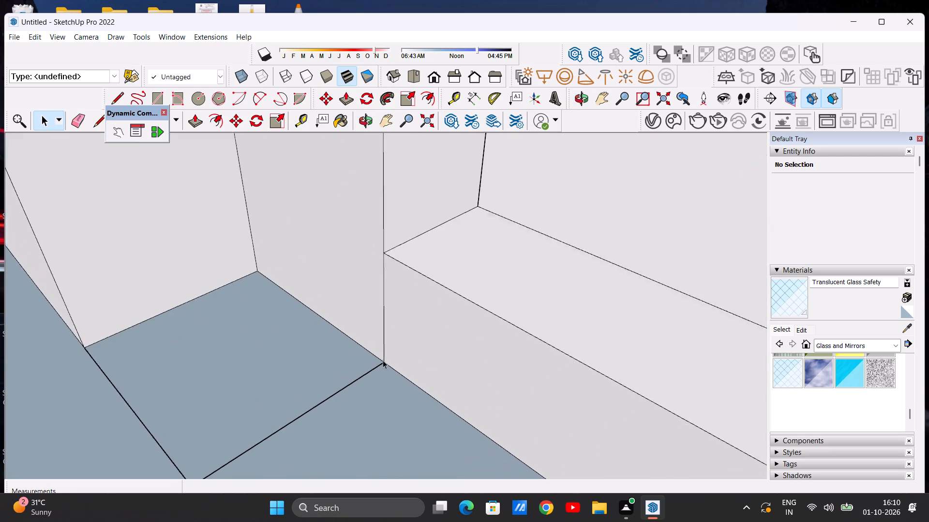
scroll(383, 360, up, 20)
scroll(383, 360, up, 3)
scroll(387, 356, down, 18)
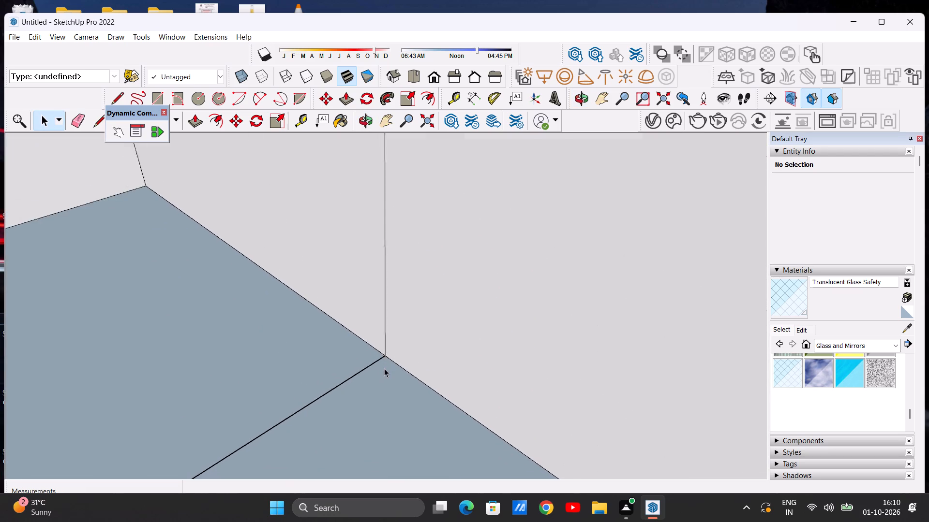
scroll(384, 368, down, 18)
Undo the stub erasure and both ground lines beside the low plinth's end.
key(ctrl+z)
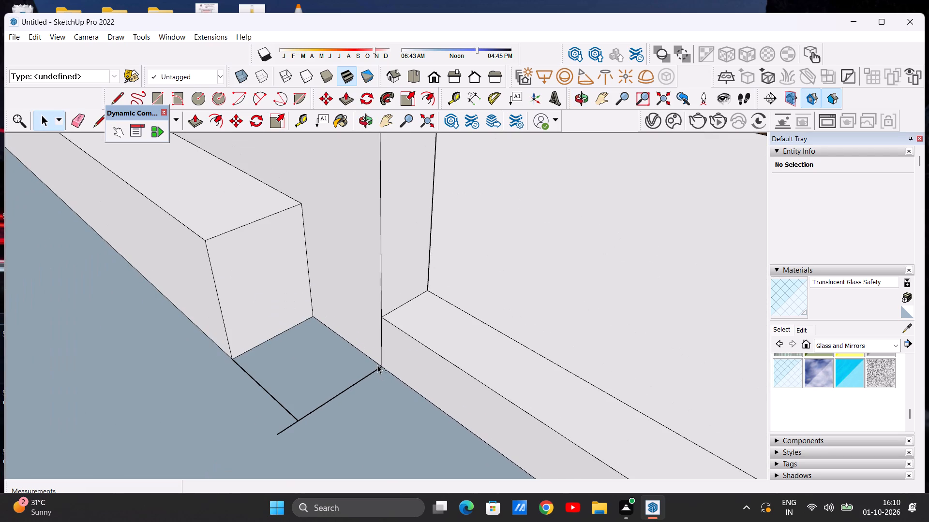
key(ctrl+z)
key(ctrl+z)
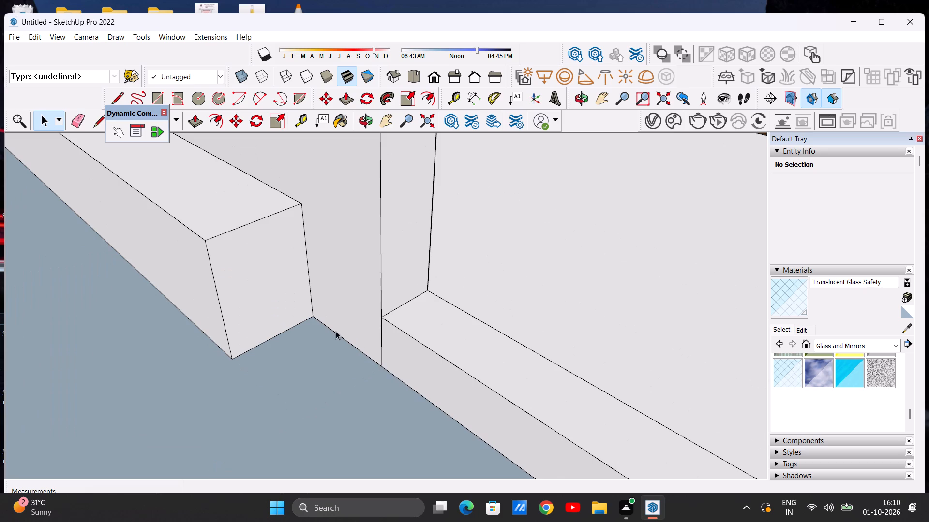
Draw two ground lines about 1' 3" long, from the low plinth's outer end corner and the porch corner, outlining a small rectangle.
click(119, 92)
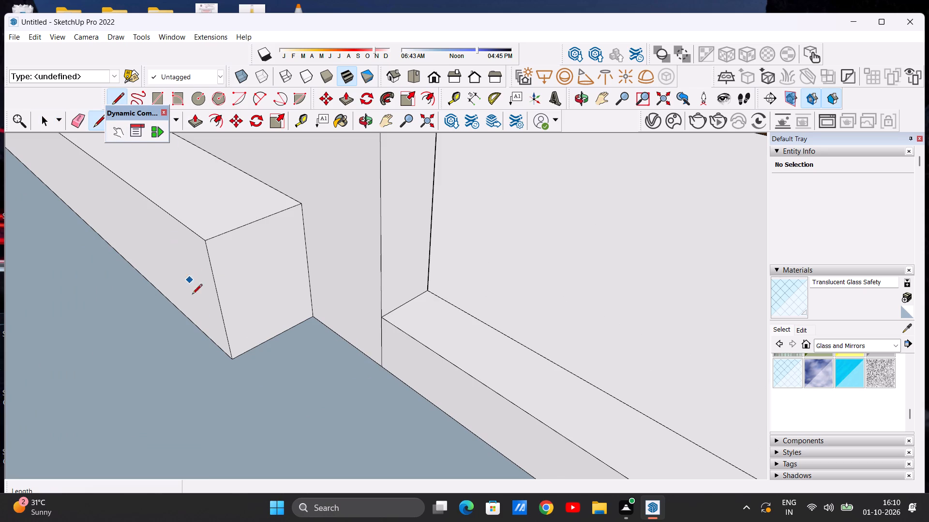
scroll(223, 362, up, 6)
click(238, 357)
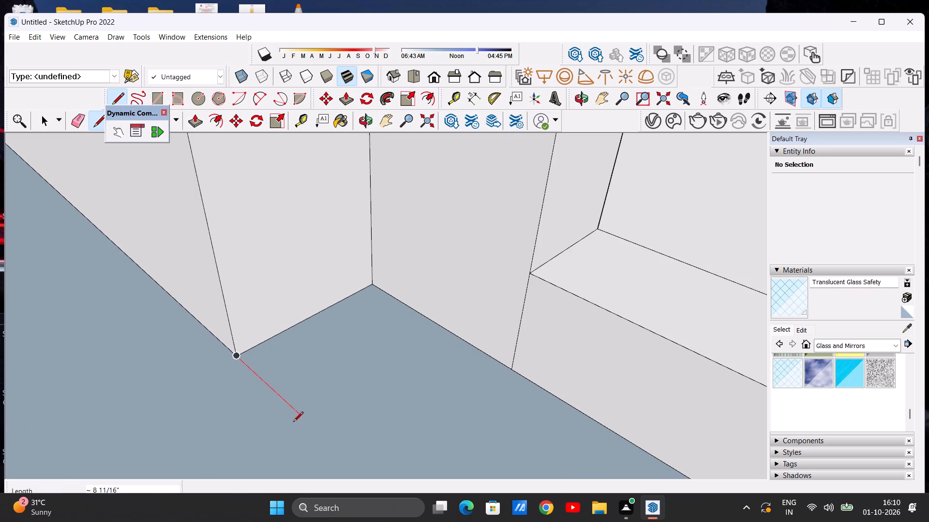
scroll(277, 388, down, 9)
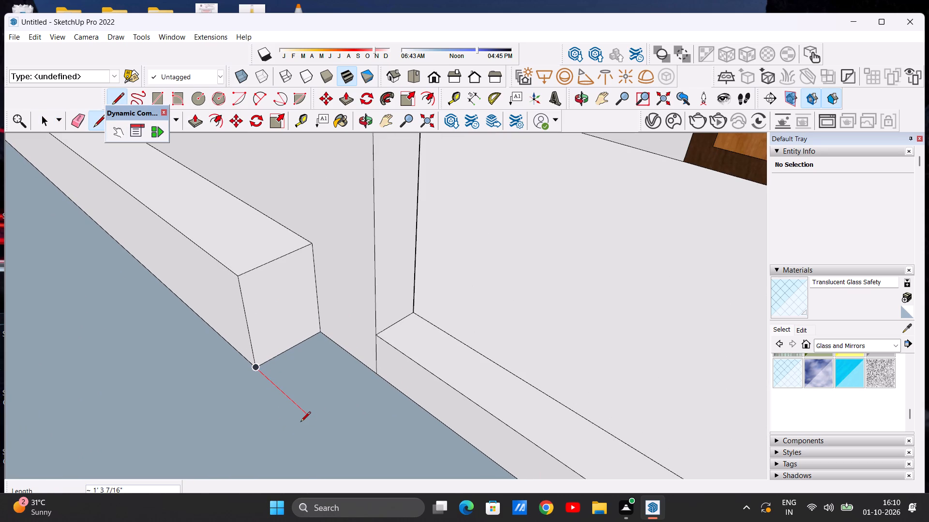
click(307, 420)
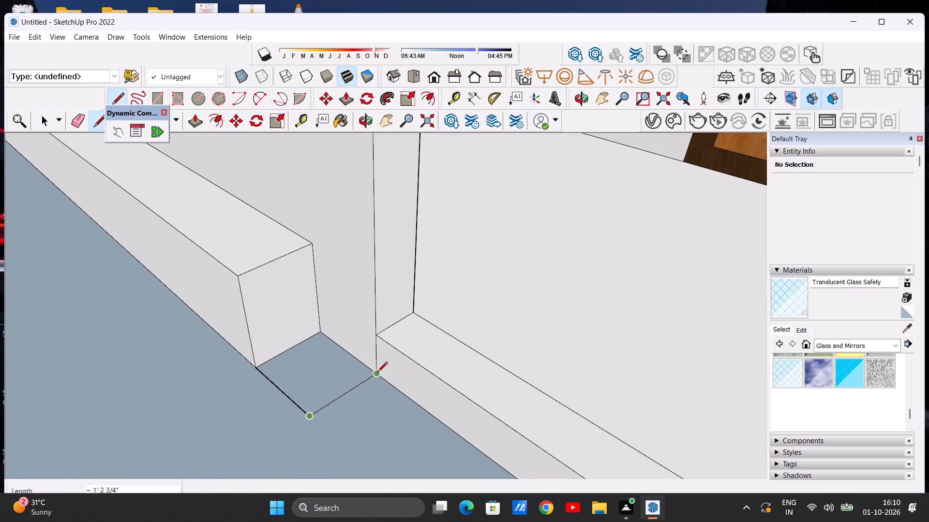
key(space)
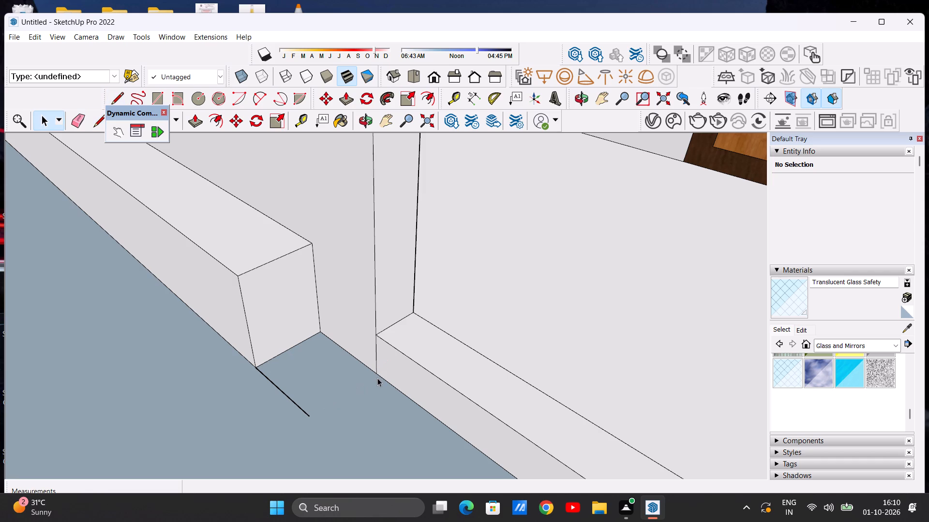
key(l)
click(375, 374)
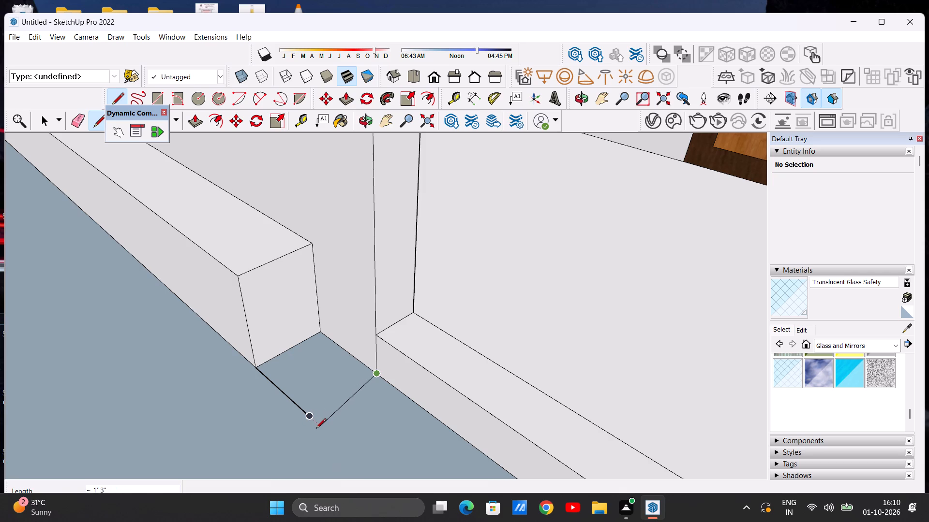
scroll(315, 429, up, 13)
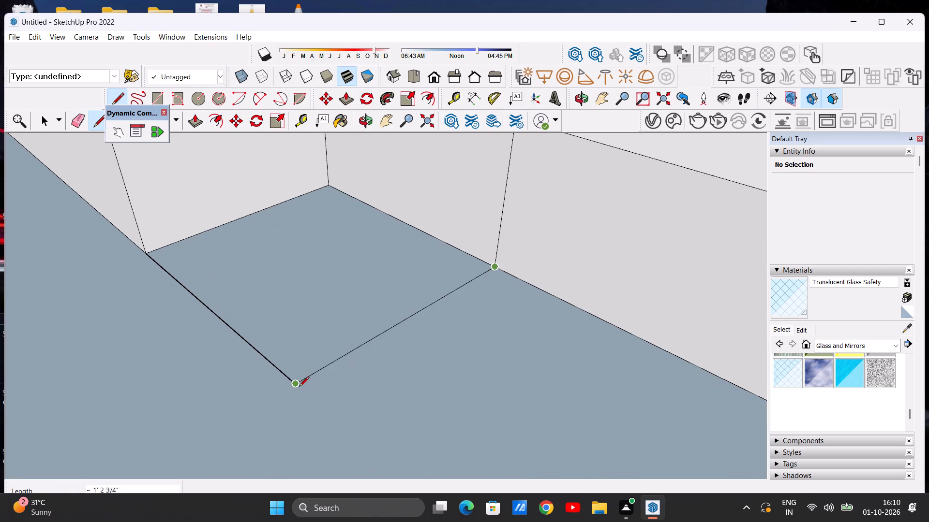
click(302, 393)
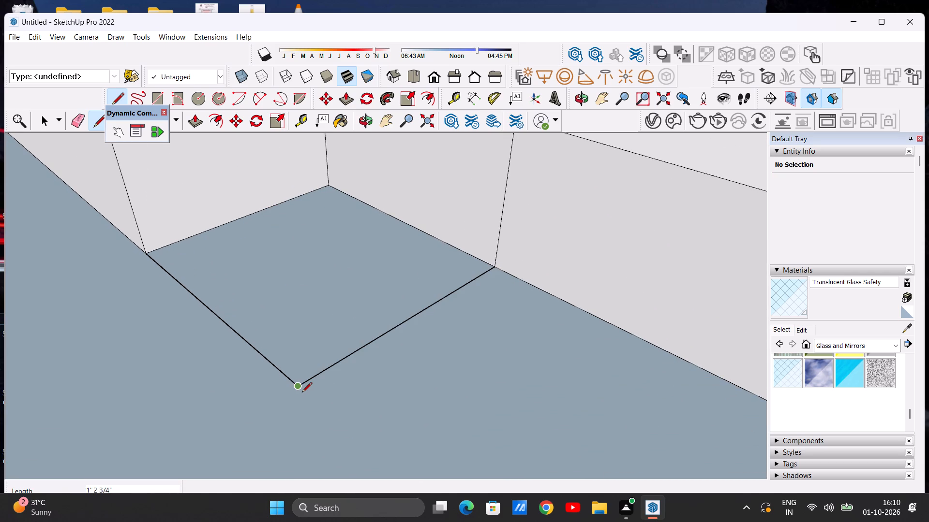
key(space)
Close the small gap at the rectangle's outer corner with a line about 3/16" long.
middle_drag(288, 393, 313, 404)
scroll(320, 401, up, 18)
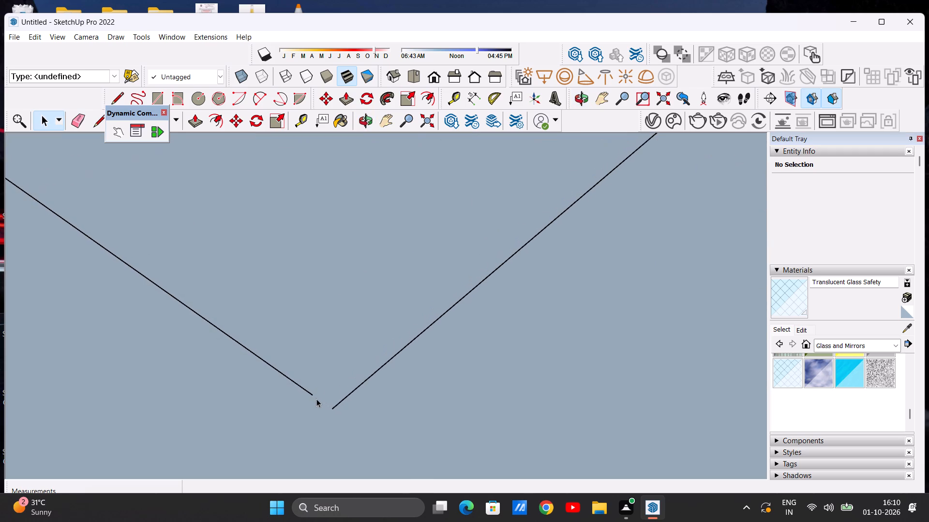
scroll(316, 399, down, 1)
scroll(316, 399, up, 4)
key(l)
click(309, 397)
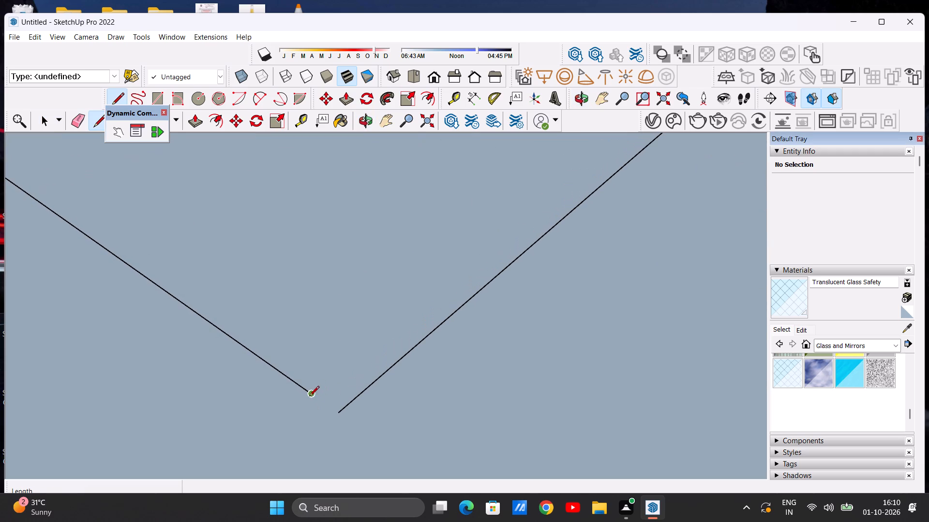
click(337, 415)
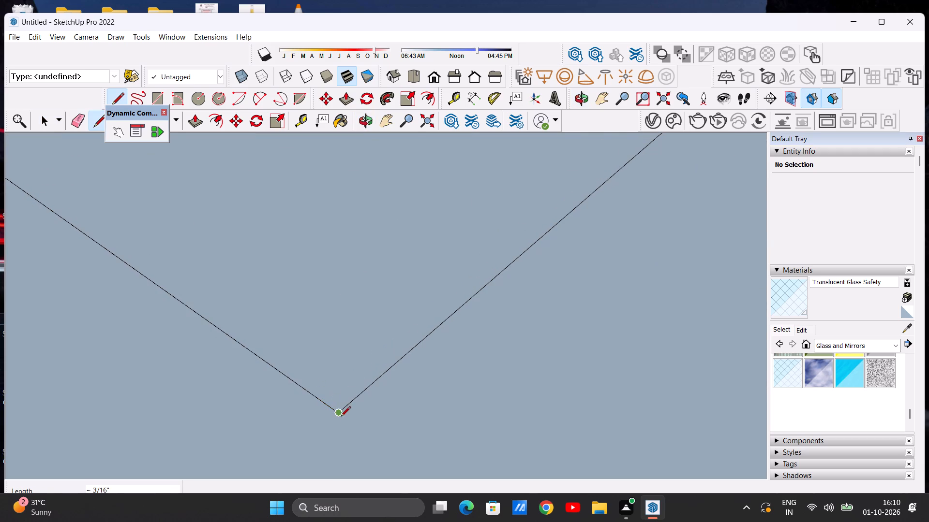
key(space)
Push/Pull the small ground rectangle up into a post about 5' 4 3/4" high beside the porch.
scroll(303, 397, down, 20)
scroll(303, 397, down, 18)
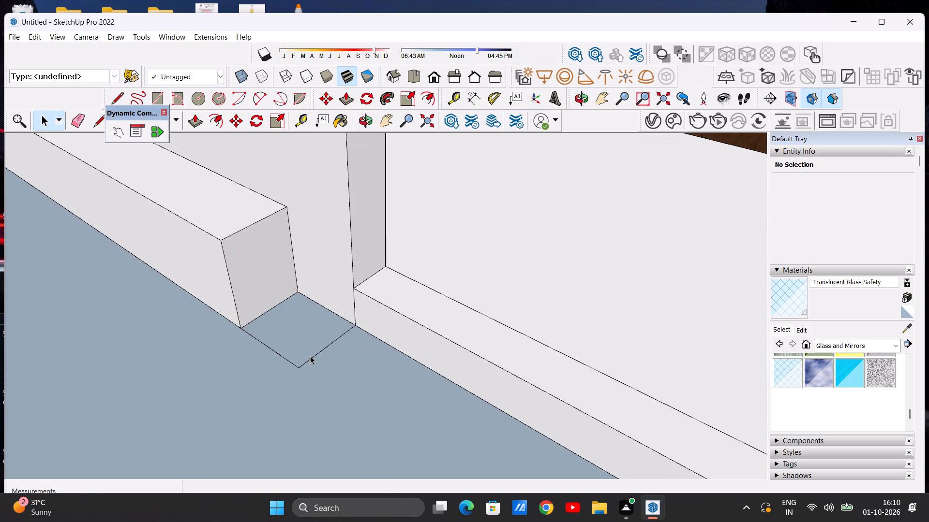
click(197, 126)
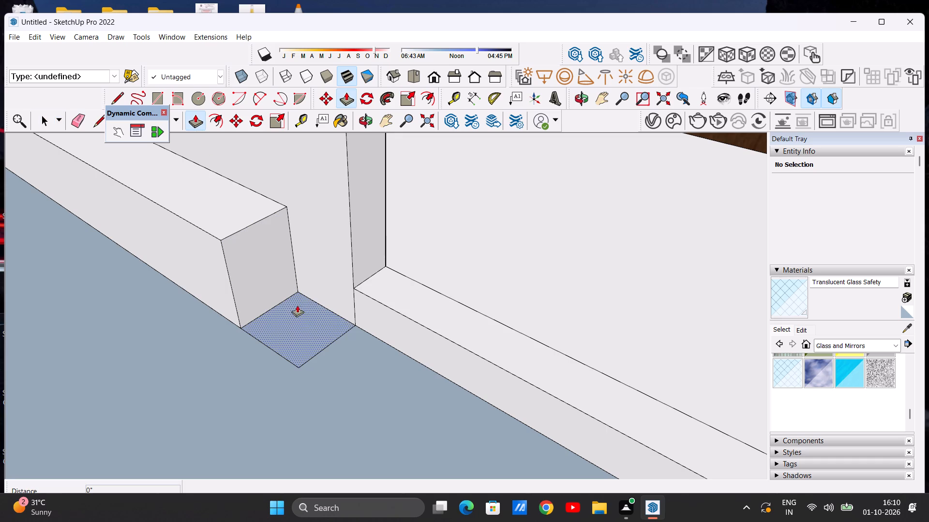
click(305, 316)
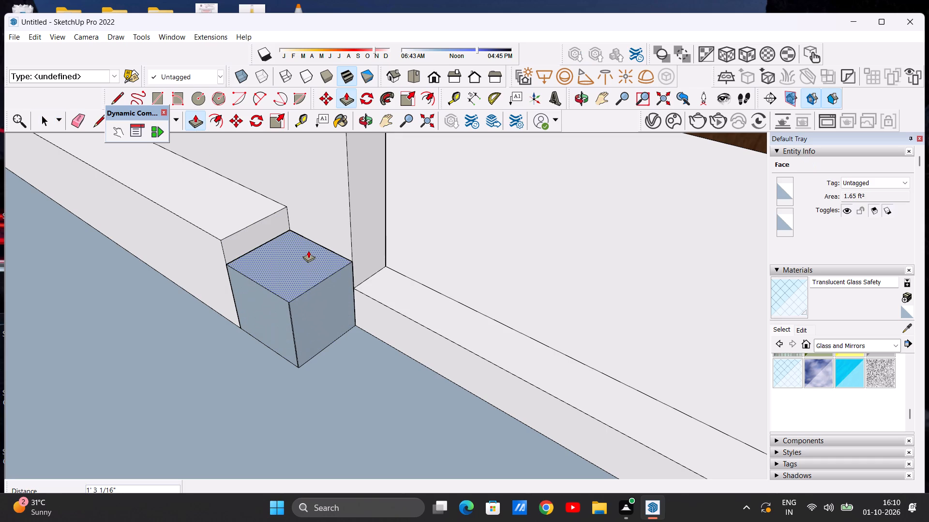
scroll(314, 225, down, 17)
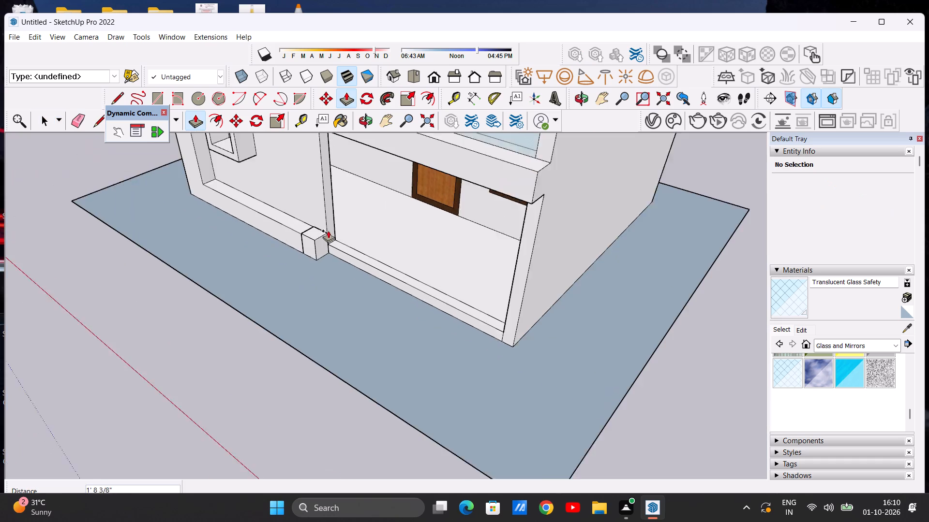
scroll(328, 231, down, 1)
middle_drag(311, 200, 373, 166)
middle_drag(295, 195, 360, 176)
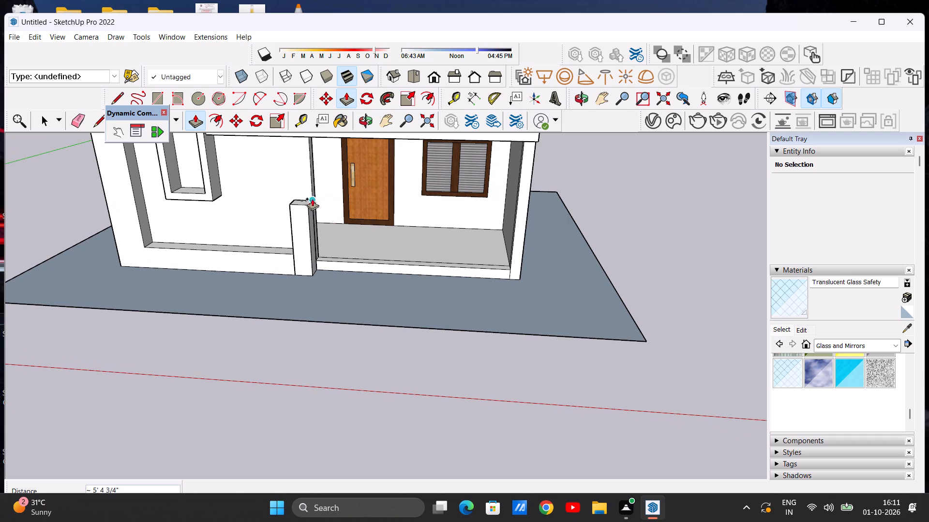
click(315, 200)
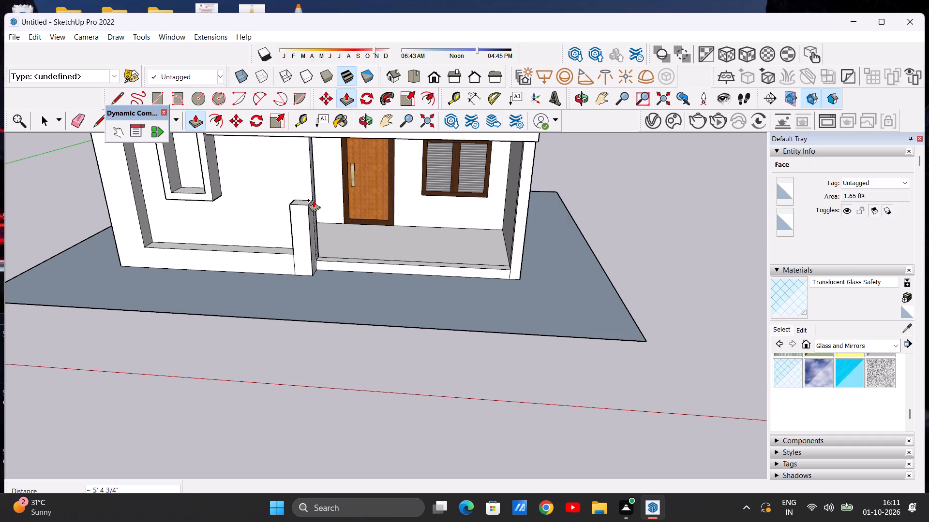
key(space)
Push/Pull the post's plinth-side face inward by about 6 13/16" to make the post narrower.
middle_drag(330, 306, 349, 207)
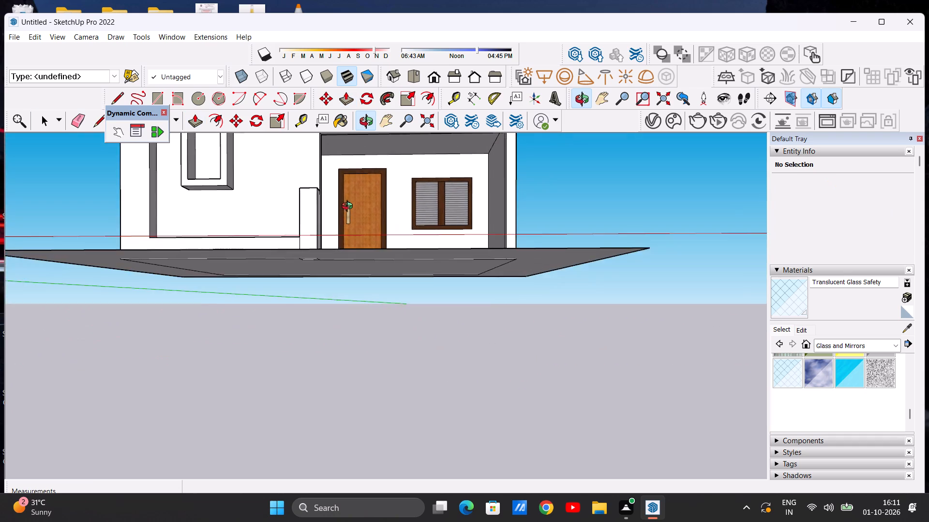
middle_drag(349, 207, 366, 276)
middle_drag(353, 277, 346, 249)
scroll(334, 206, up, 6)
scroll(312, 235, down, 9)
middle_drag(281, 242, 315, 242)
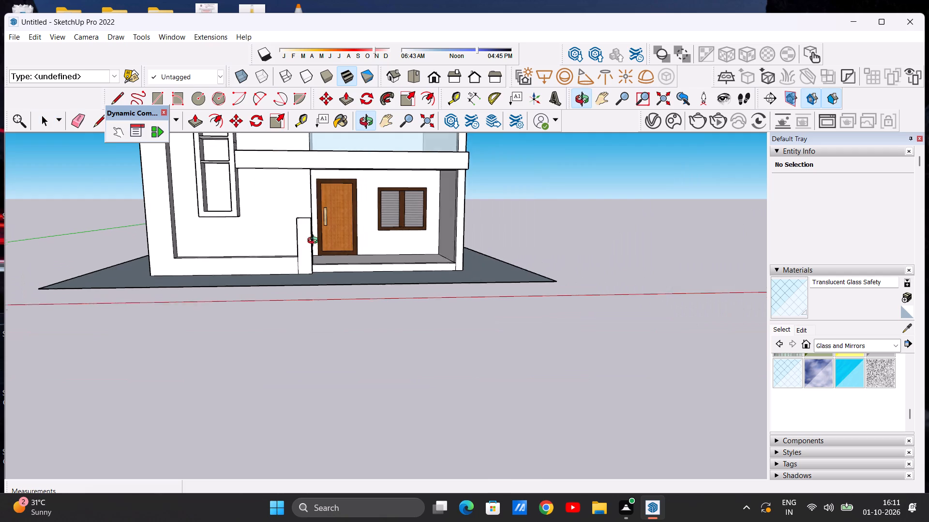
middle_drag(315, 242, 409, 250)
scroll(332, 247, up, 7)
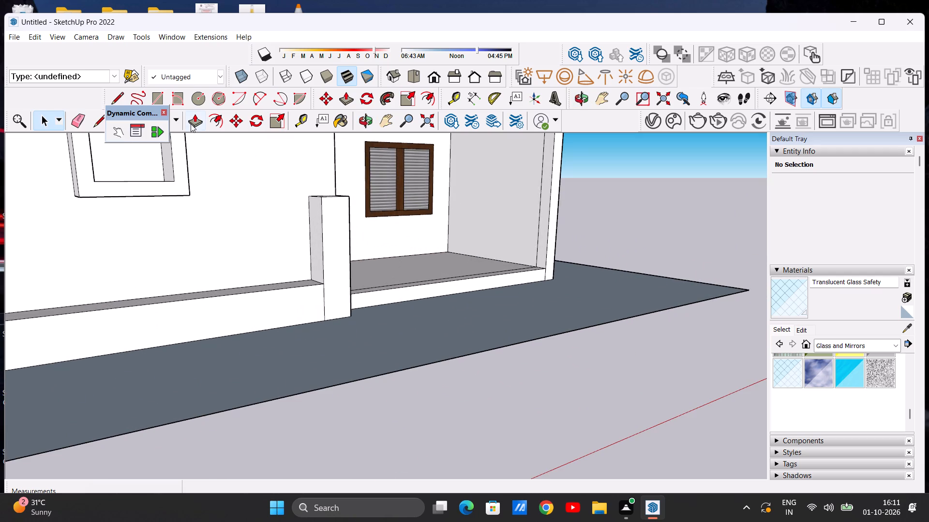
click(191, 123)
click(315, 227)
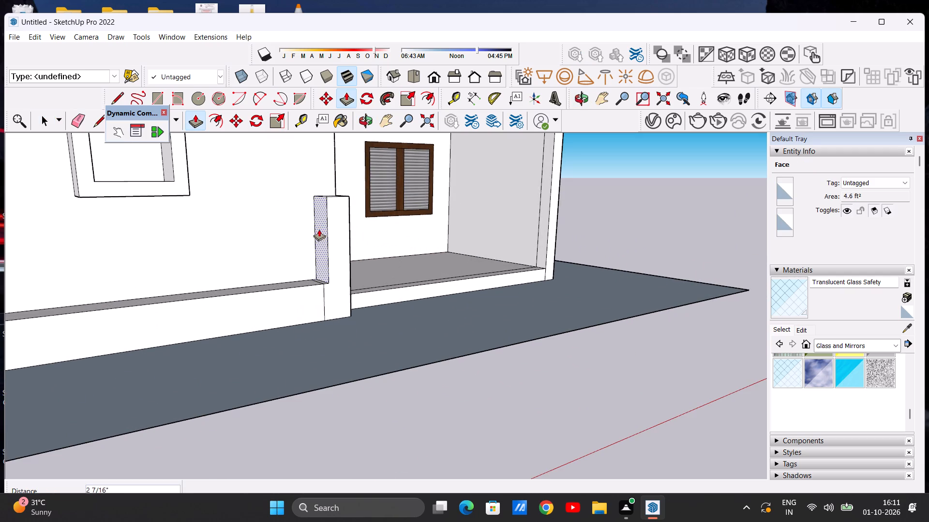
click(327, 227)
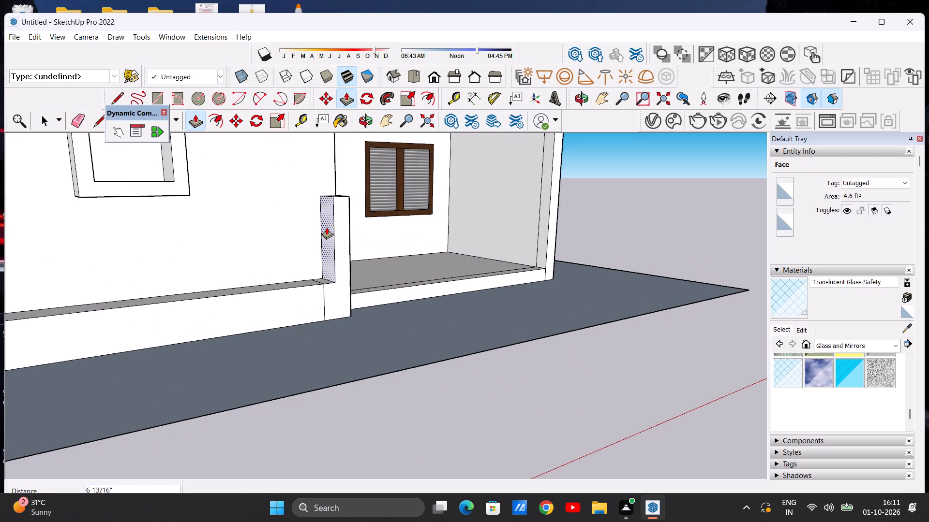
key(space)
Erase the leftover seam lines between the plinth and the post base, on the front and top faces.
middle_drag(345, 261, 280, 258)
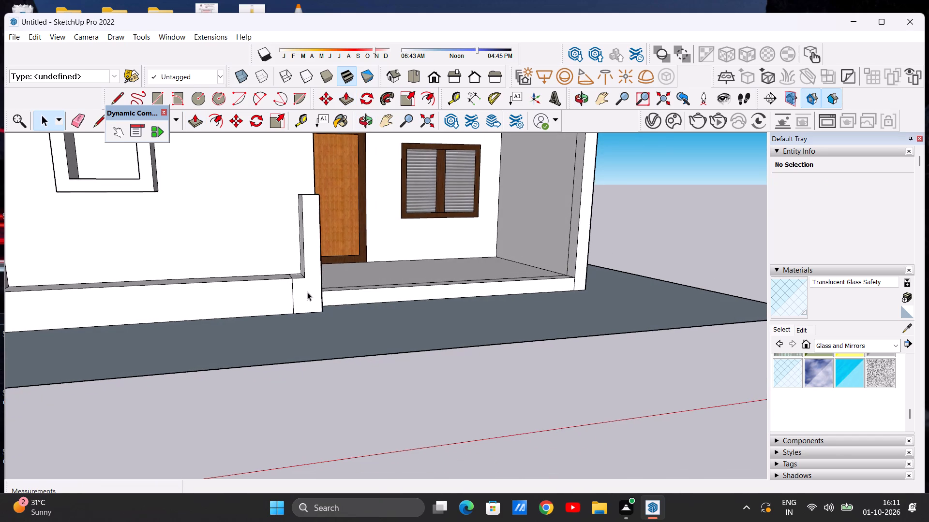
scroll(312, 315, up, 8)
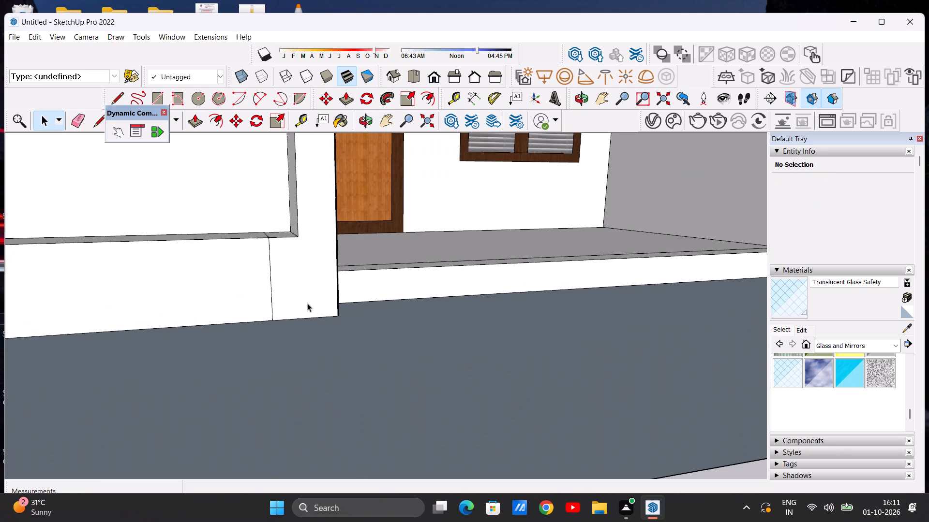
key(e)
drag(269, 271, 274, 270)
middle_drag(271, 258, 269, 320)
scroll(265, 278, up, 3)
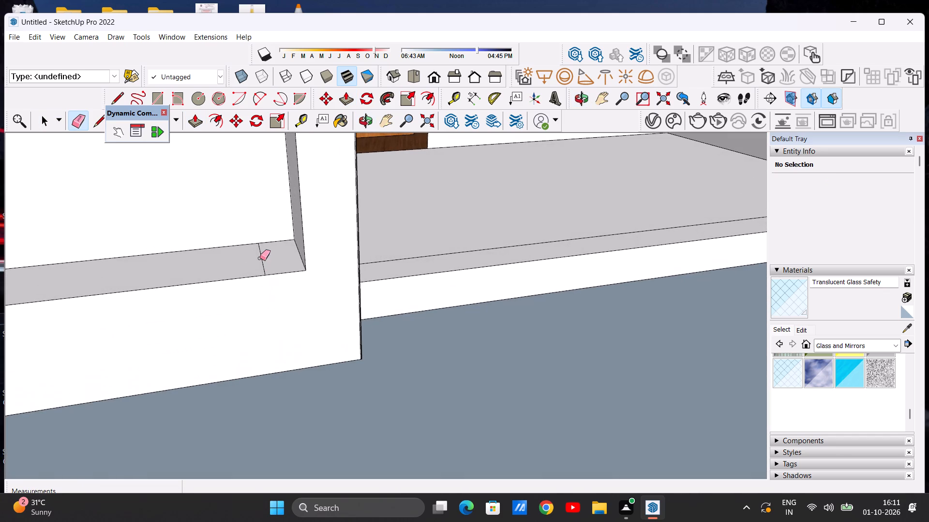
drag(260, 260, 267, 260)
key(space)
Examine the new post and plinth against the entrance porch and the whole front elevation.
scroll(280, 317, down, 2)
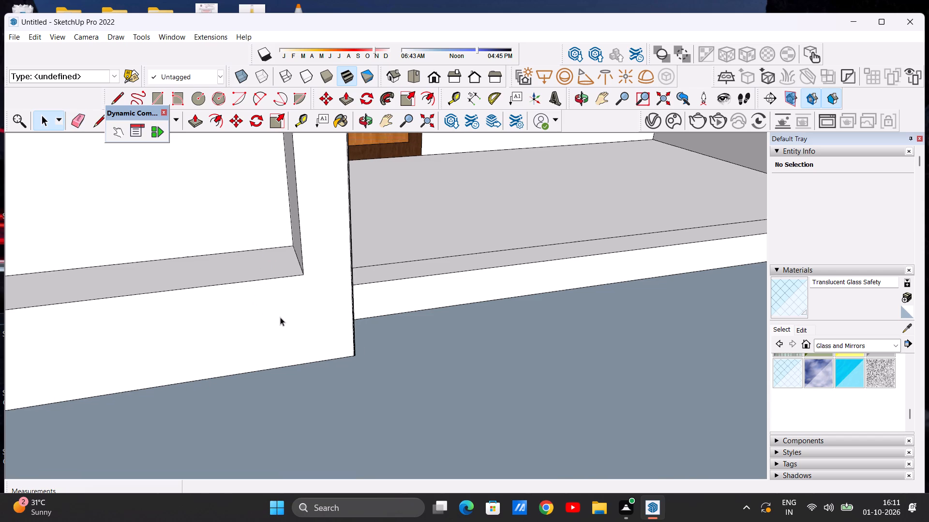
scroll(280, 317, down, 18)
middle_drag(306, 330, 287, 284)
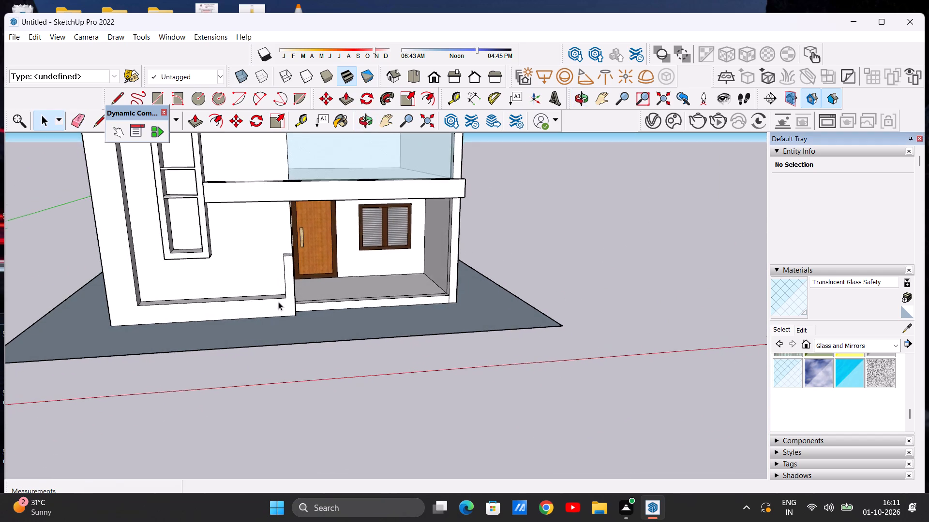
scroll(278, 304, down, 3)
middle_drag(292, 292, 285, 270)
scroll(289, 266, up, 9)
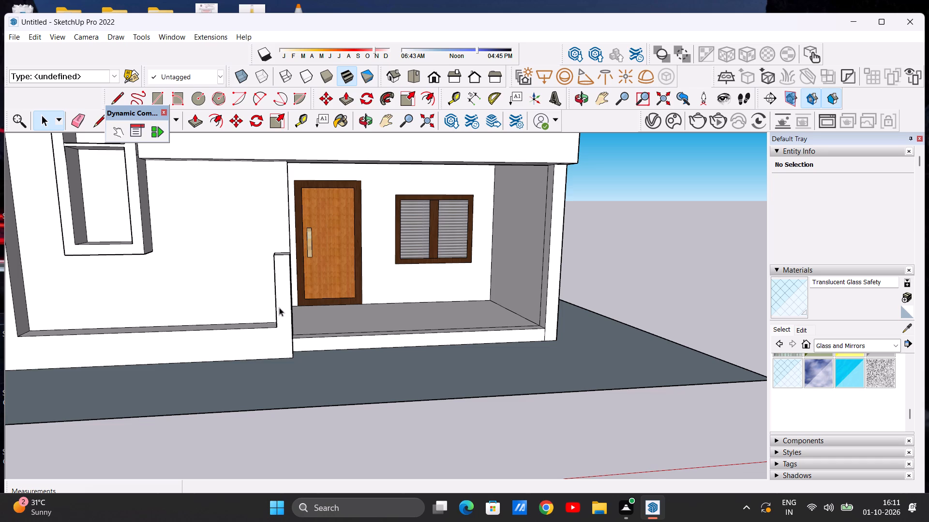
scroll(275, 315, down, 5)
scroll(285, 332, up, 5)
middle_drag(297, 324, 293, 302)
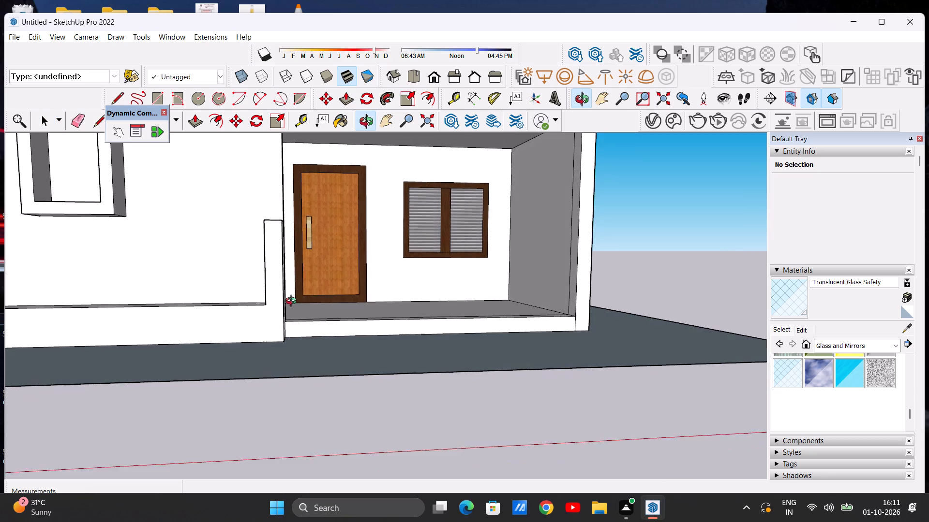
middle_drag(293, 302, 297, 308)
scroll(265, 327, down, 11)
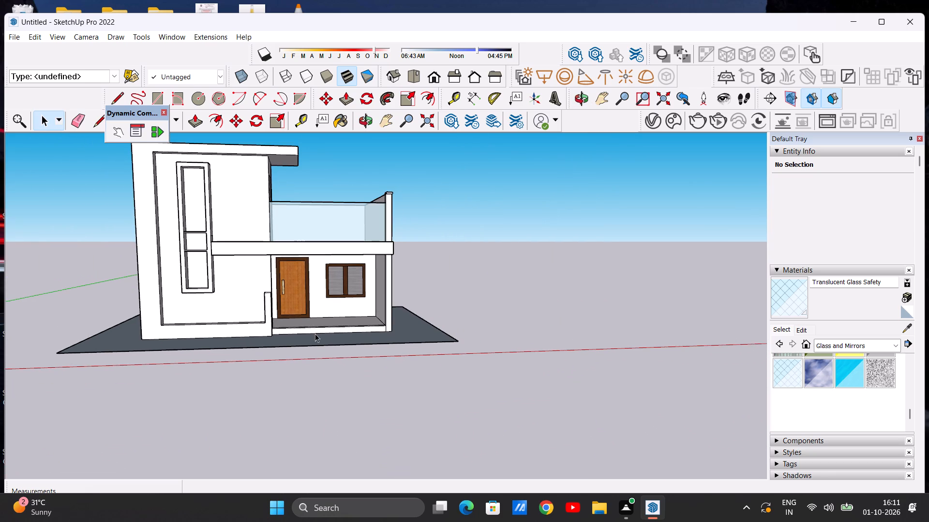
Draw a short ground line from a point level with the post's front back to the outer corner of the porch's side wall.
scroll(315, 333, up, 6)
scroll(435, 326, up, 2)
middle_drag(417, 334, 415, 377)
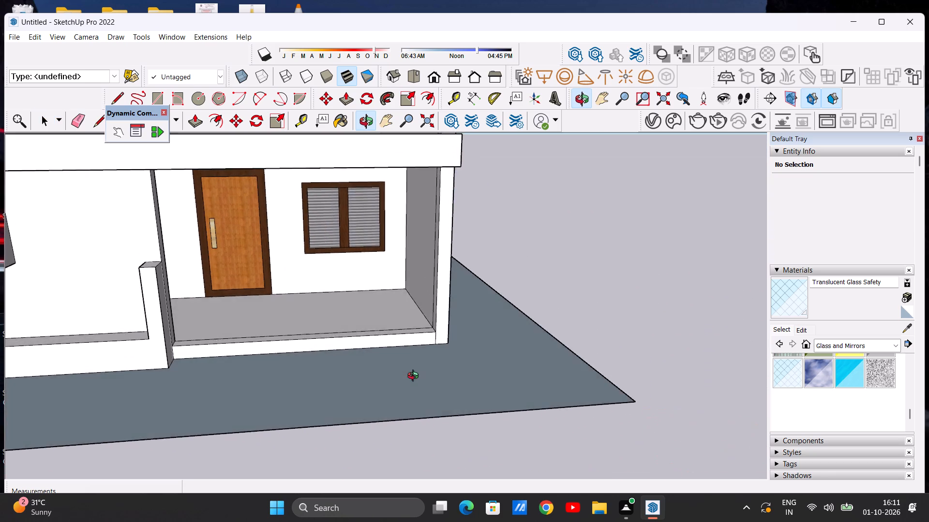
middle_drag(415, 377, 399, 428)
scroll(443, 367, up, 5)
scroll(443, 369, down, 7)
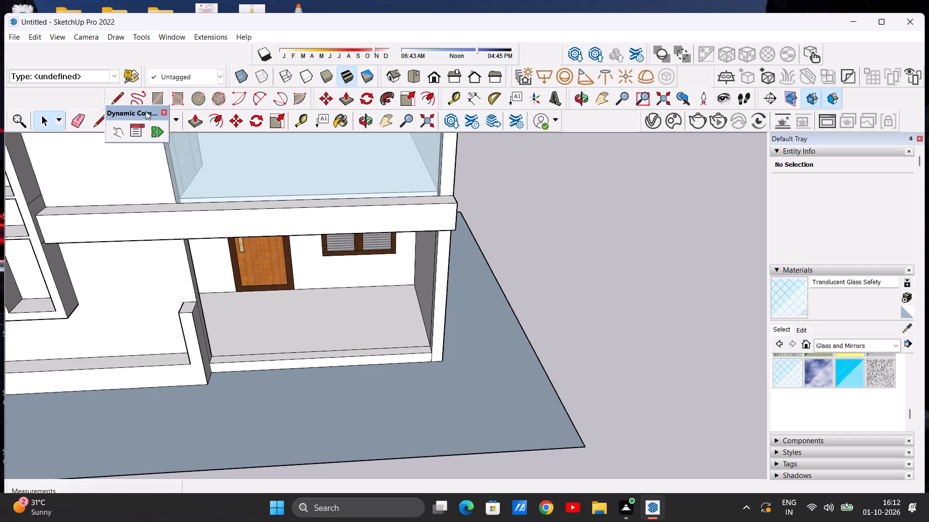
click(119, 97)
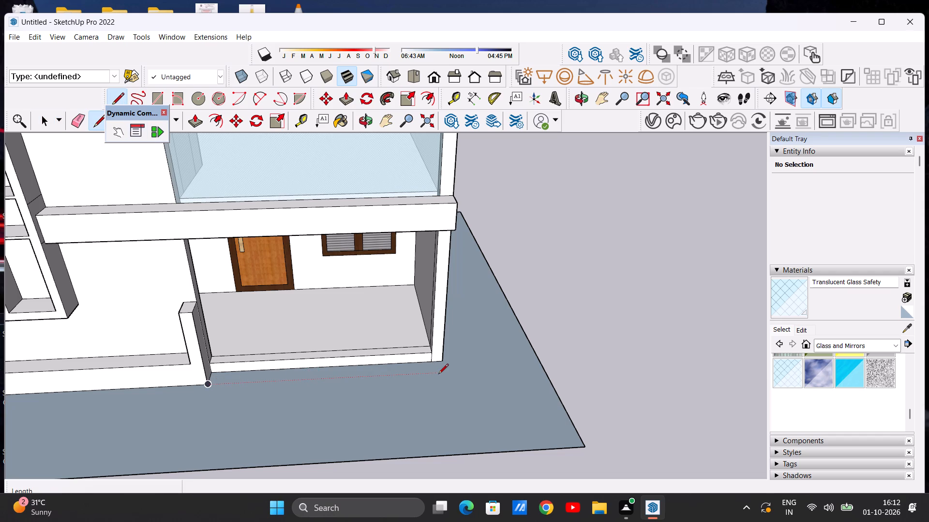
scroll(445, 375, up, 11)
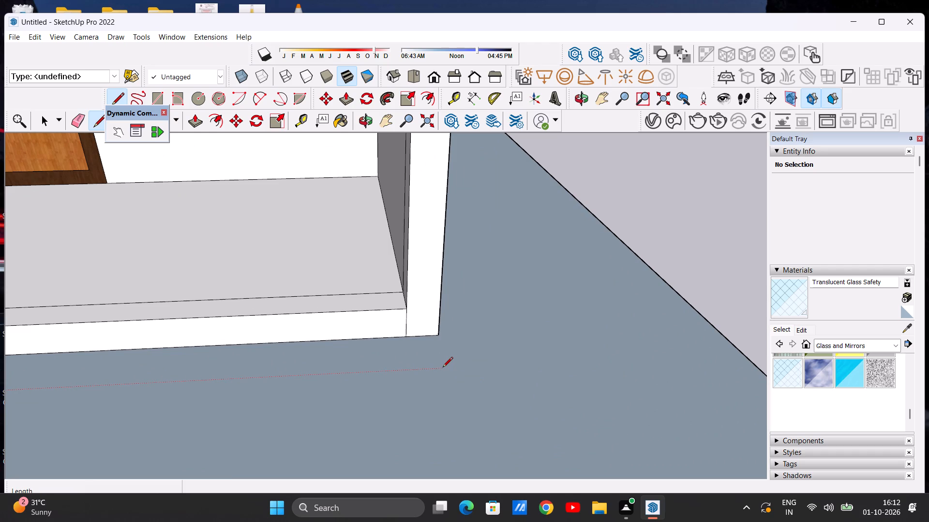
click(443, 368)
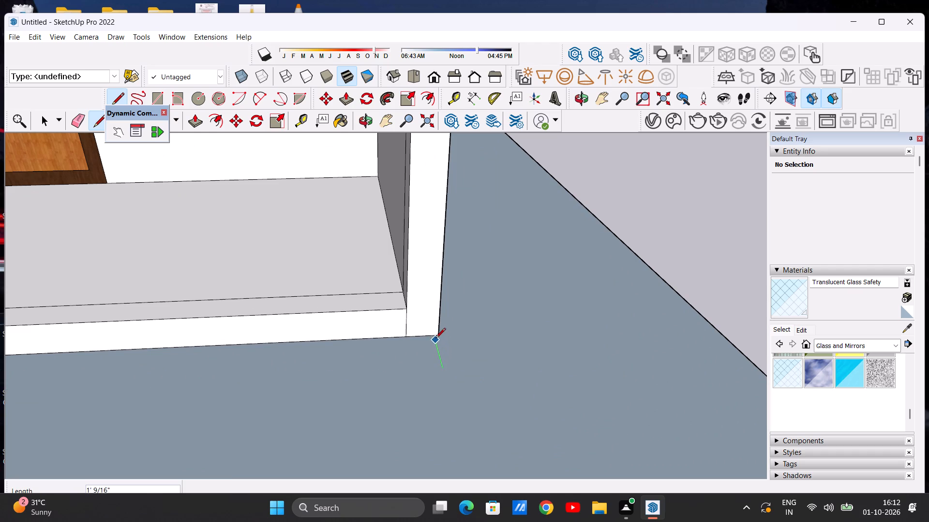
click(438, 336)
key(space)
Draw a 1' 2 3/4" line along the green axis from the porch side wall's outer bottom corner onto the ground in front.
scroll(460, 380, up, 6)
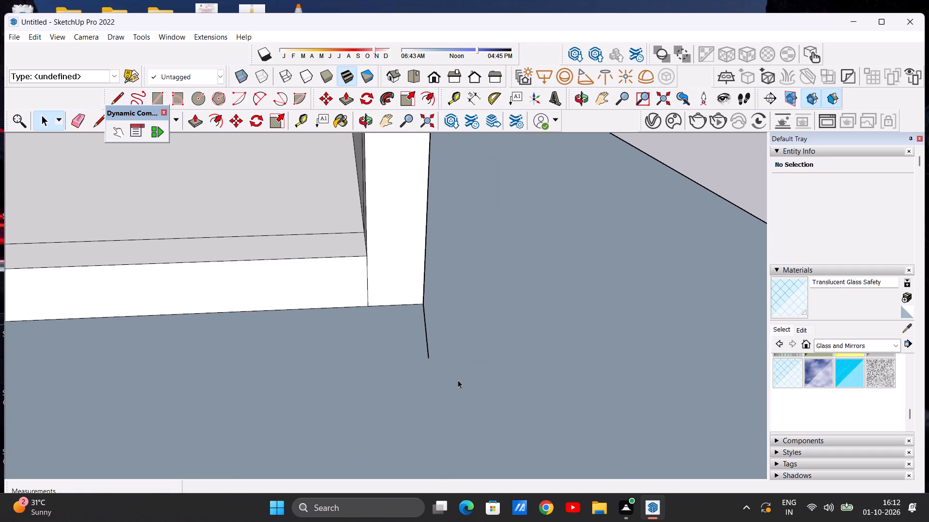
key(l)
scroll(422, 319, up, 6)
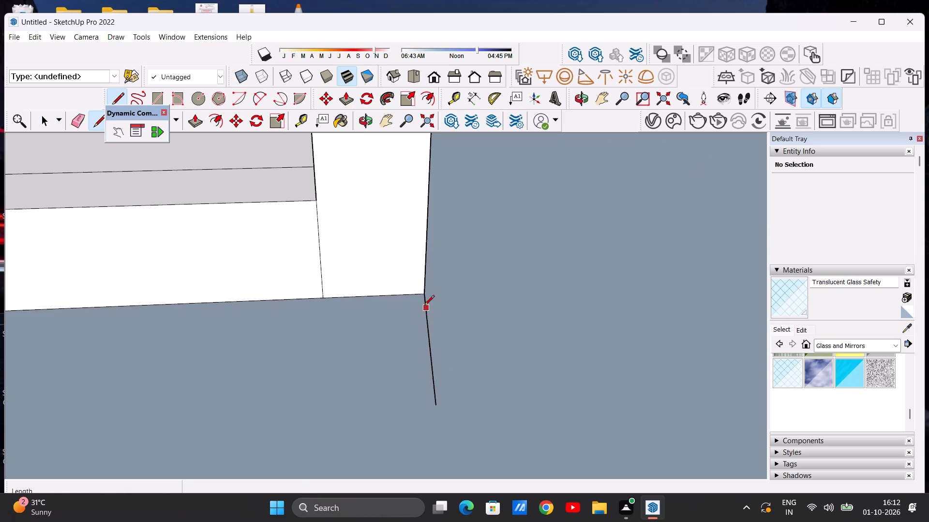
click(422, 295)
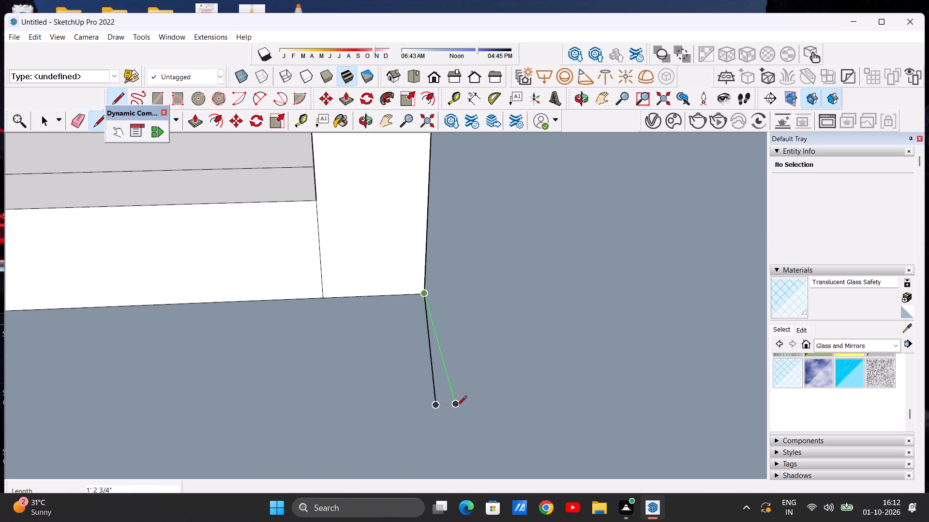
click(457, 407)
key(space)
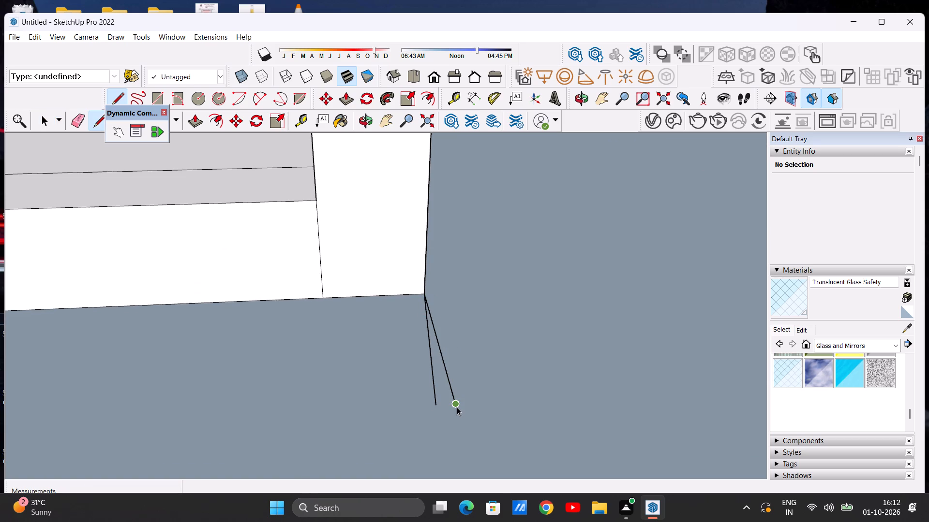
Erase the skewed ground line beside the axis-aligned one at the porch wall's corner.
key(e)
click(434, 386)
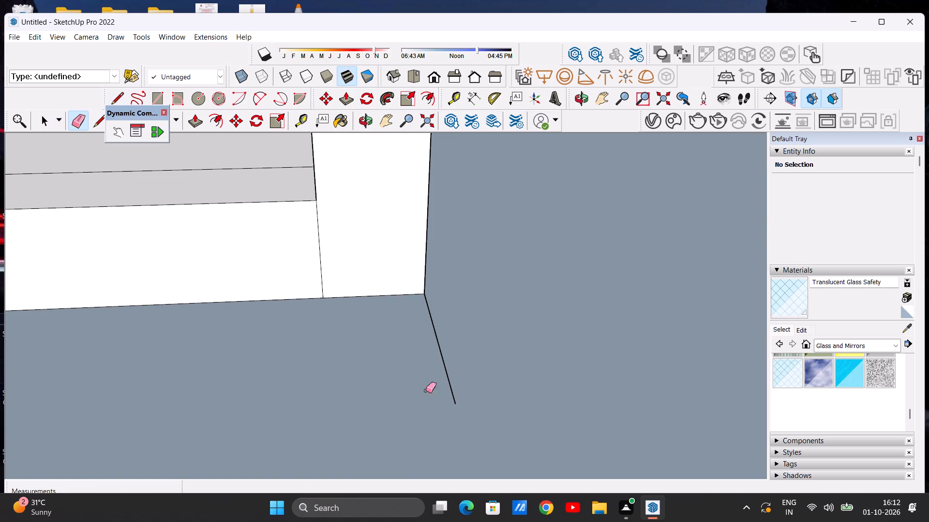
Draw the inner side and 9" front edge to close the small ground rectangle in front of the porch's side wall.
scroll(390, 384, down, 19)
scroll(394, 385, up, 5)
scroll(390, 377, down, 2)
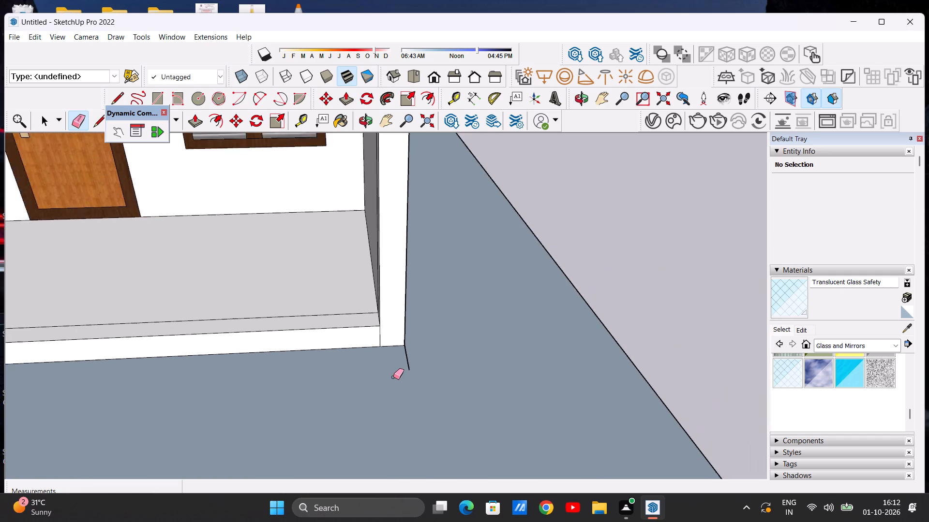
scroll(393, 377, down, 7)
key(space)
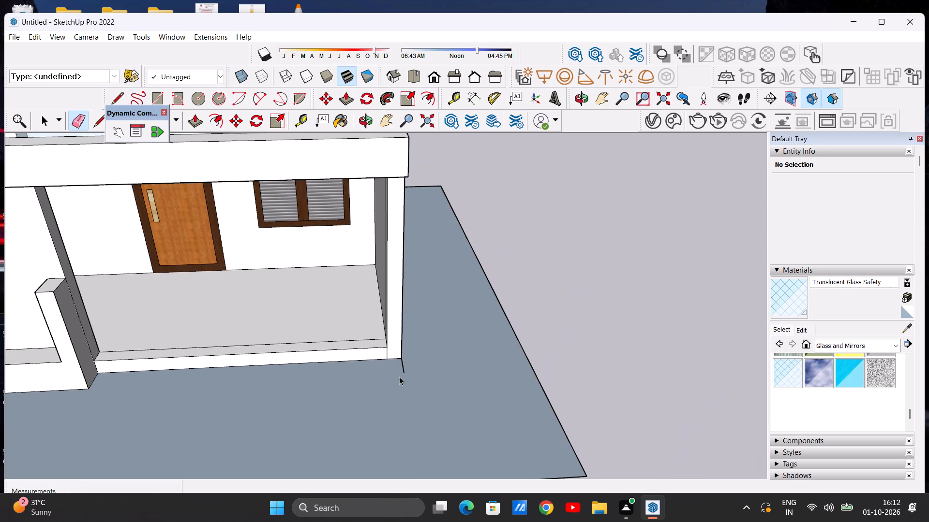
key(l)
scroll(385, 362, up, 14)
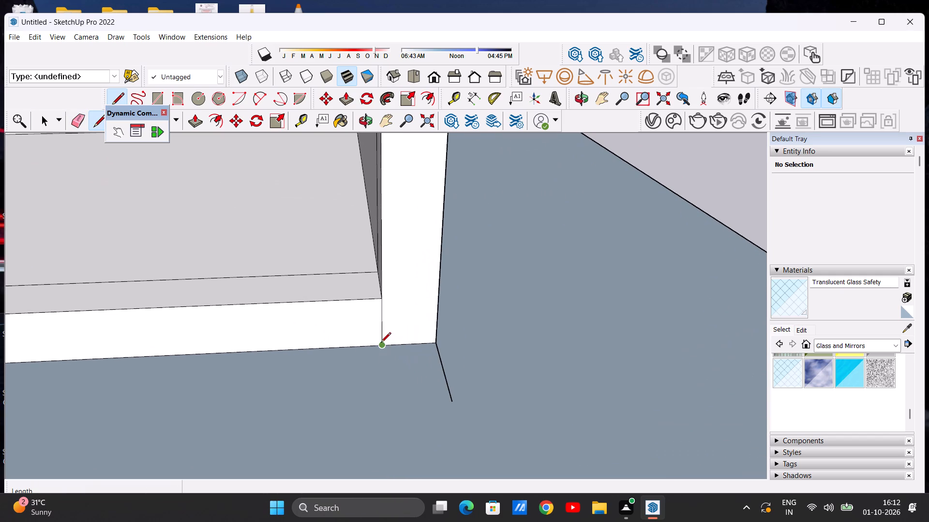
click(381, 343)
click(389, 408)
click(451, 403)
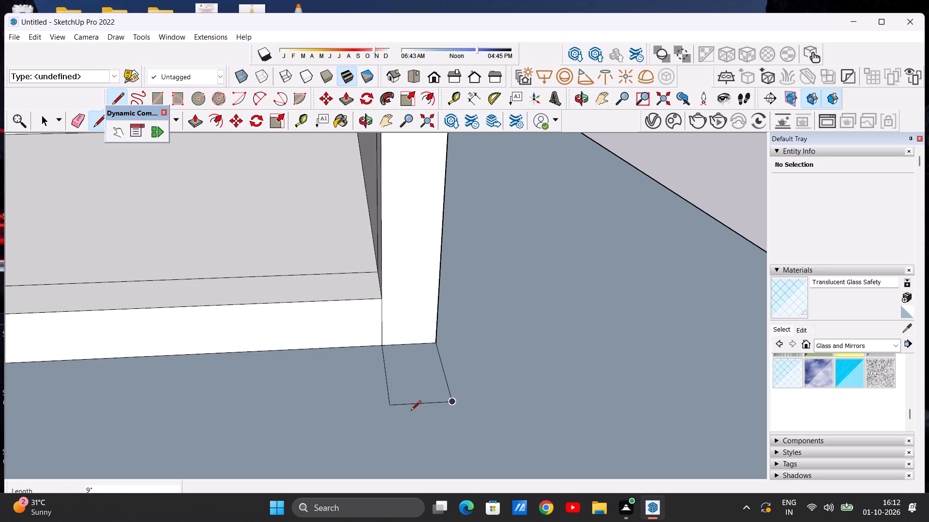
key(space)
Push/Pull the small ground rectangle up about 5' 4 3/4" into a second post, matching the height of the plinth-side post.
scroll(369, 384, down, 20)
scroll(369, 384, down, 2)
scroll(413, 356, up, 1)
middle_drag(412, 356, 278, 341)
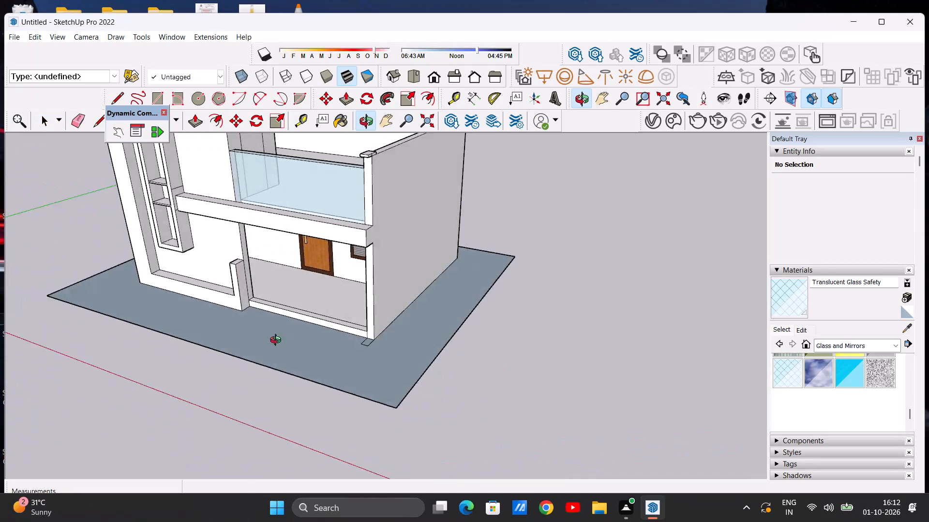
middle_drag(278, 341, 221, 341)
scroll(348, 338, up, 8)
middle_drag(385, 350, 273, 350)
scroll(305, 326, up, 5)
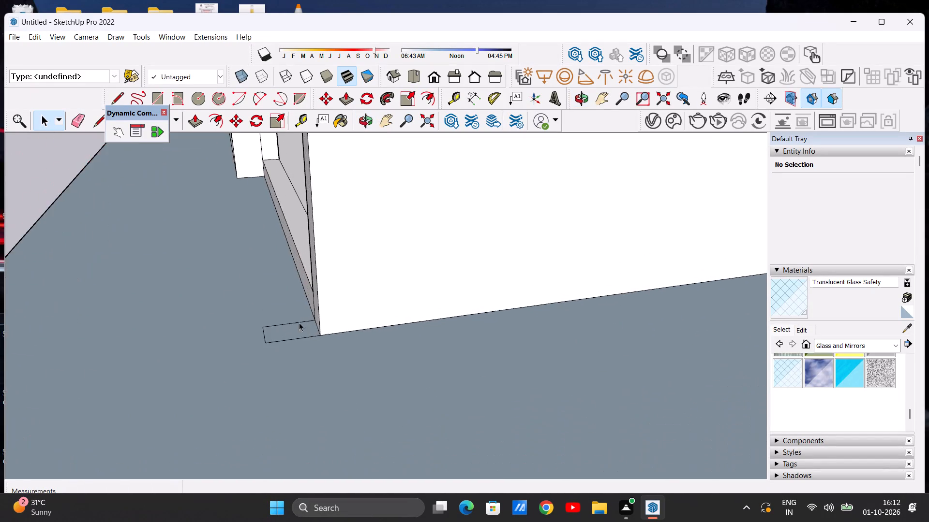
scroll(299, 322, up, 8)
scroll(299, 337, down, 15)
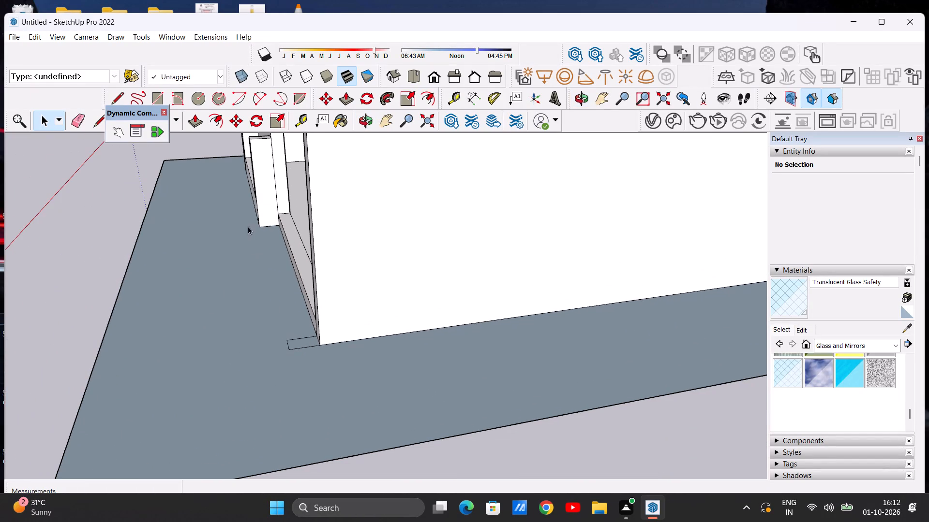
click(193, 124)
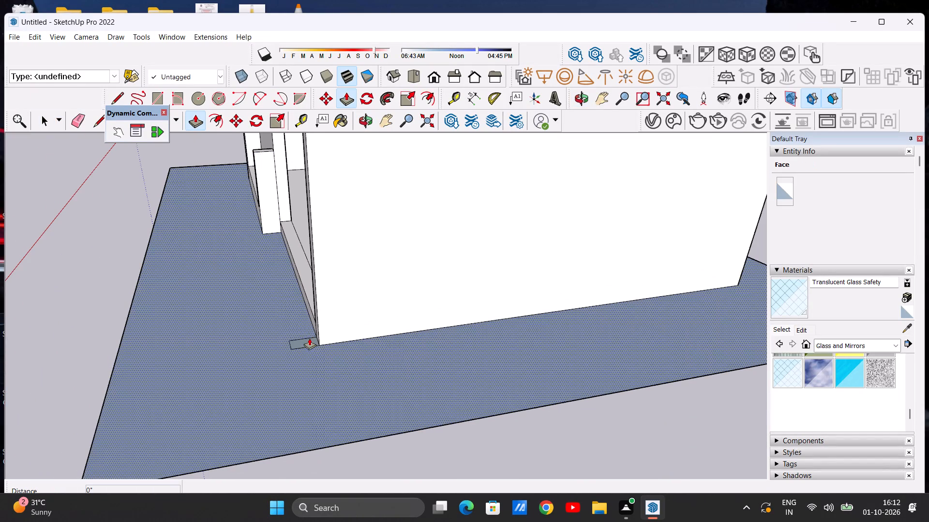
middle_drag(220, 328, 449, 322)
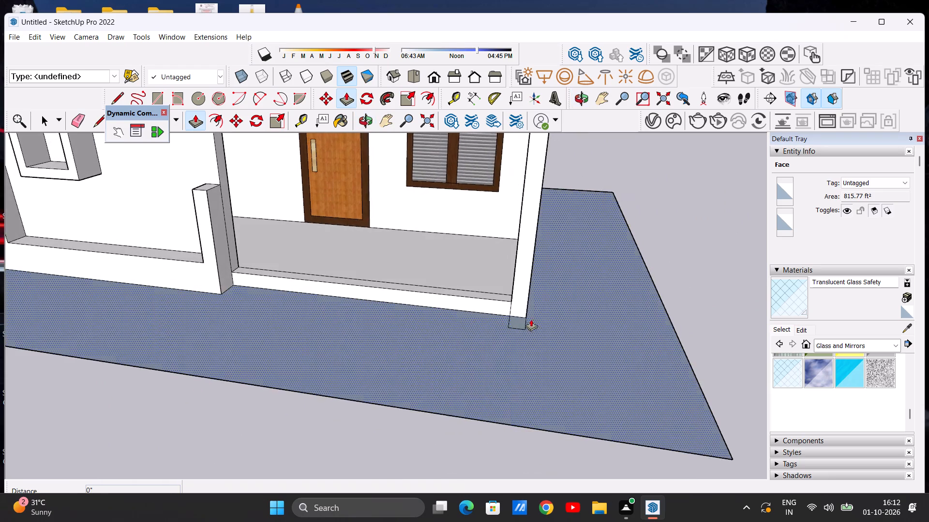
scroll(532, 319, up, 11)
click(505, 323)
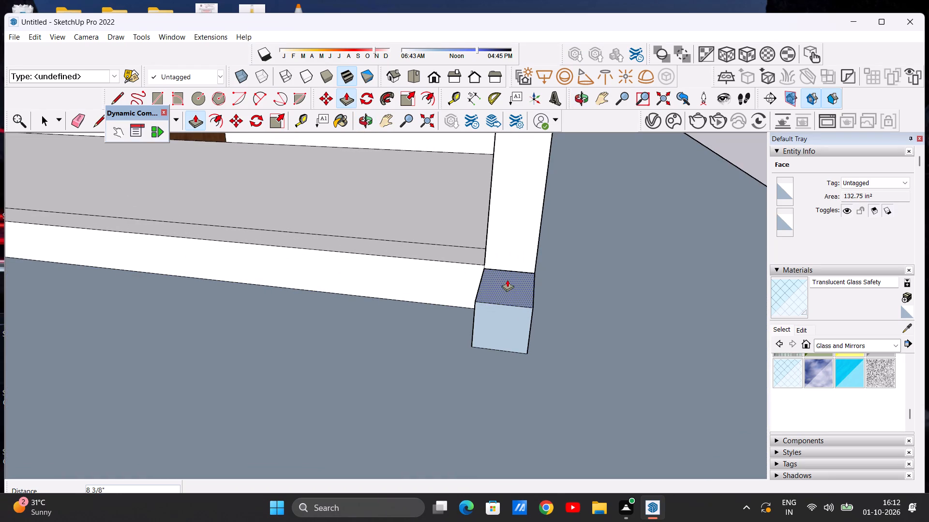
scroll(513, 217, down, 13)
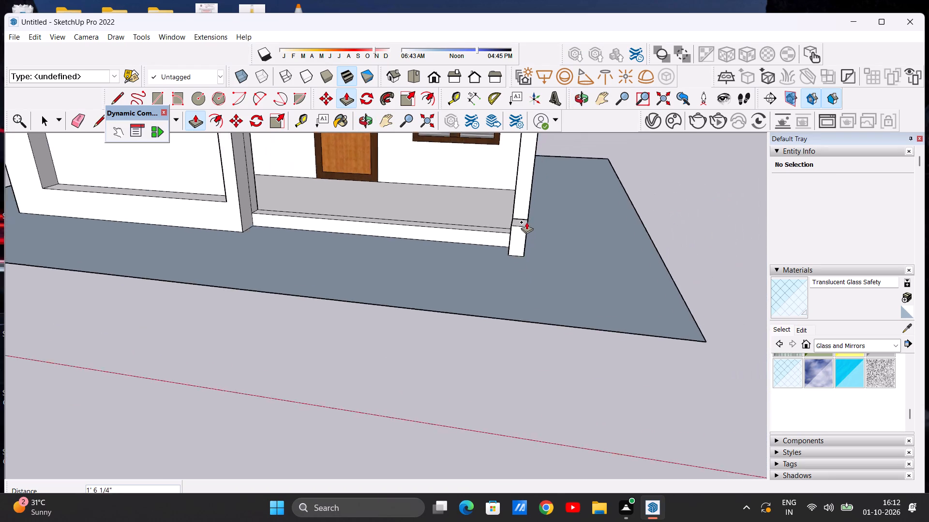
scroll(526, 222, down, 13)
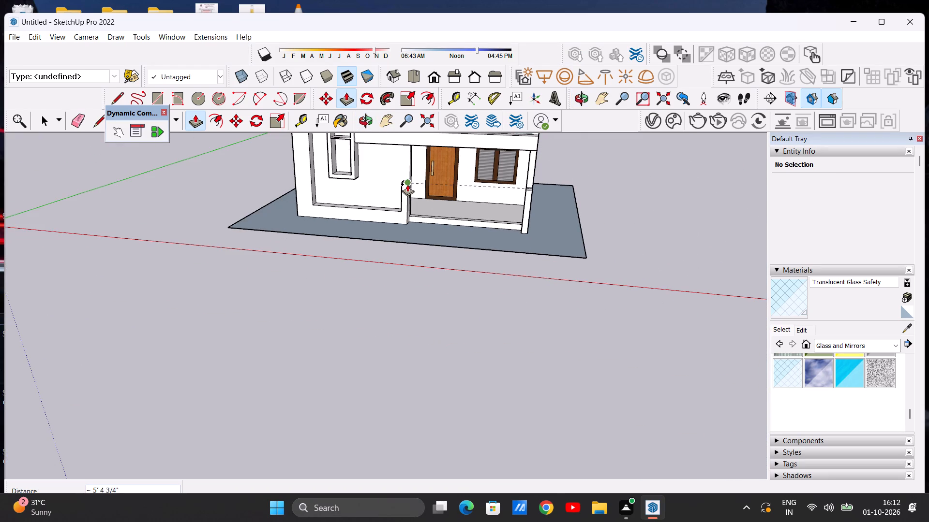
click(407, 184)
key(space)
Examine the two posts flanking the entrance porch, the porch floor and the front elevation from several angles.
middle_drag(517, 284, 508, 261)
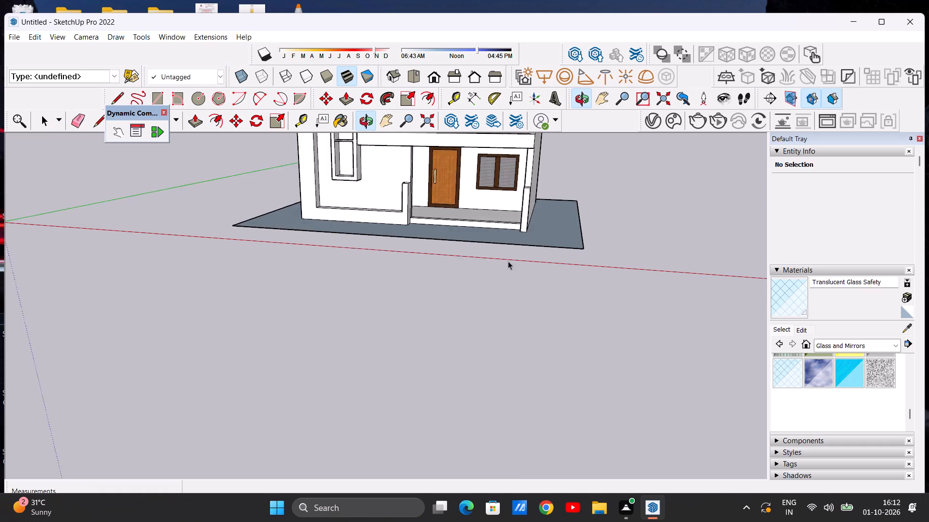
scroll(512, 274, down, 12)
scroll(444, 201, up, 8)
middle_drag(531, 279, 535, 235)
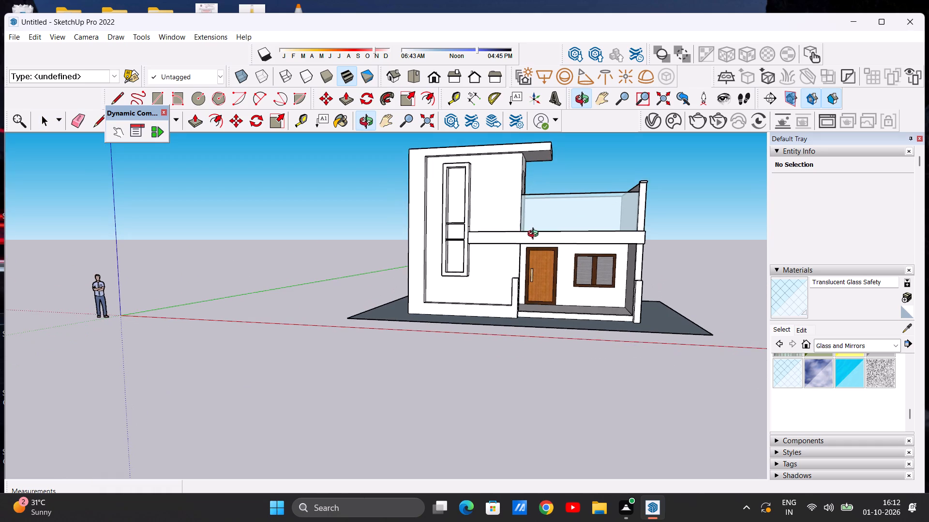
middle_drag(535, 235, 537, 236)
scroll(648, 265, up, 8)
scroll(634, 276, down, 1)
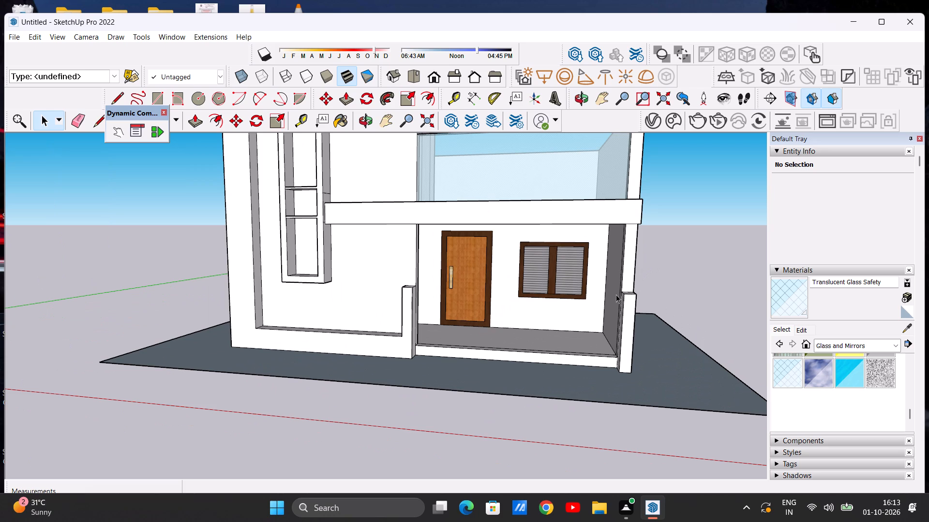
scroll(571, 303, down, 3)
middle_drag(493, 322, 449, 311)
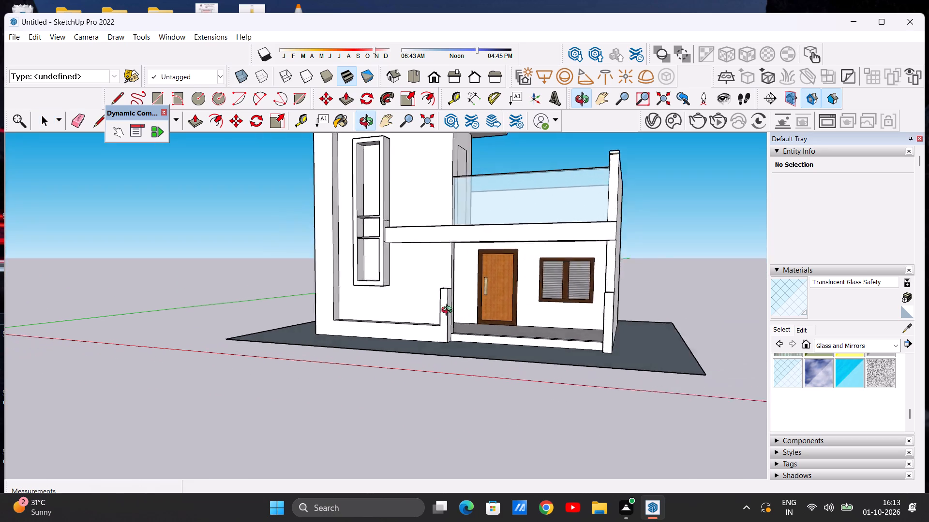
middle_drag(449, 311, 632, 336)
middle_drag(485, 347, 481, 347)
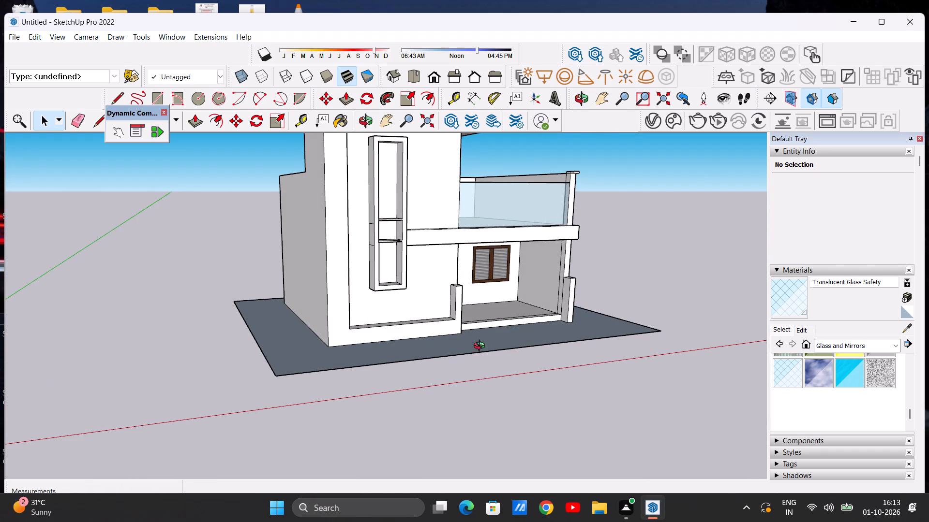
middle_drag(481, 347, 480, 347)
middle_drag(556, 322, 426, 317)
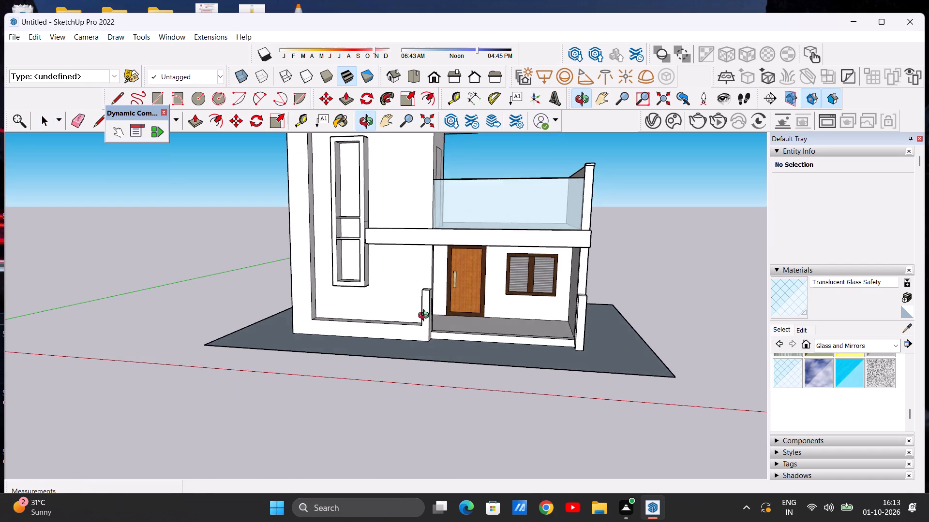
middle_drag(426, 317, 426, 316)
scroll(506, 329, up, 9)
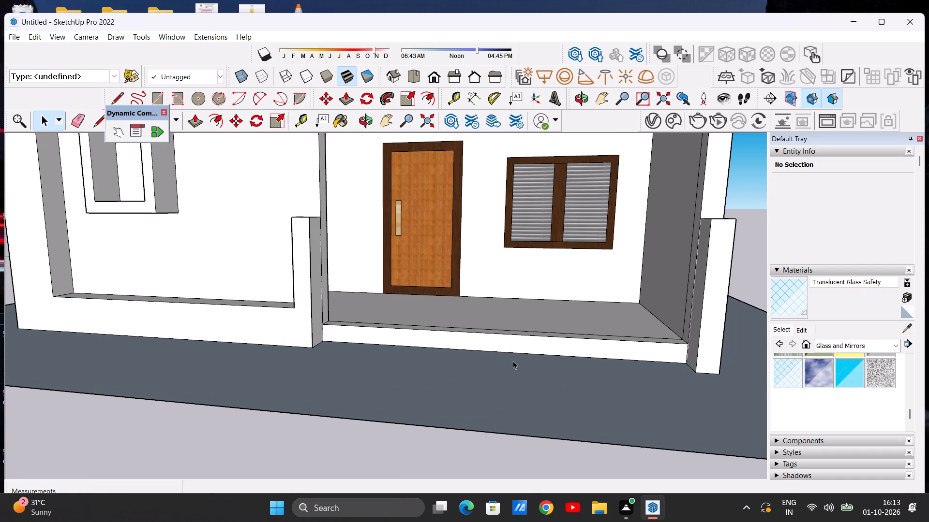
middle_drag(513, 361, 526, 415)
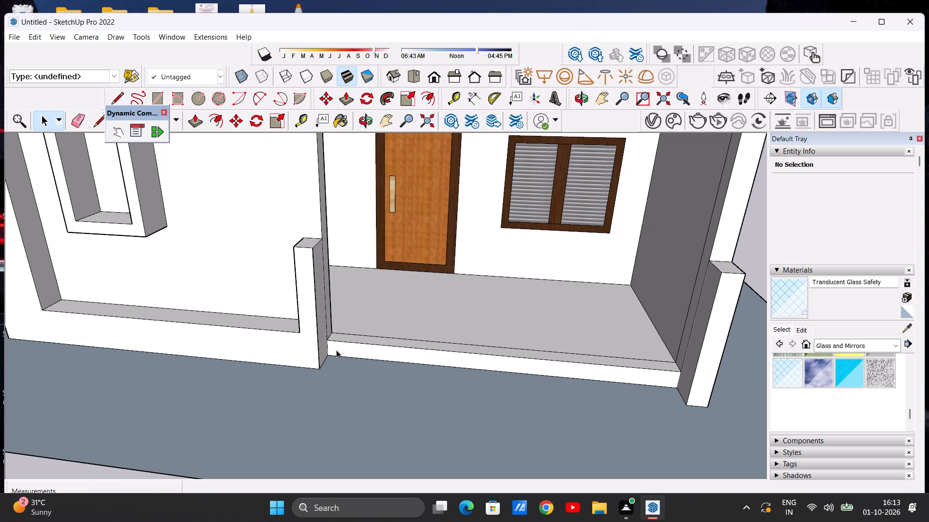
scroll(334, 336, down, 5)
middle_drag(362, 355, 365, 341)
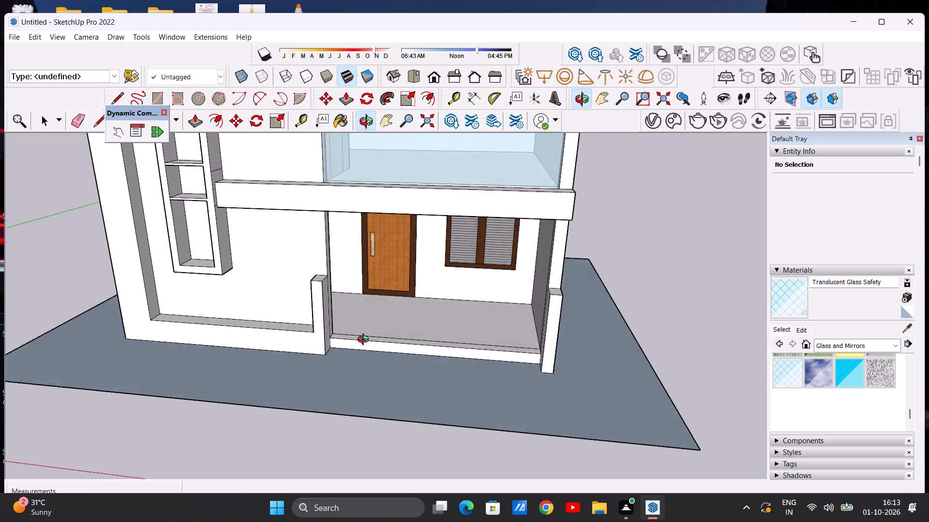
middle_drag(365, 341, 411, 407)
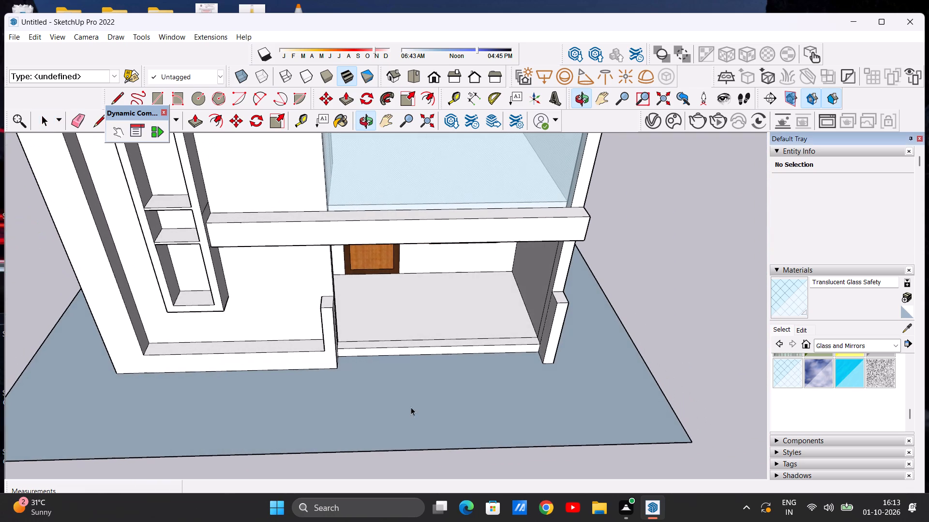
middle_drag(480, 397, 468, 378)
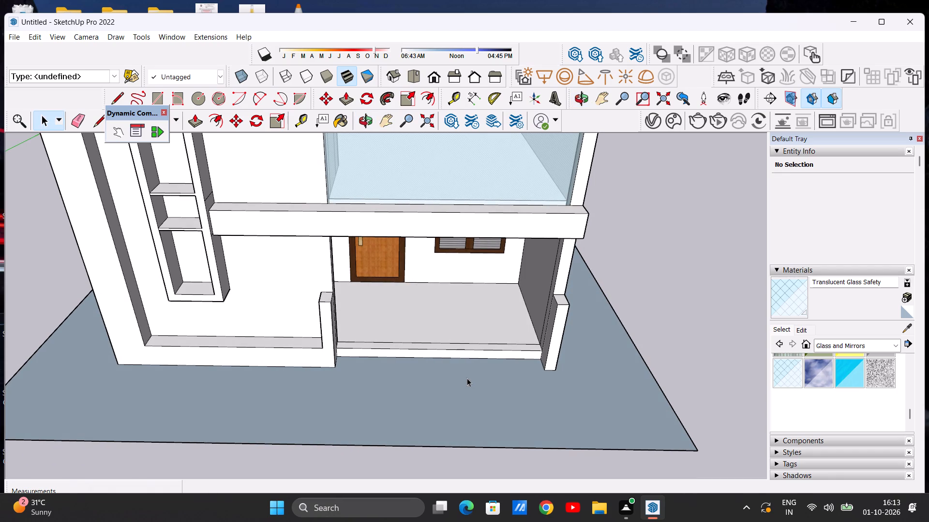
Draw a ground line between the front inner base corners of the two entrance posts, closing the strip before the porch step.
scroll(437, 363, down, 3)
middle_drag(454, 366, 354, 299)
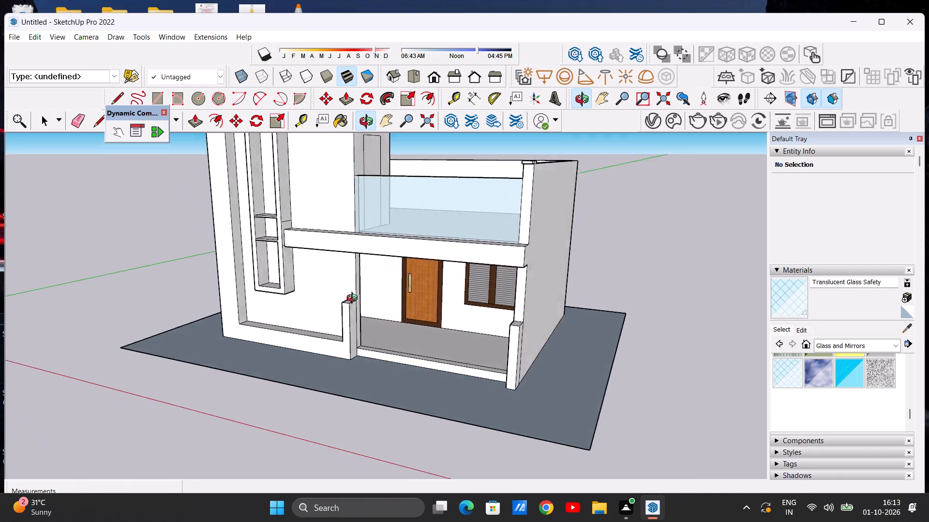
middle_drag(354, 299, 489, 288)
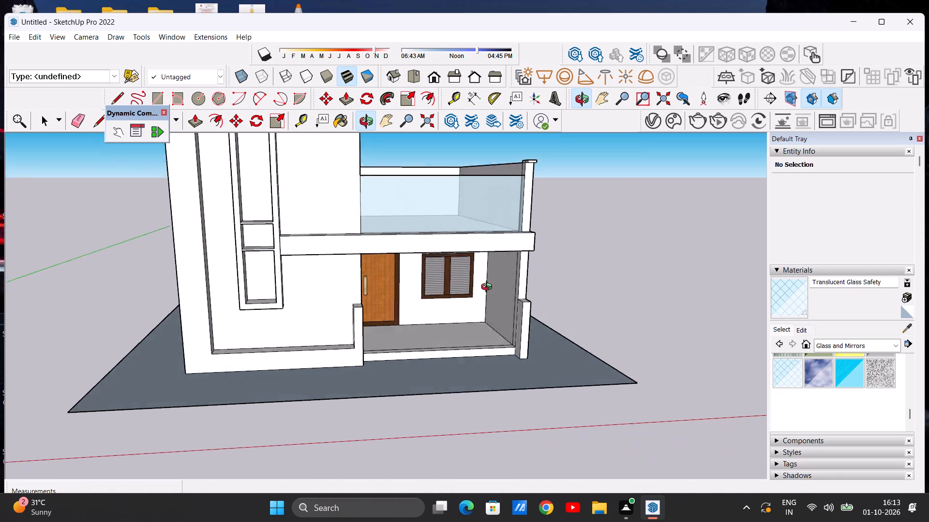
middle_drag(489, 288, 446, 373)
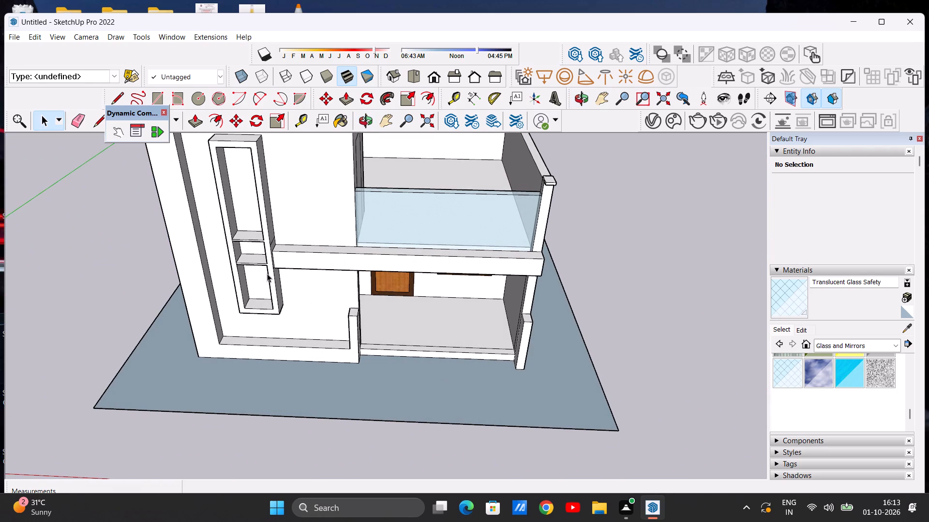
click(114, 97)
scroll(437, 370, up, 5)
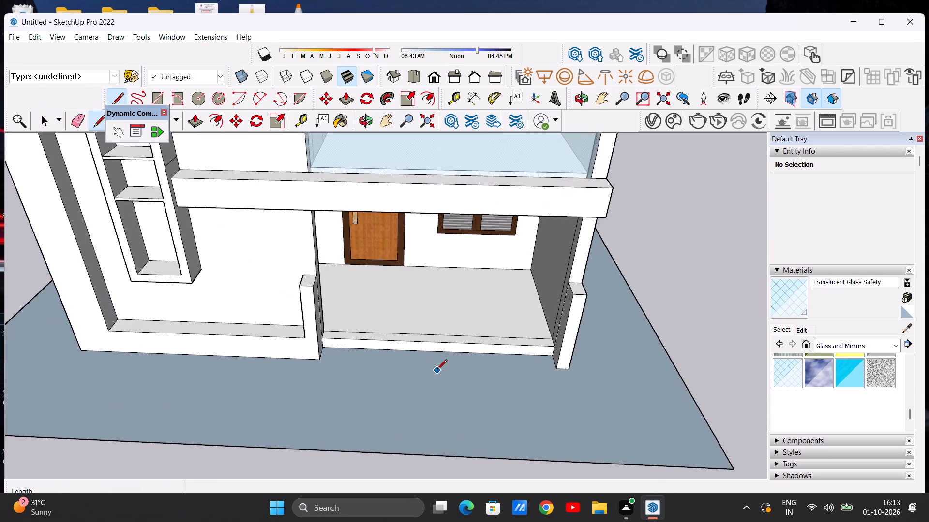
click(307, 359)
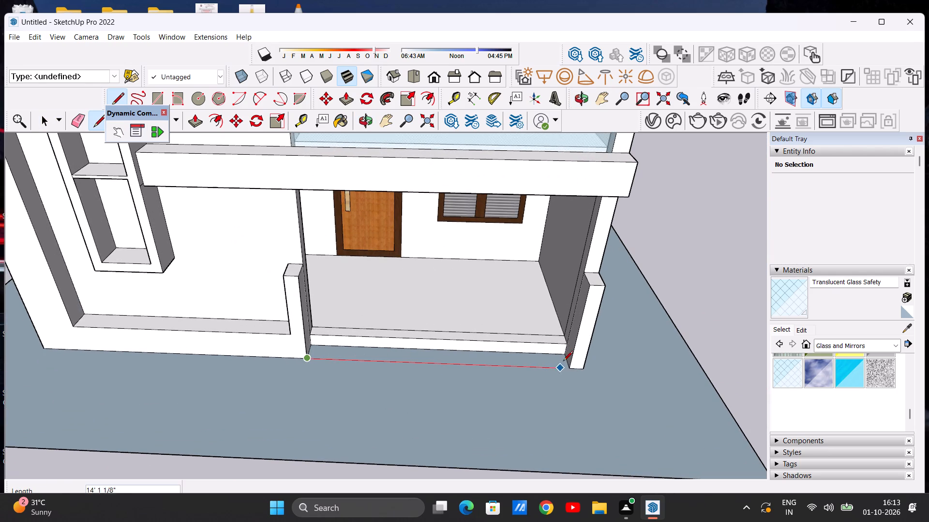
click(569, 366)
key(space)
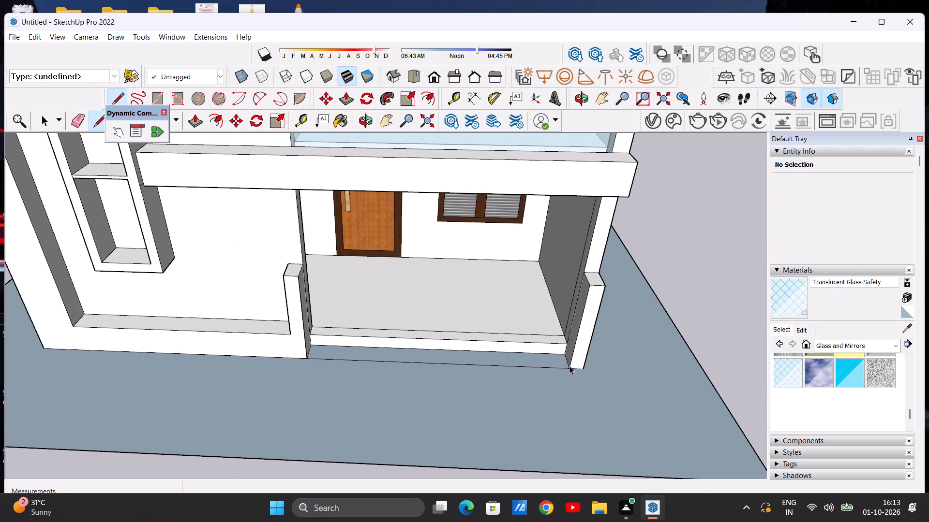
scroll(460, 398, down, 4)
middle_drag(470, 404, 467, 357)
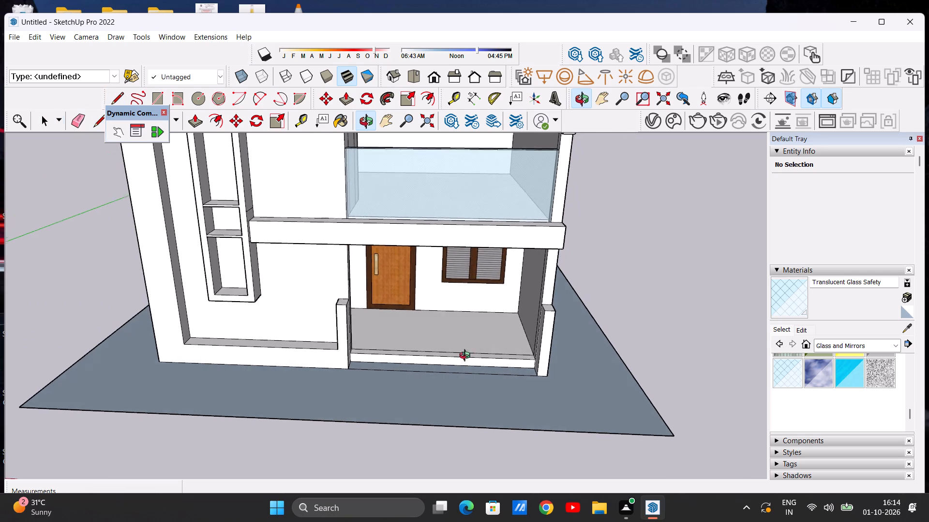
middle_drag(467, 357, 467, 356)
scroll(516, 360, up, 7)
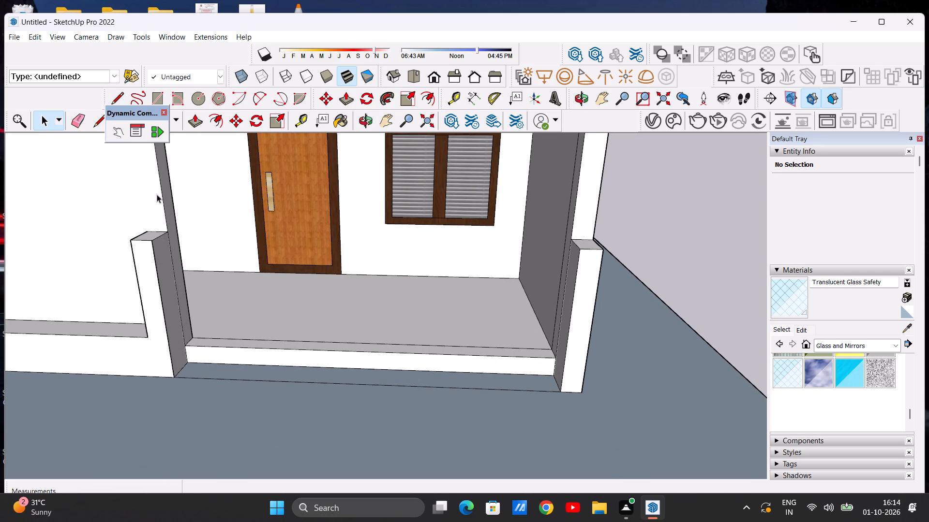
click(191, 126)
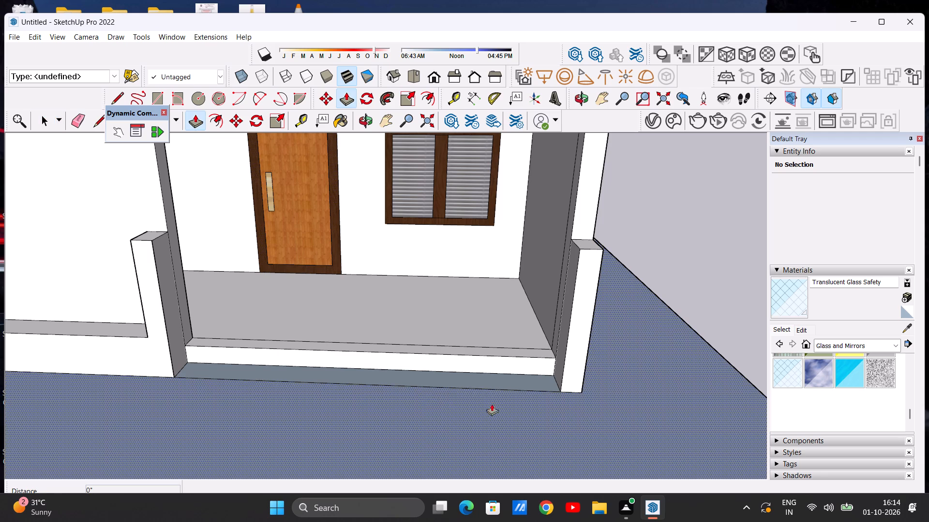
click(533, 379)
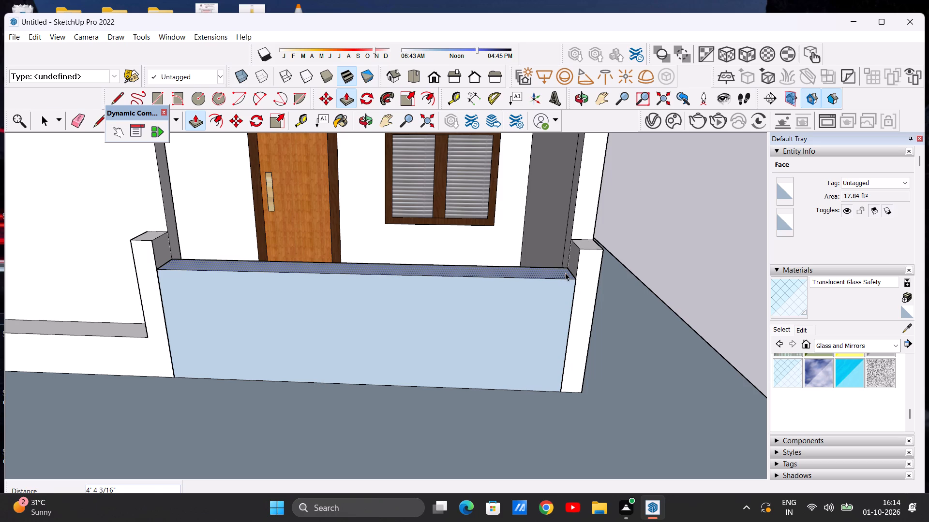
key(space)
Examine the ground strip between the two posts, the porch's front edge and the floor from above and from the front.
scroll(398, 379, down, 5)
middle_drag(391, 388, 386, 405)
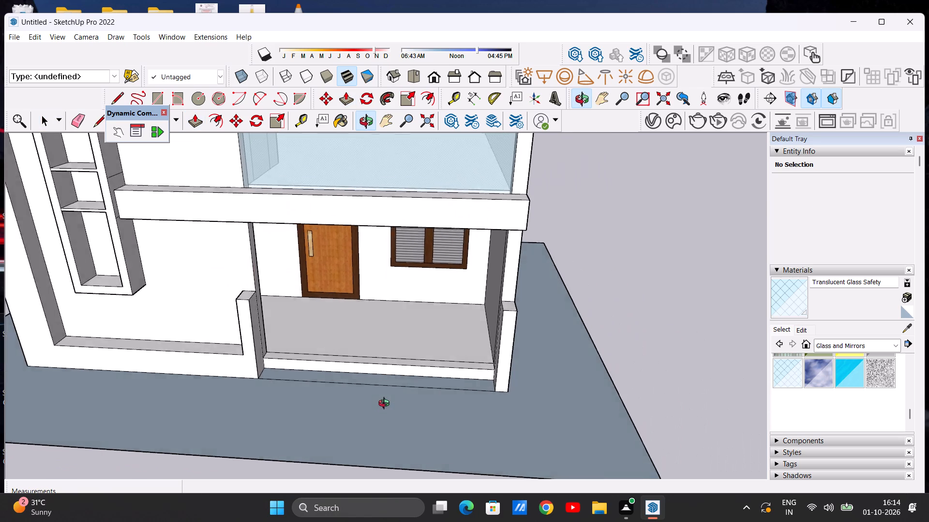
middle_drag(386, 405, 389, 446)
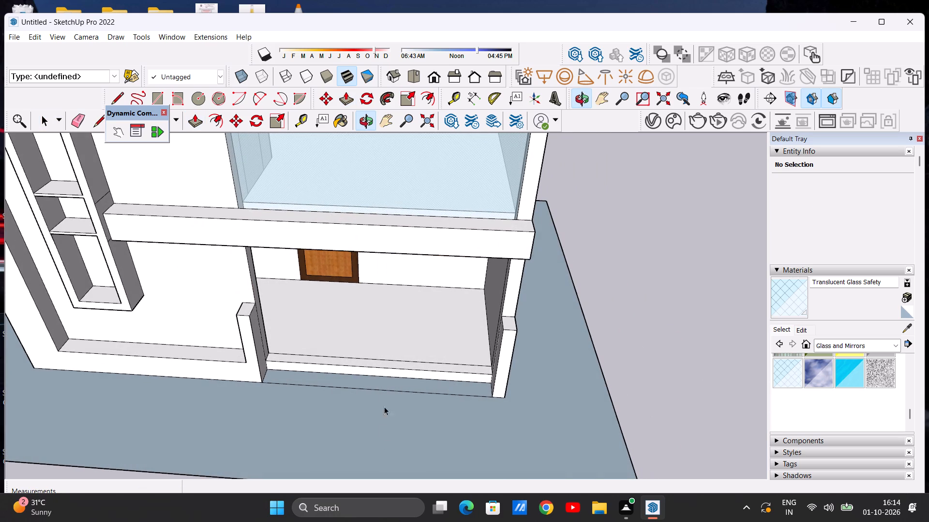
scroll(365, 372, up, 5)
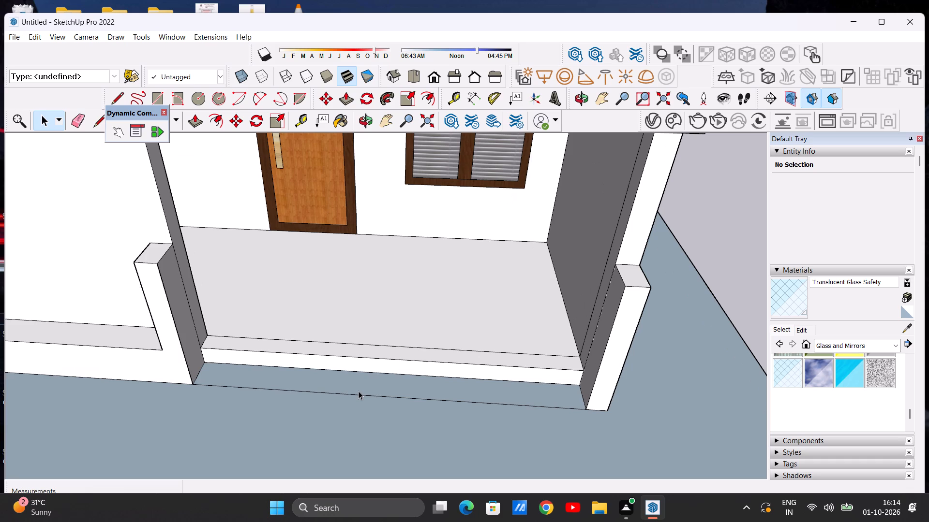
scroll(359, 391, down, 2)
key(space)
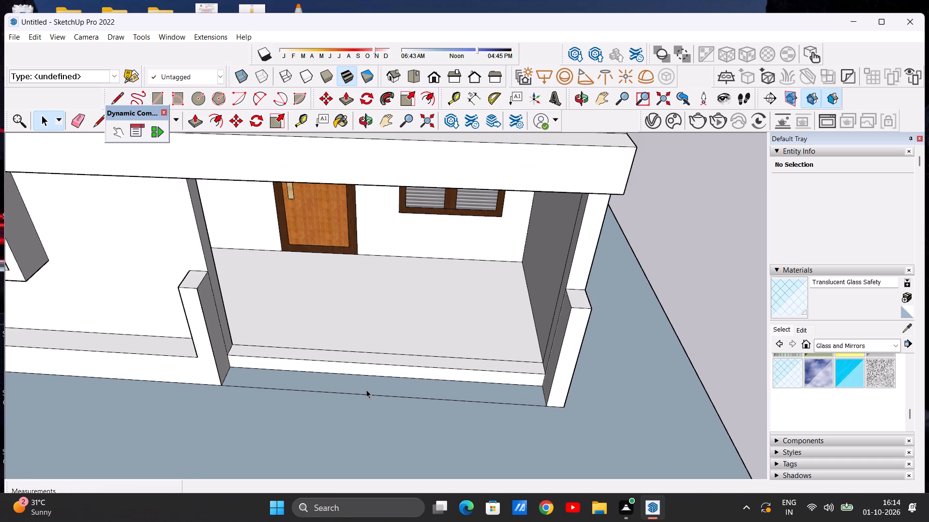
middle_drag(348, 388, 345, 443)
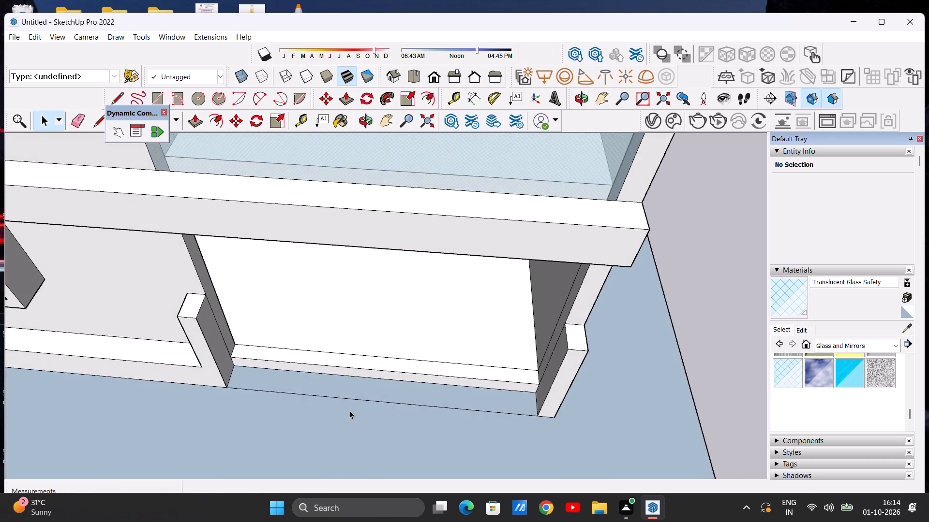
scroll(296, 359, up, 5)
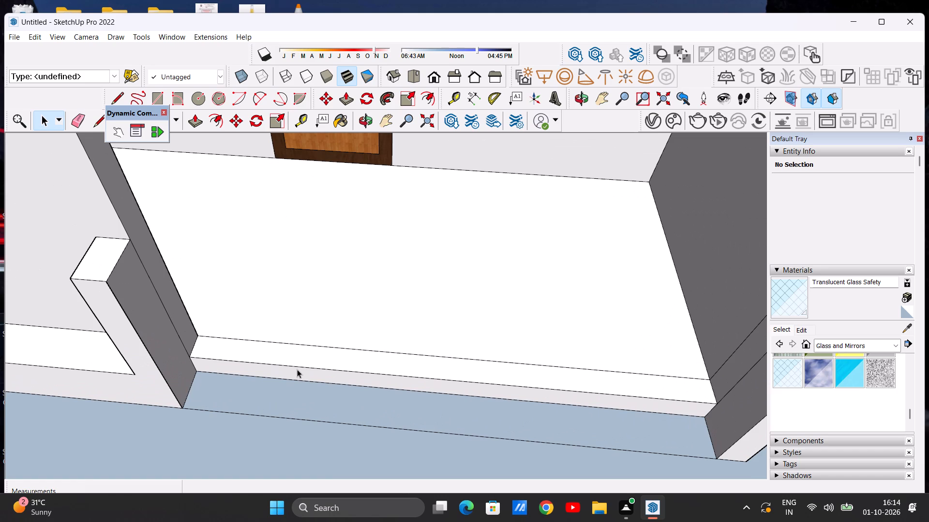
scroll(297, 369, down, 7)
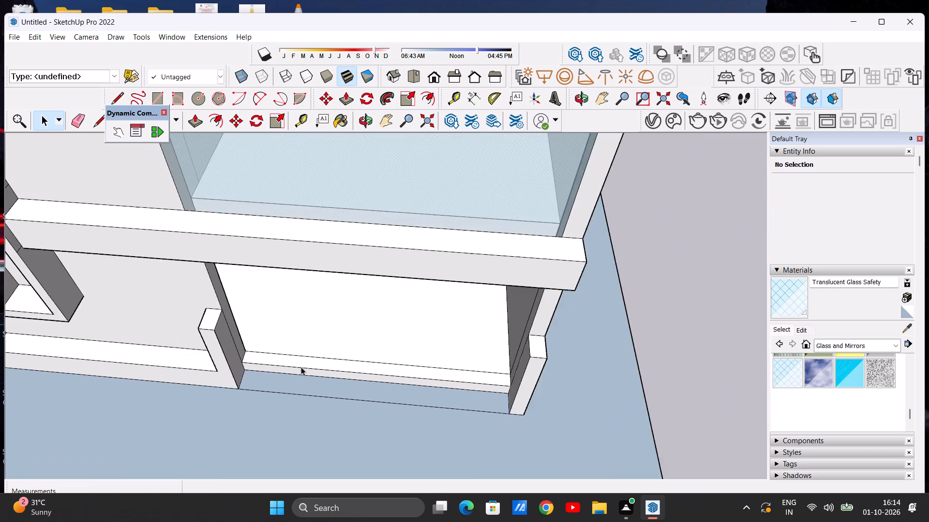
scroll(301, 367, down, 5)
scroll(354, 394, up, 4)
middle_drag(348, 398, 377, 380)
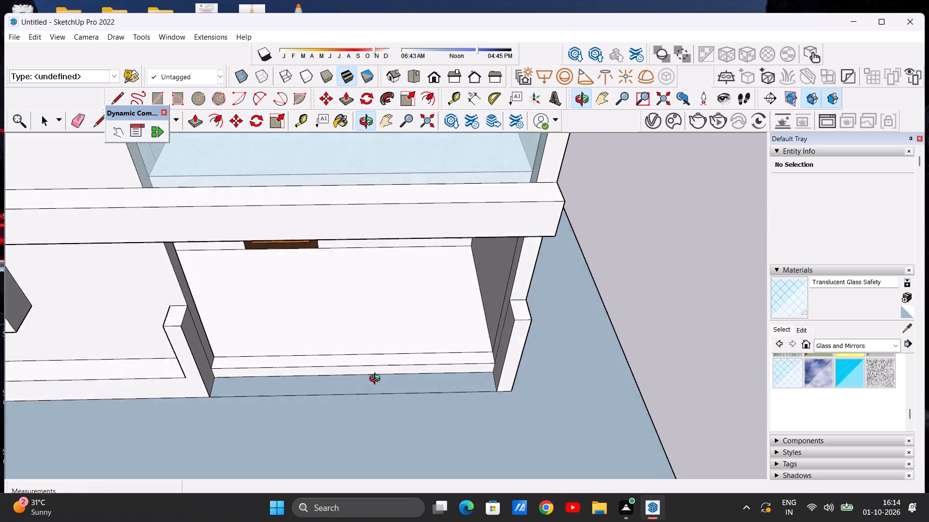
middle_drag(377, 380, 376, 394)
middle_drag(368, 398, 355, 420)
scroll(345, 400, up, 3)
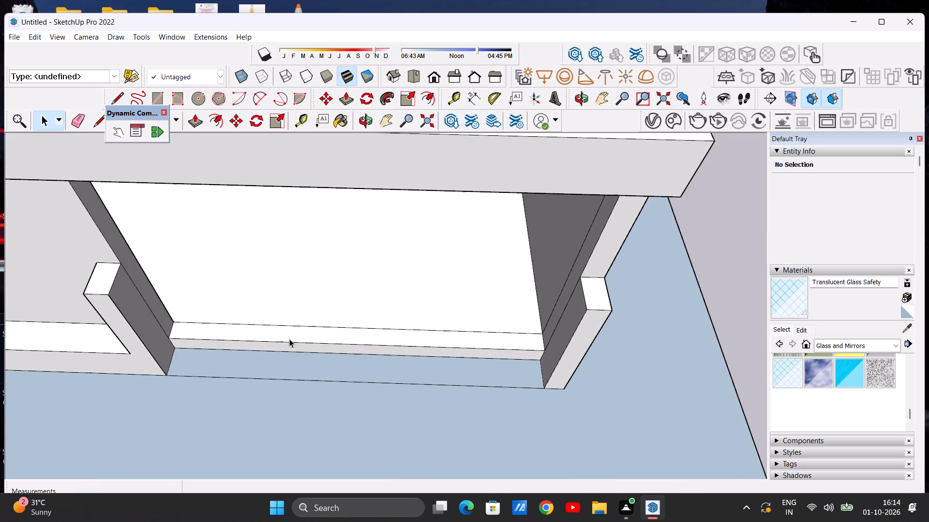
scroll(297, 333, down, 4)
middle_drag(323, 365, 319, 323)
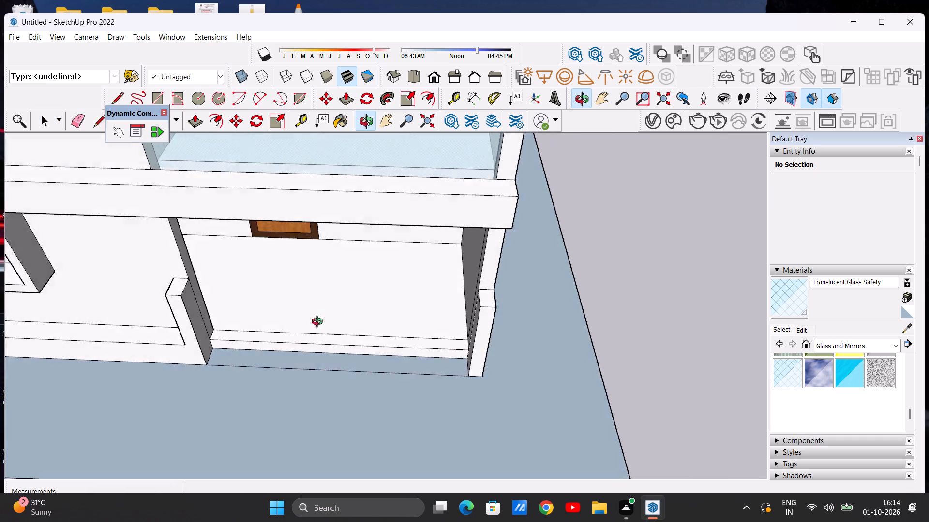
middle_drag(319, 323, 339, 222)
middle_click(339, 222)
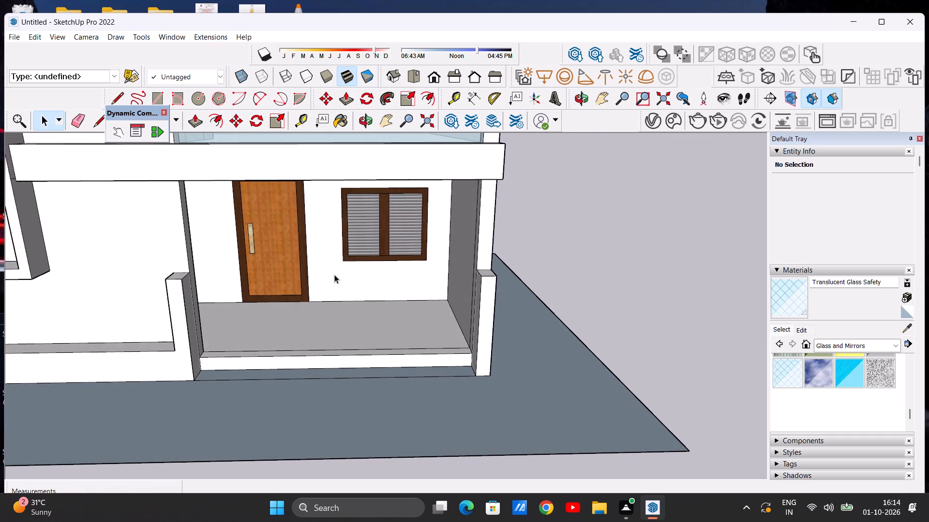
scroll(370, 359, up, 3)
middle_drag(351, 368, 346, 393)
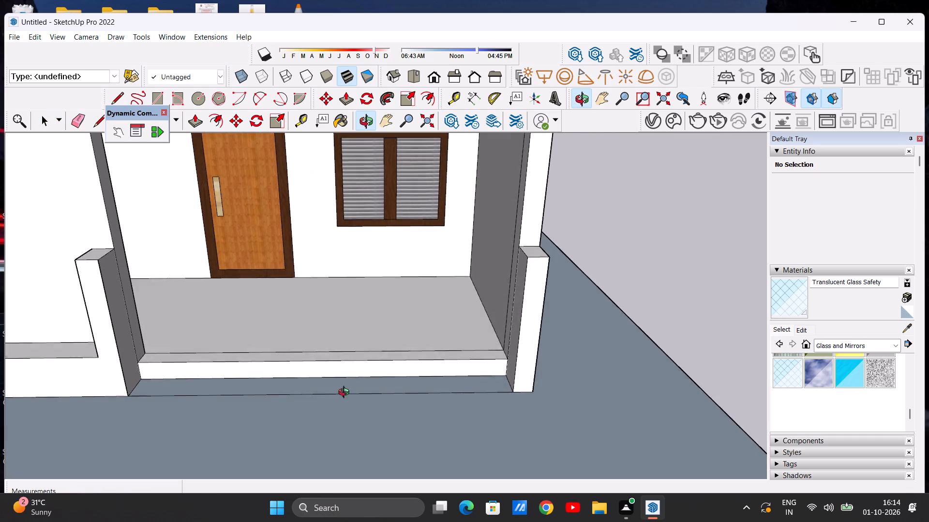
middle_drag(346, 393, 344, 438)
scroll(513, 319, up, 2)
Draw a 9" line from the second post's top inner corner across the front strip of the porch's side wall.
middle_drag(467, 330, 532, 270)
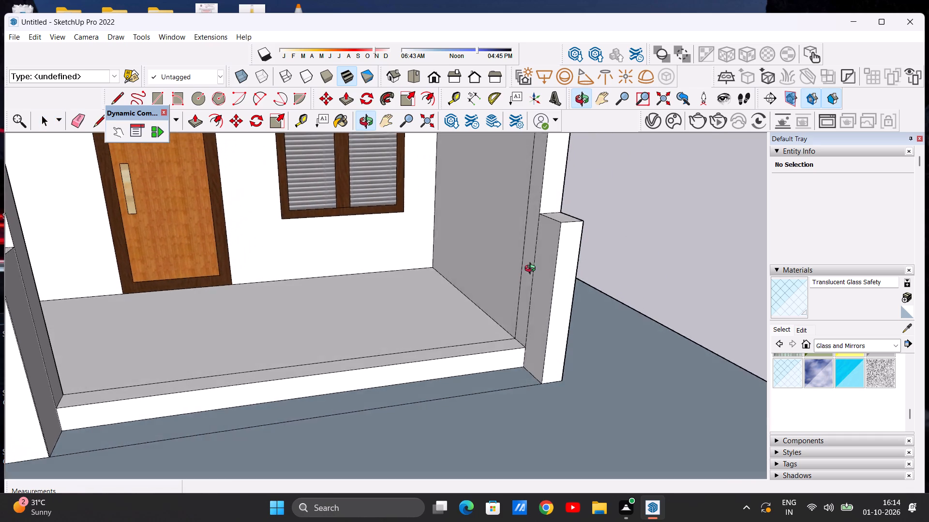
middle_drag(532, 270, 551, 276)
scroll(550, 229, up, 6)
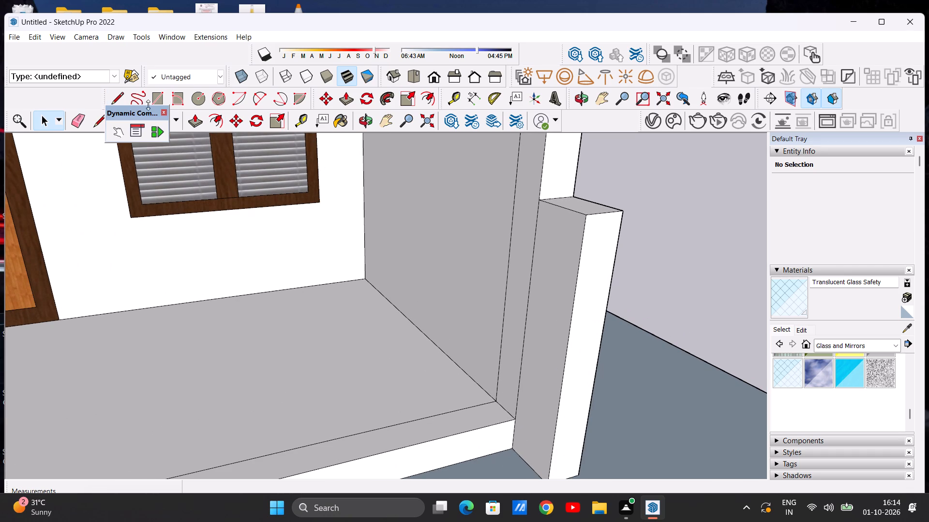
click(121, 98)
scroll(541, 206, up, 11)
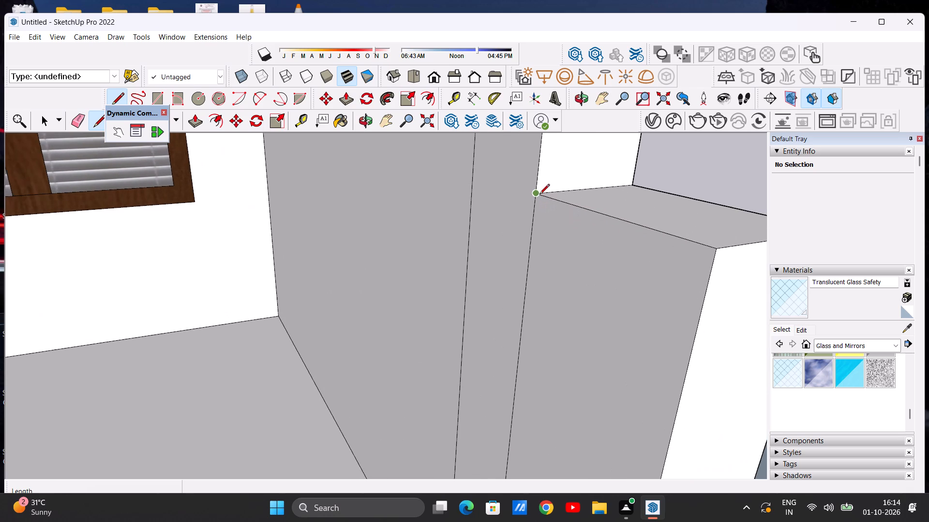
click(537, 193)
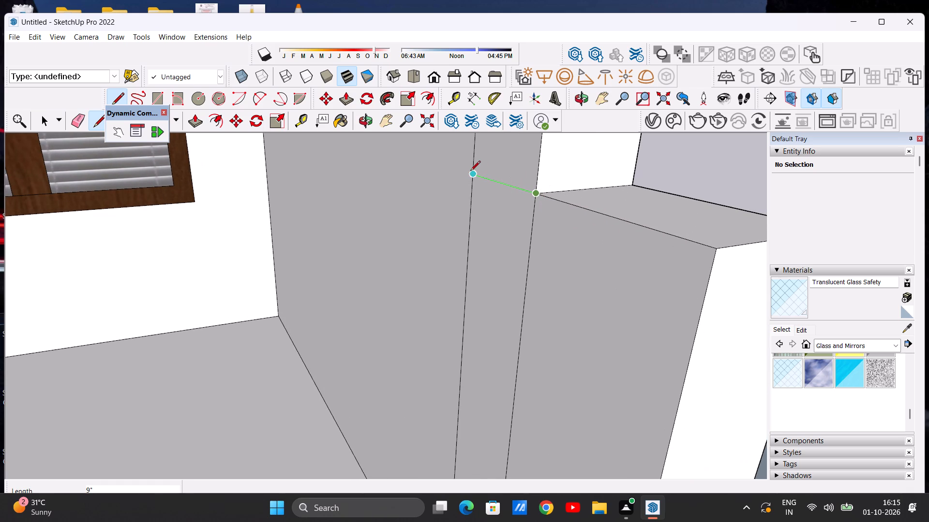
click(473, 173)
Draw a matching 9" line from the plinth-side post's top inner corner across the adjoining wall strip.
scroll(515, 215, down, 20)
scroll(515, 215, down, 1)
scroll(383, 247, down, 6)
middle_drag(404, 245, 181, 236)
scroll(316, 228, up, 14)
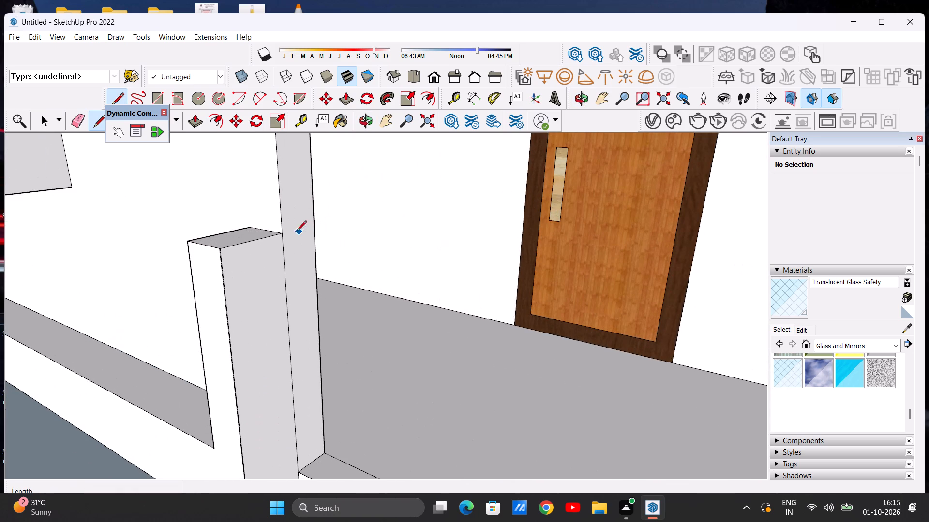
click(282, 232)
click(316, 222)
key(space)
Draw two parallel 9" lines across the porch floor's front border strip, marking off a small section near its middle.
scroll(309, 278, down, 5)
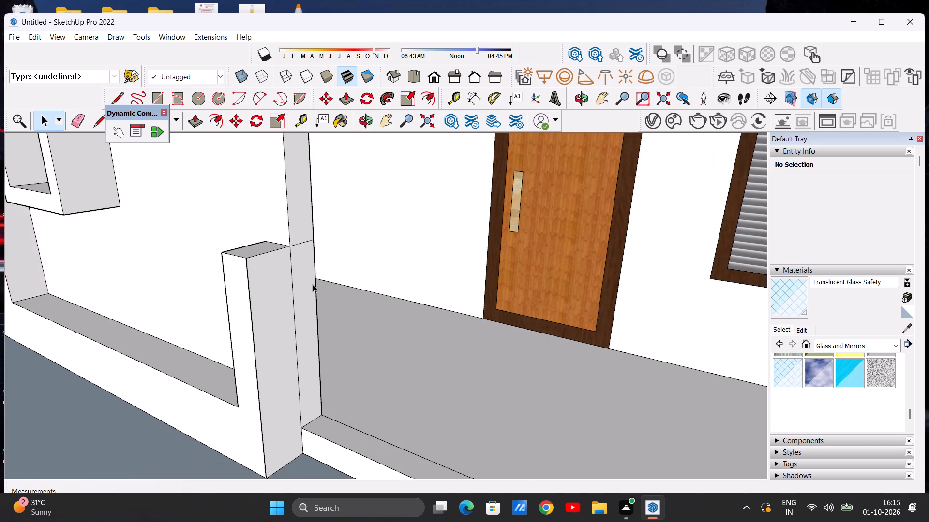
scroll(313, 284, down, 7)
middle_drag(307, 340, 423, 399)
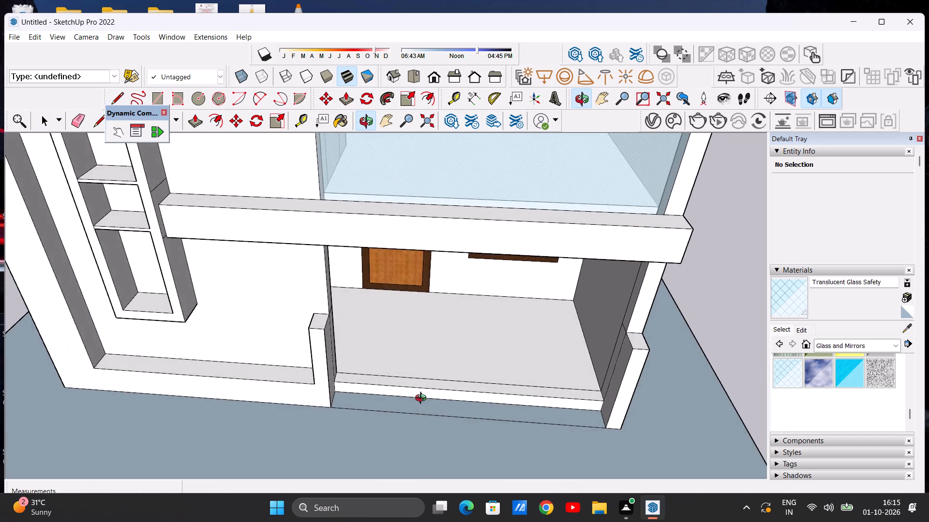
middle_drag(423, 399, 427, 405)
scroll(458, 402, up, 2)
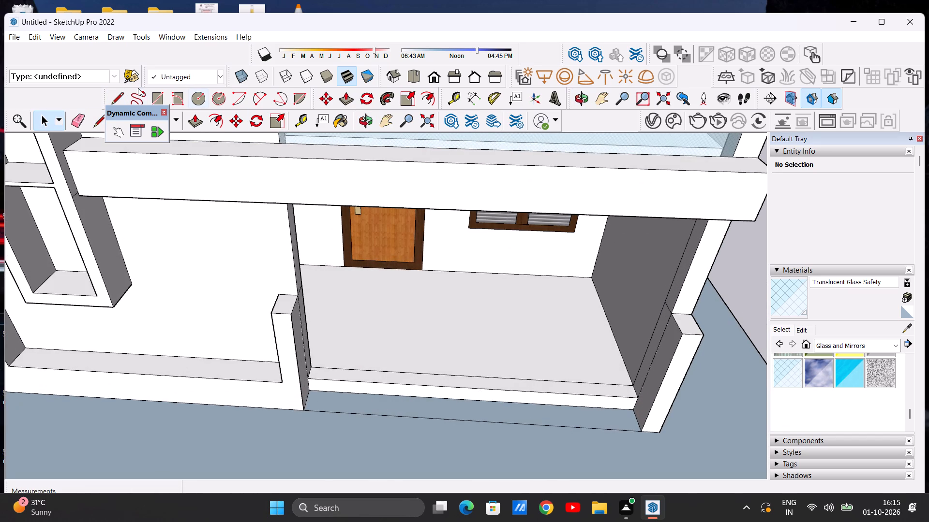
click(109, 94)
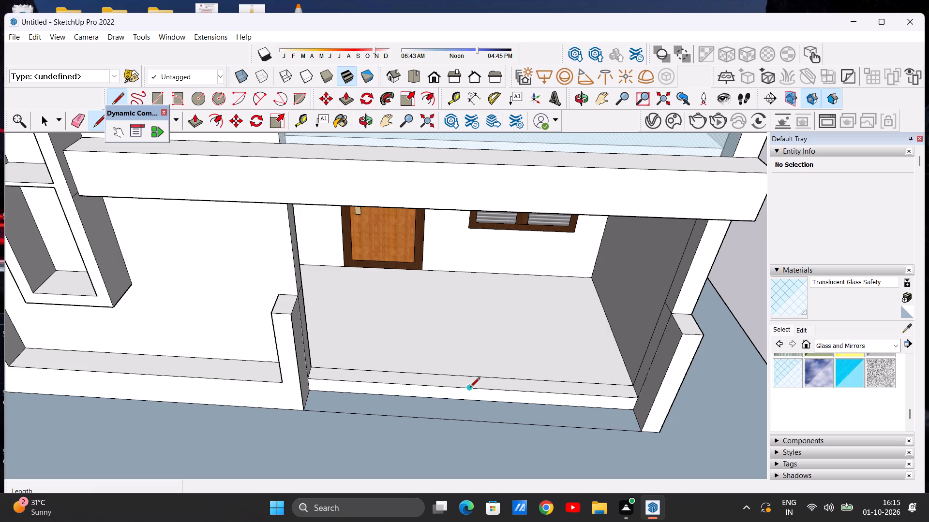
click(449, 386)
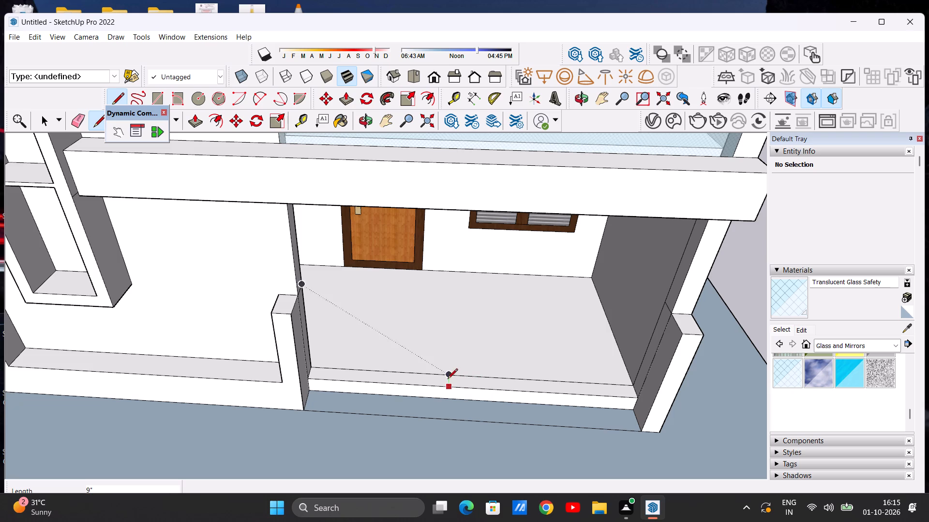
click(447, 376)
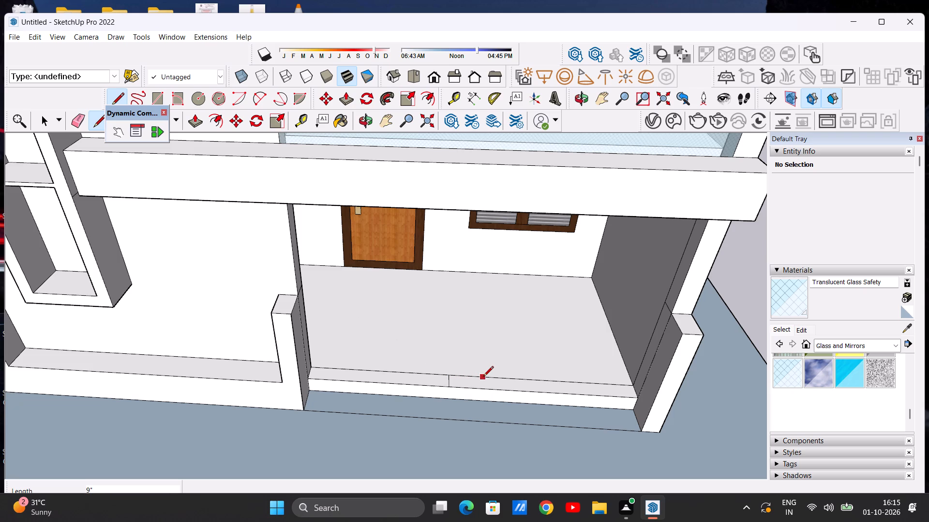
click(483, 377)
click(483, 389)
Undo the second dividing line across the porch's front border strip and redraw it slightly farther from the first.
key(space)
scroll(539, 388, up, 3)
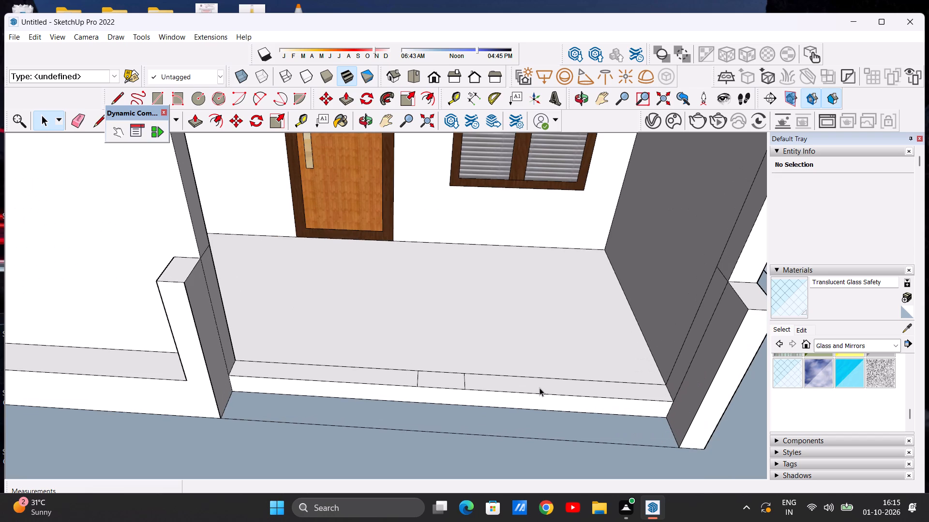
key(ctrl+z)
key(l)
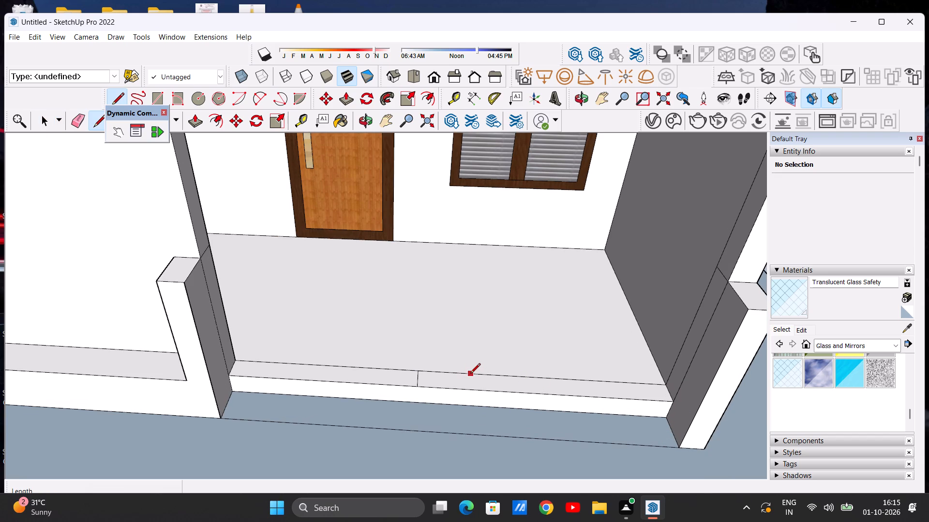
click(469, 373)
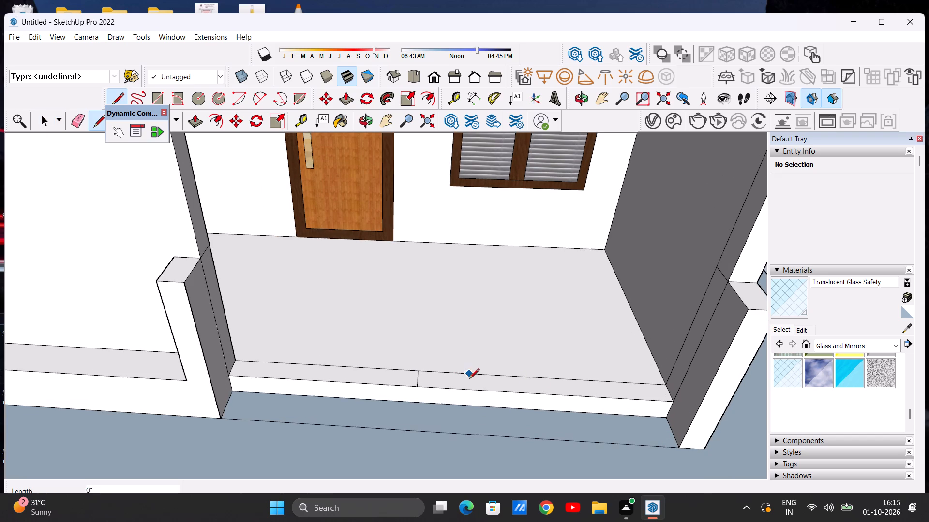
click(469, 390)
key(space)
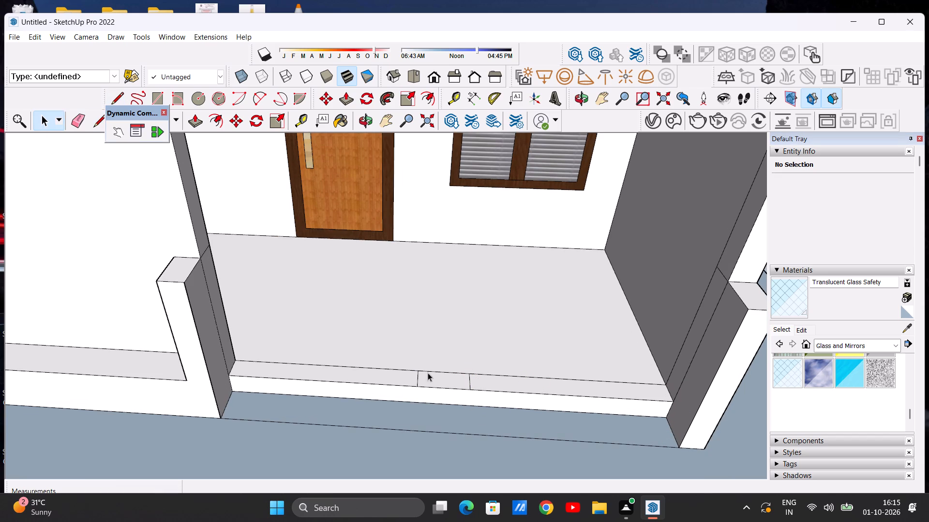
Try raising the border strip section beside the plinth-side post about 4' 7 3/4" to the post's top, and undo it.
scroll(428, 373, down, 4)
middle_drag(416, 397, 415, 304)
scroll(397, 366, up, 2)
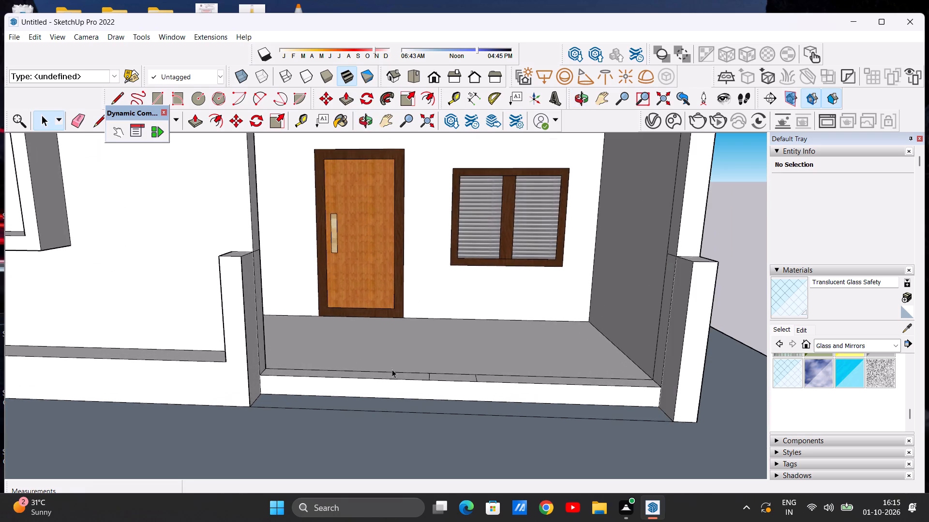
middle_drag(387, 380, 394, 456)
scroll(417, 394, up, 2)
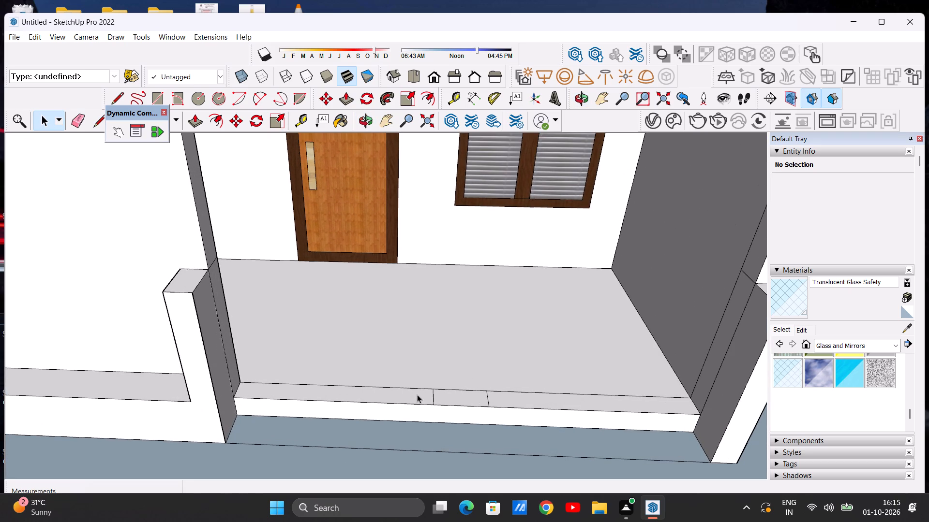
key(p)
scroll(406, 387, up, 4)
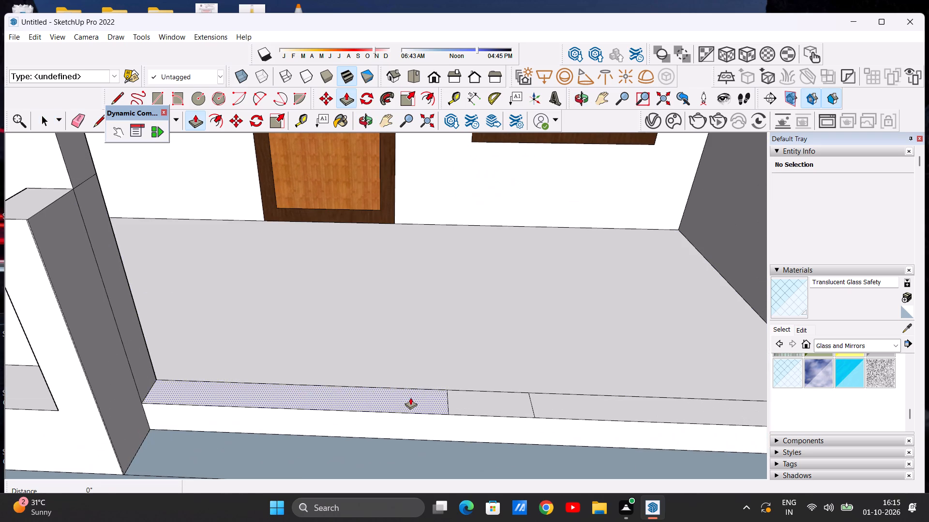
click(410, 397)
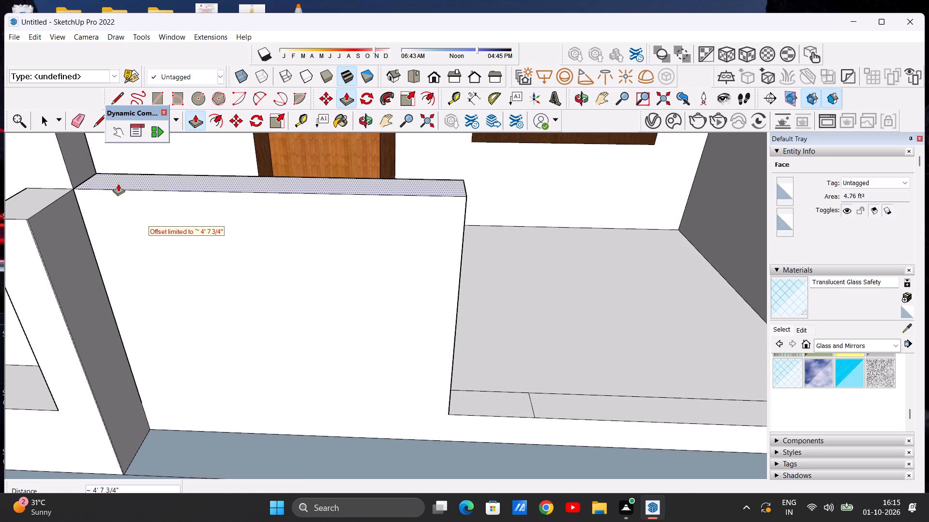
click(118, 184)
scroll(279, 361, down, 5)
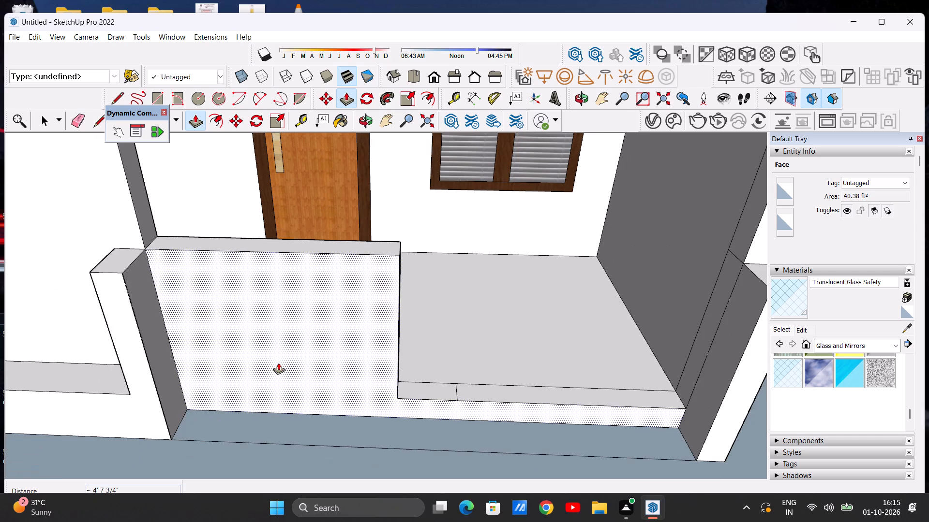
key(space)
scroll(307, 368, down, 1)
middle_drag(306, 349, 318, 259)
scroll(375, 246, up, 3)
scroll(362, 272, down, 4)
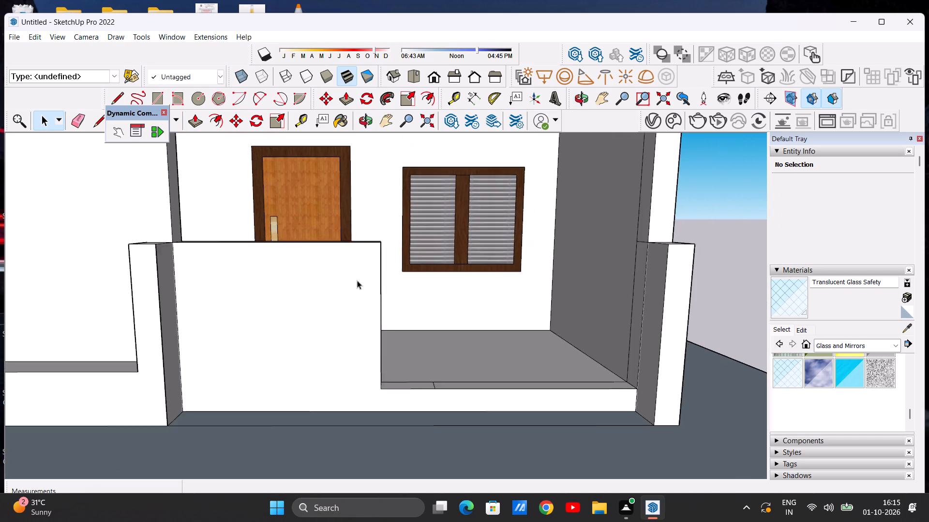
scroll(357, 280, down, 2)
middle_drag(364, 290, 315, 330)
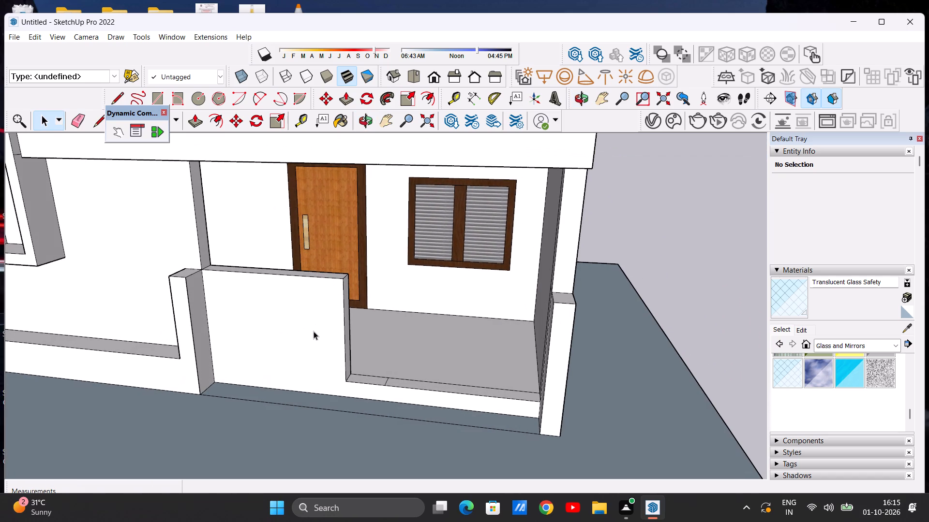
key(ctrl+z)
Draw a circle of about 1" radius on the wall strip beside the plinth-side post, just below its 9" line.
scroll(311, 348, down, 3)
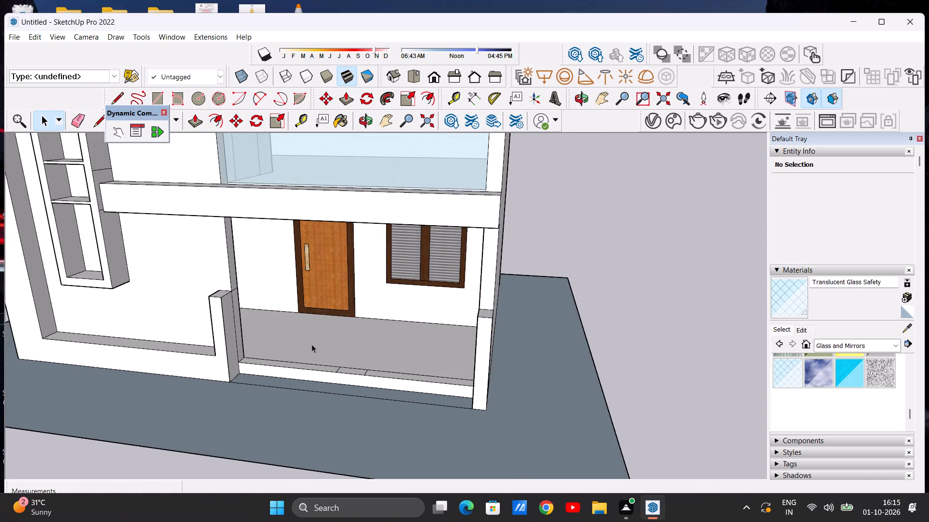
middle_drag(306, 342, 268, 340)
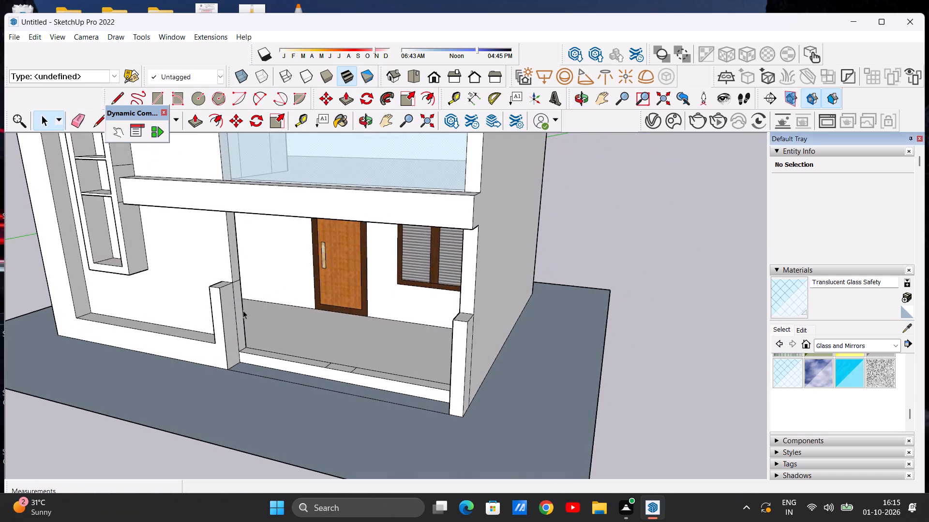
scroll(230, 293, up, 8)
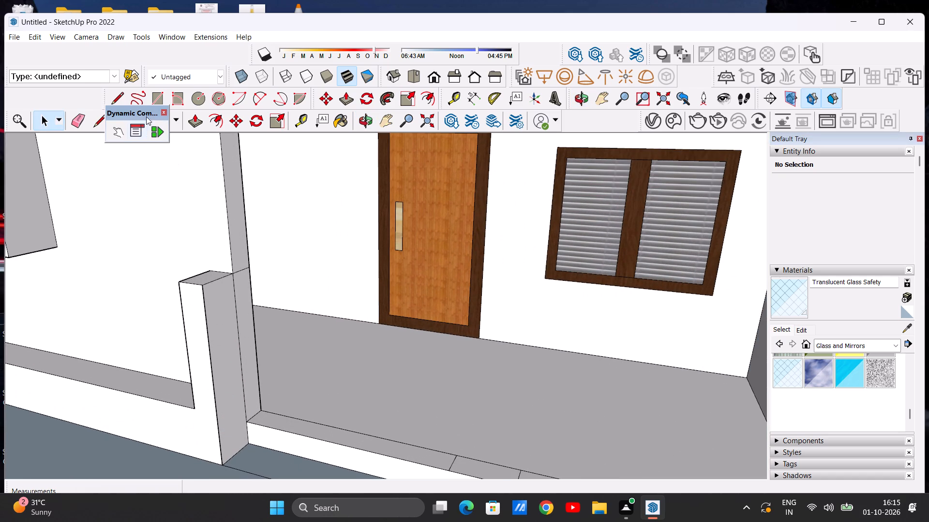
click(195, 95)
scroll(232, 284, up, 11)
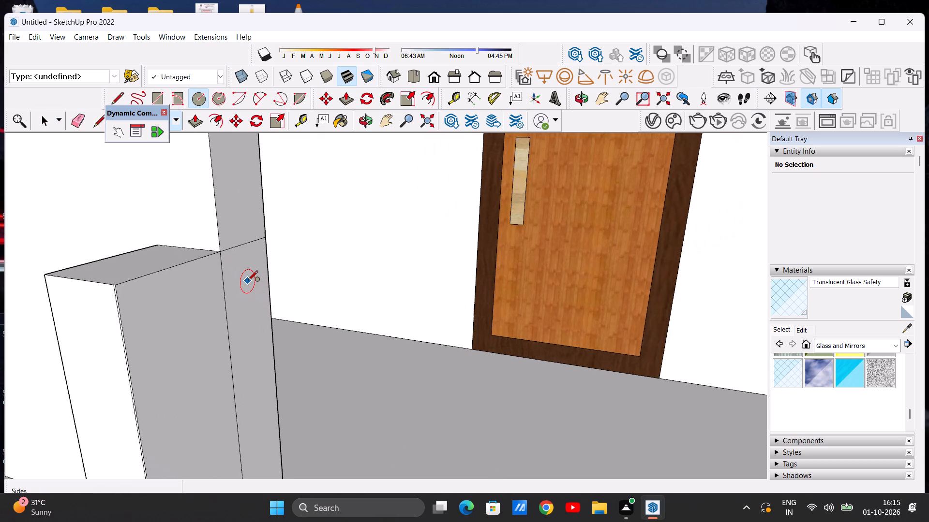
scroll(248, 281, up, 5)
click(249, 265)
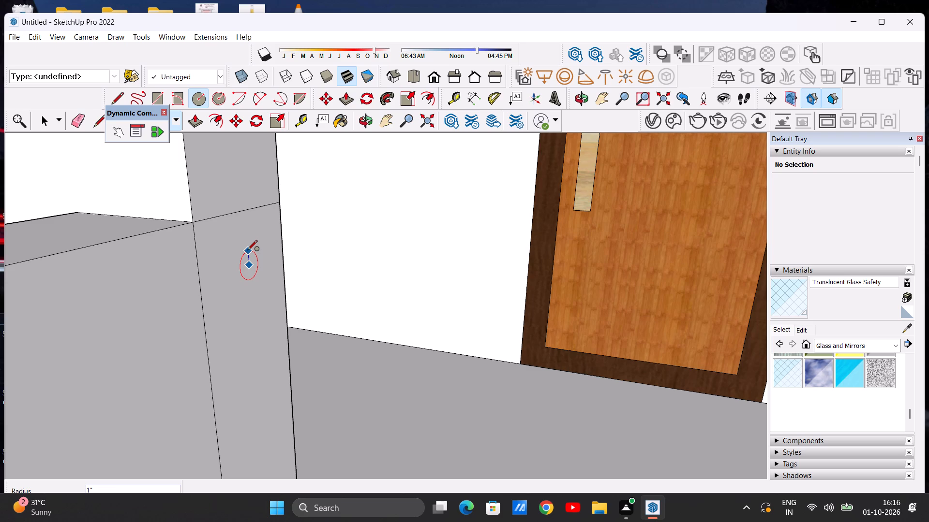
click(247, 251)
key(space)
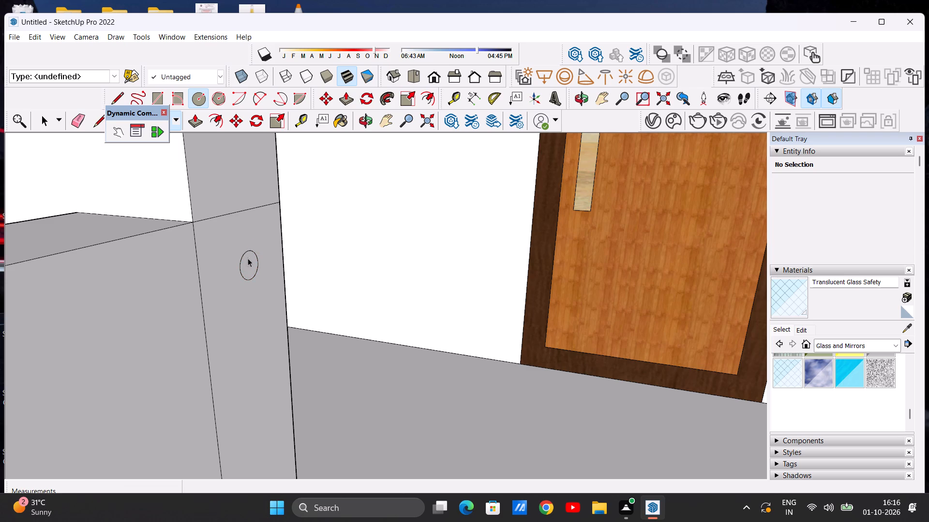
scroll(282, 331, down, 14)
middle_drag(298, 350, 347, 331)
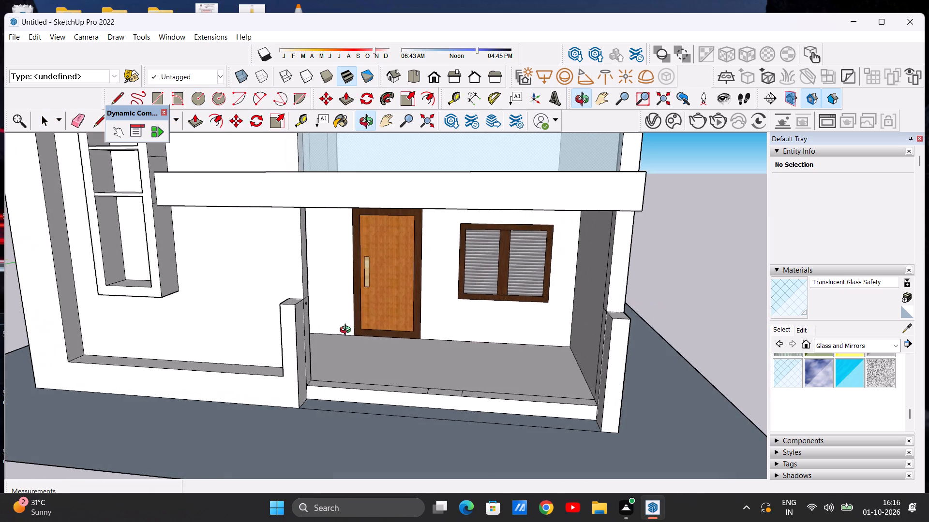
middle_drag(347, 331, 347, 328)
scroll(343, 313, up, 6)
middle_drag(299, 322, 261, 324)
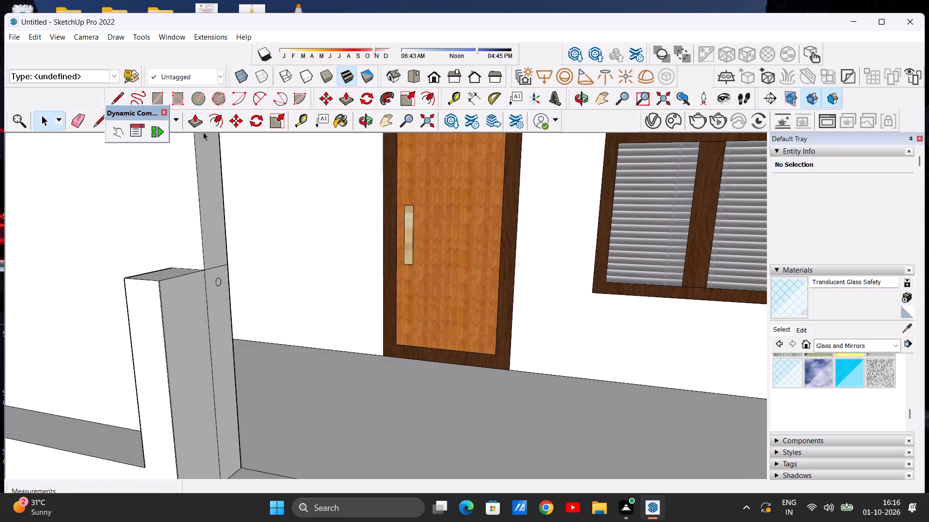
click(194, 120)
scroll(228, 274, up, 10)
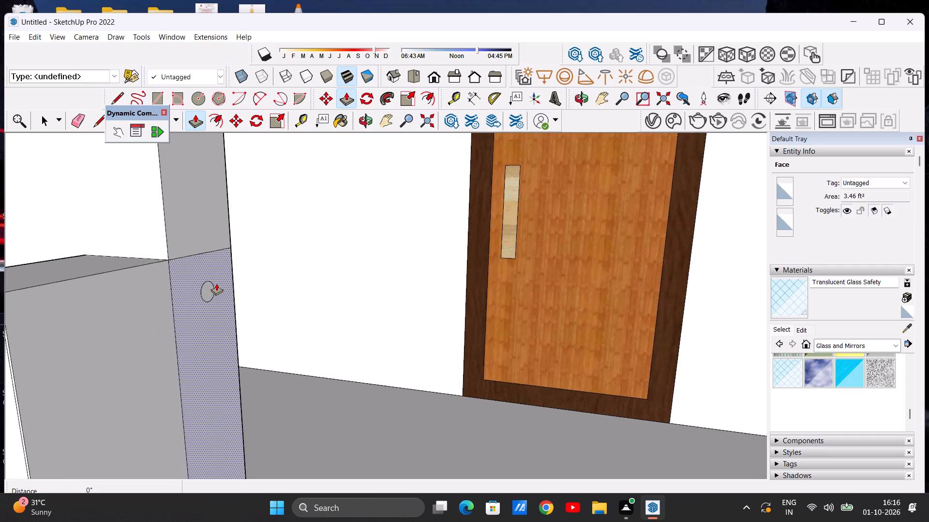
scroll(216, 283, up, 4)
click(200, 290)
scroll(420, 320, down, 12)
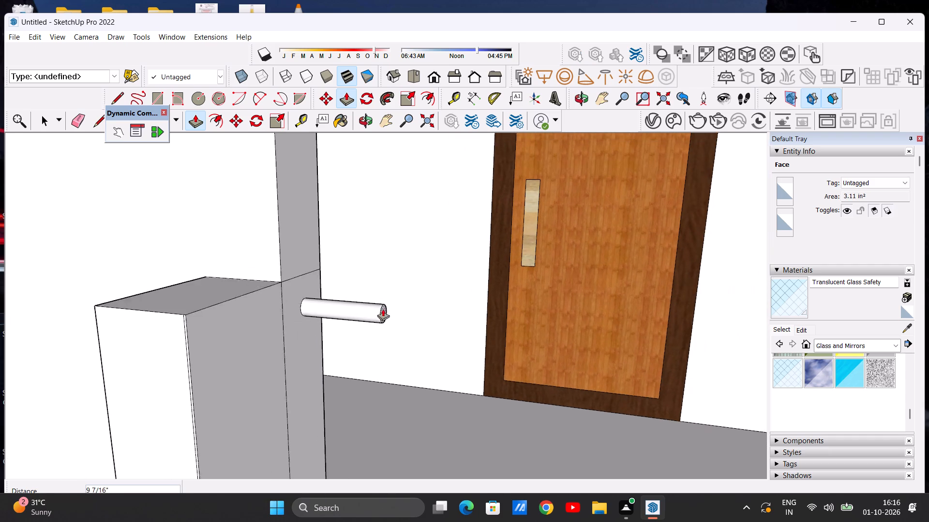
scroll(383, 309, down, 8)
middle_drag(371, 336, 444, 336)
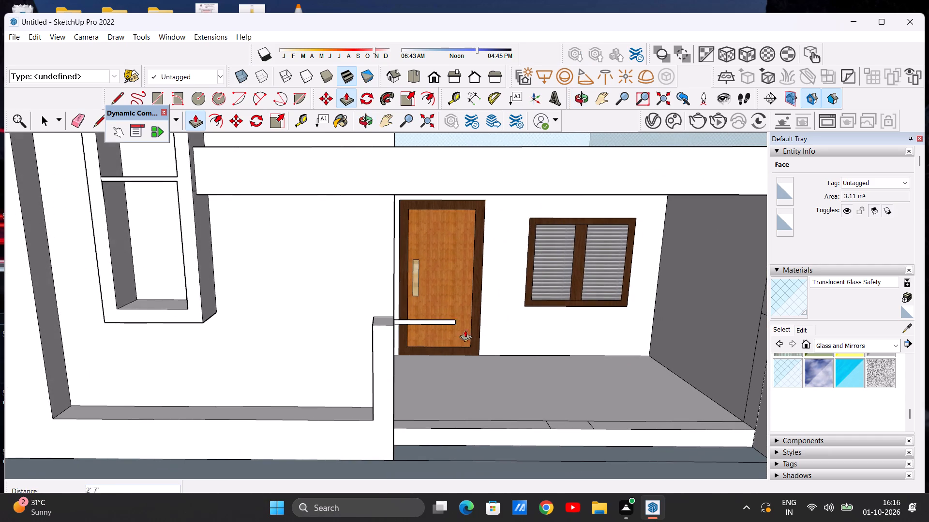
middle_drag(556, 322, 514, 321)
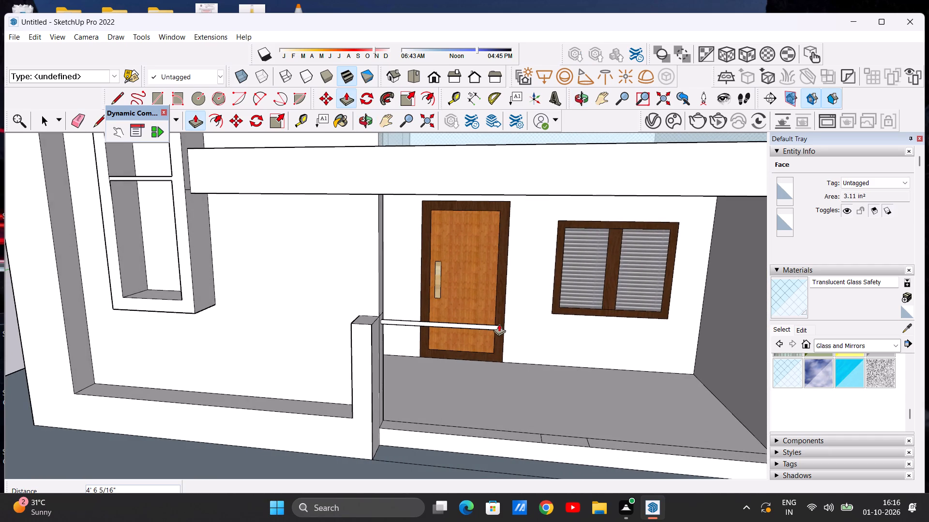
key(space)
Push/Pull the small middle section of the front border strip up about 4' 7 3/4", level with the plinth-side post's top.
middle_drag(542, 355, 558, 373)
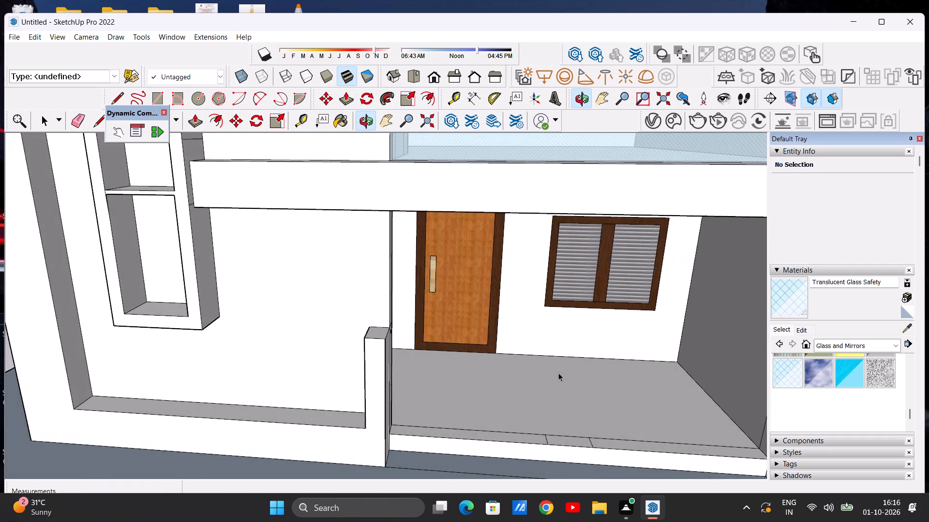
scroll(507, 361, down, 4)
scroll(599, 406, up, 6)
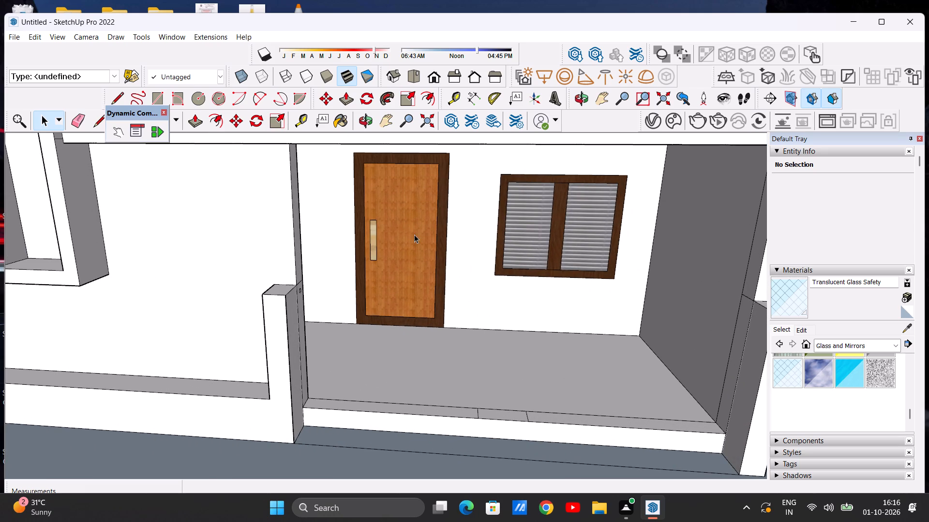
key(p)
scroll(513, 411, up, 5)
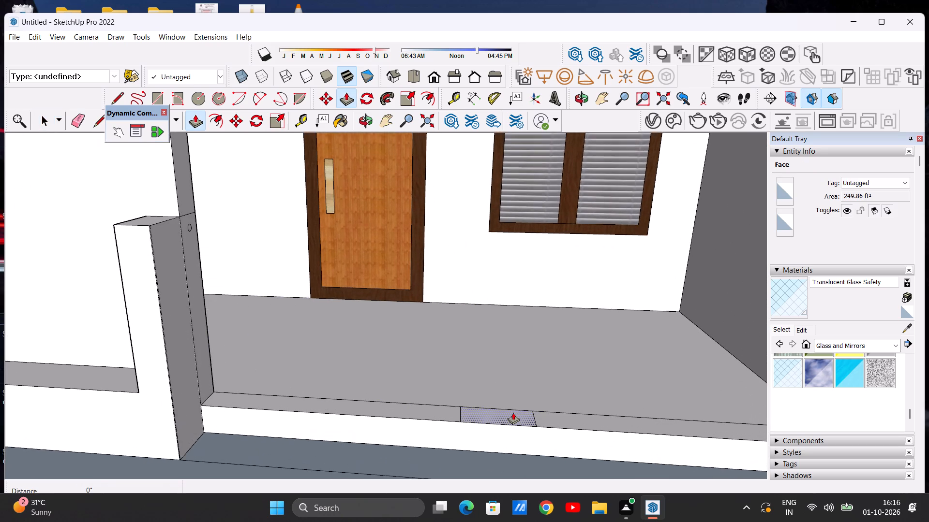
click(513, 412)
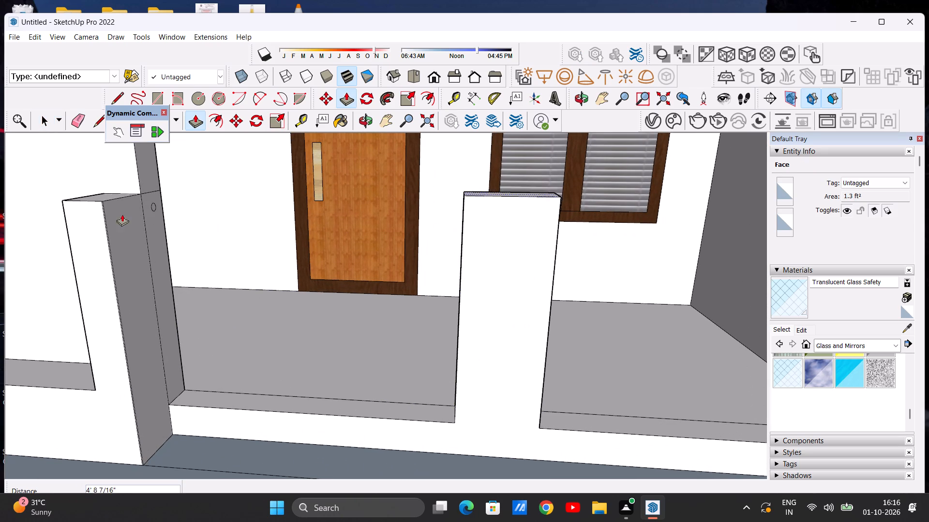
click(142, 189)
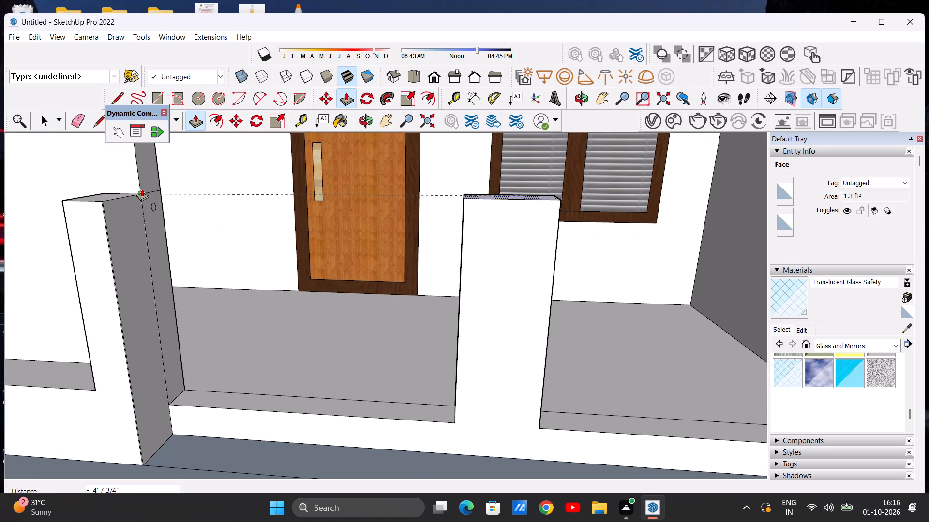
key(space)
Copy the small circle on the wall strip beside the plinth-side post about 3' 10 3/16" straight down, near the strip's base.
scroll(235, 345, down, 10)
middle_drag(285, 344, 292, 333)
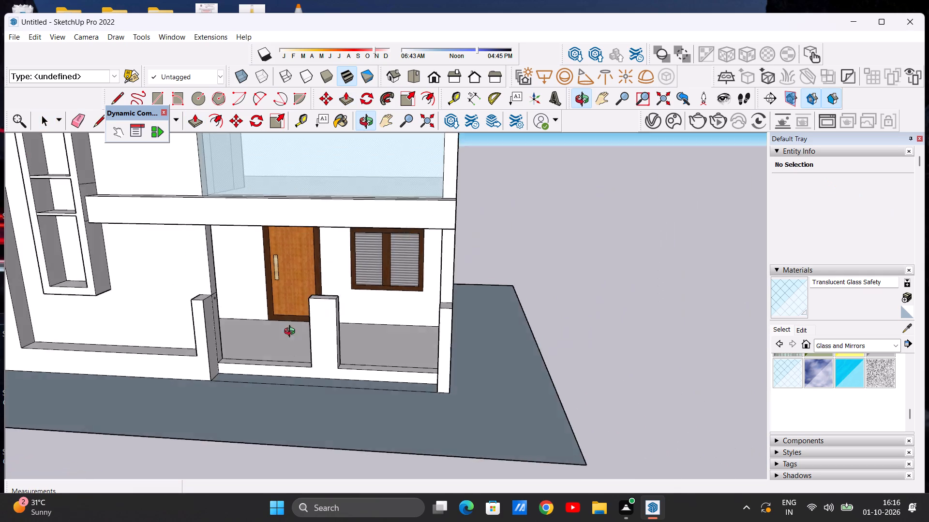
middle_drag(292, 333, 321, 275)
scroll(356, 307, up, 3)
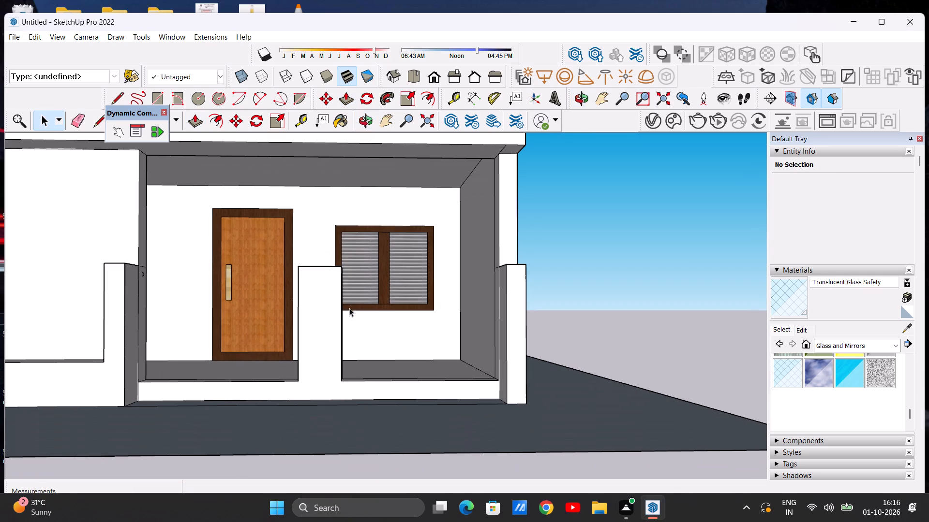
scroll(305, 320, up, 2)
middle_drag(308, 319, 220, 346)
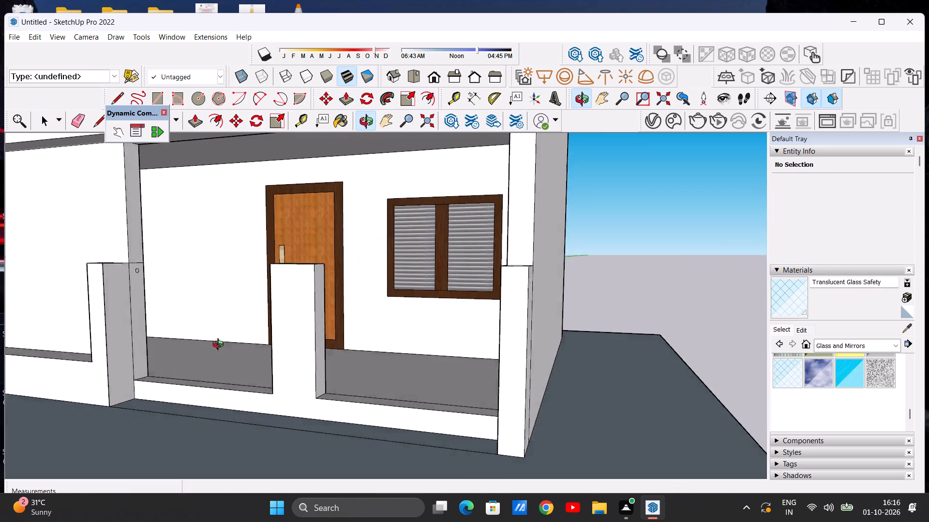
middle_drag(220, 346, 169, 383)
scroll(176, 259, up, 13)
double_click(150, 252)
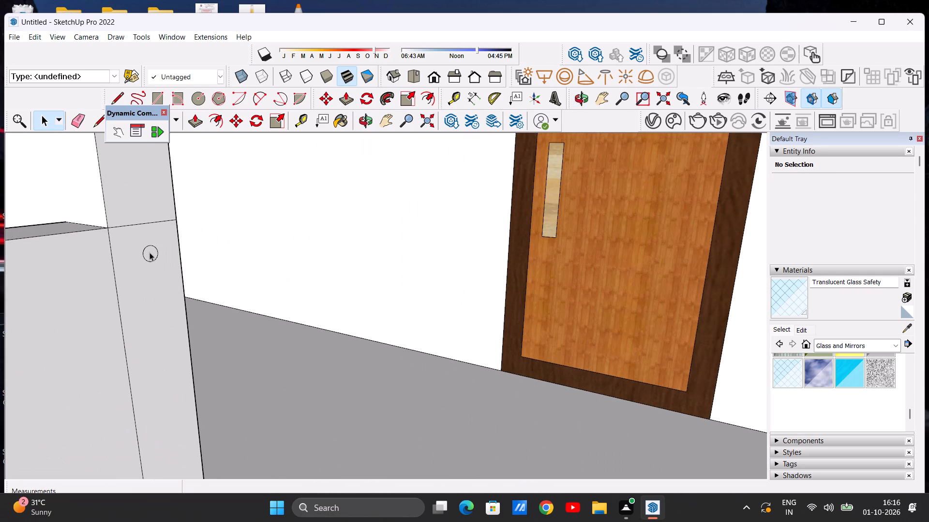
click(235, 122)
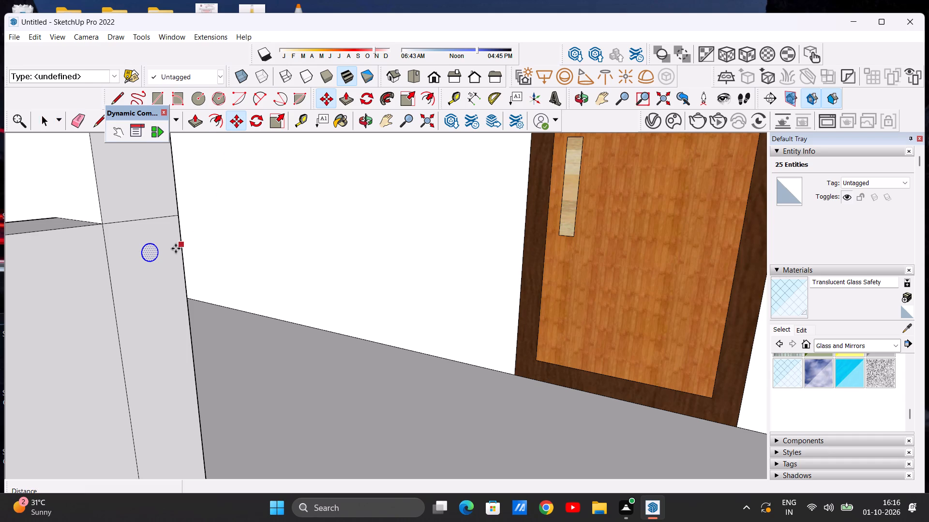
click(154, 263)
scroll(167, 334, down, 10)
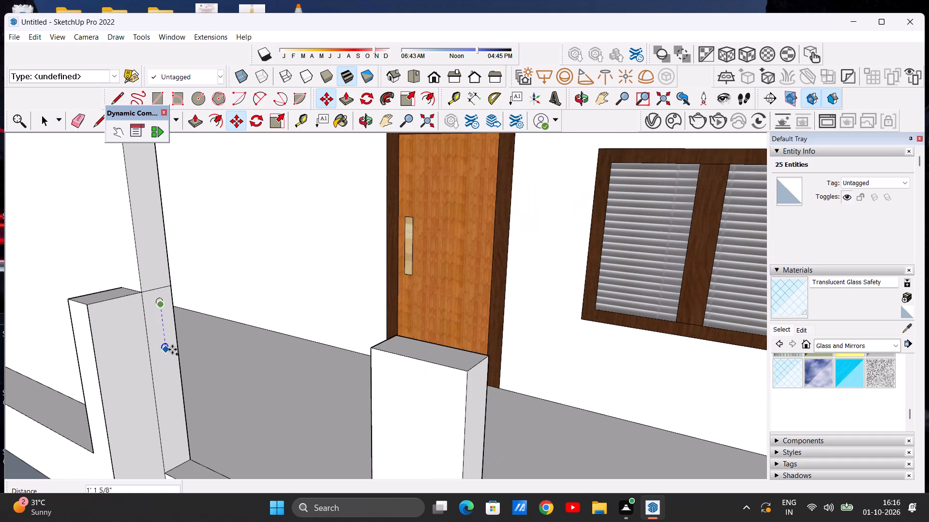
click(173, 452)
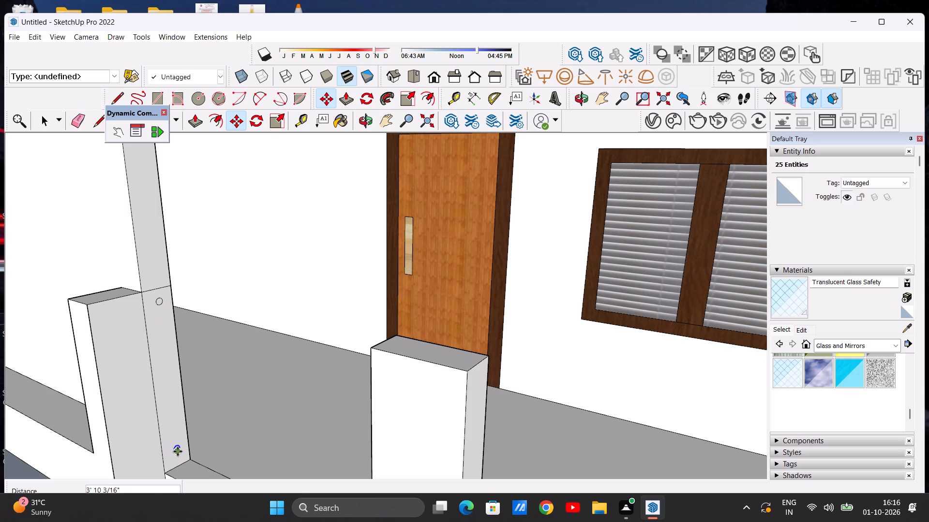
Make five more circle copies between the top and bottom circles, about 7 1/2" apart, to complete an evenly spaced column of seven.
click(178, 451)
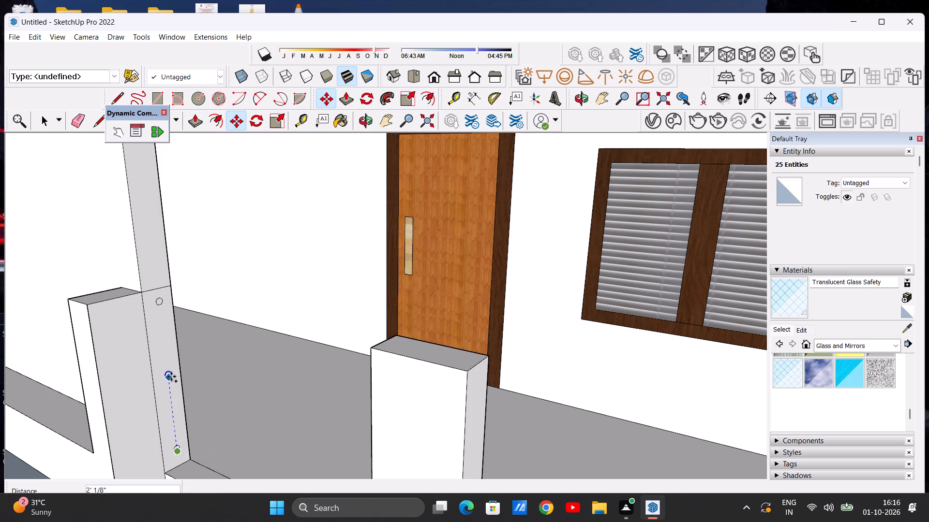
click(162, 327)
click(163, 330)
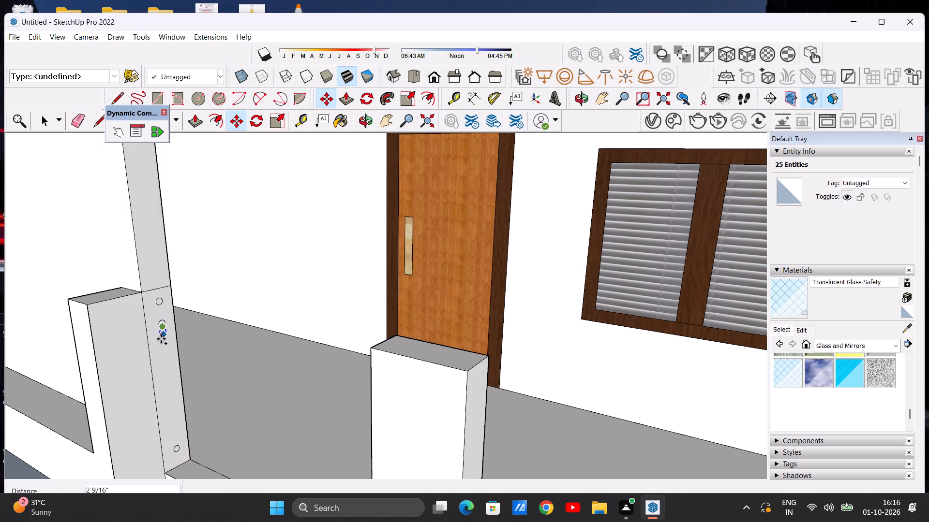
click(168, 427)
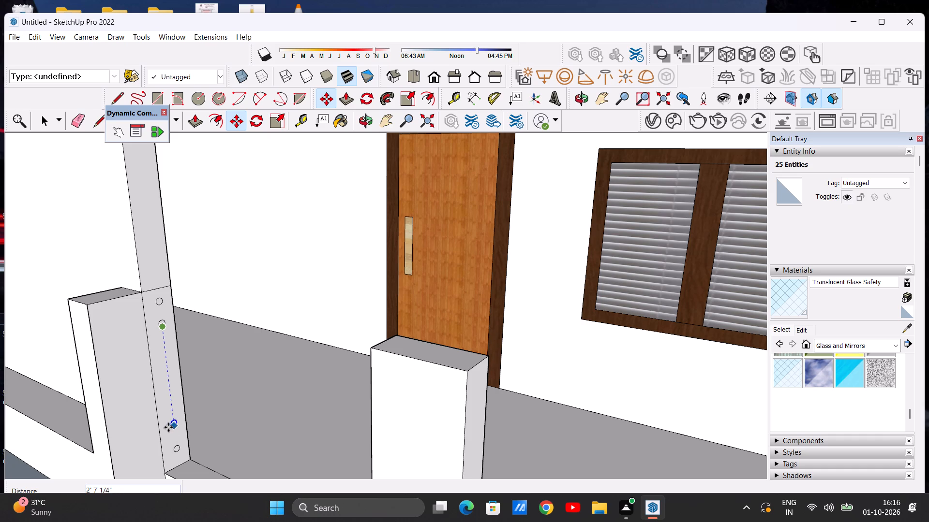
click(175, 428)
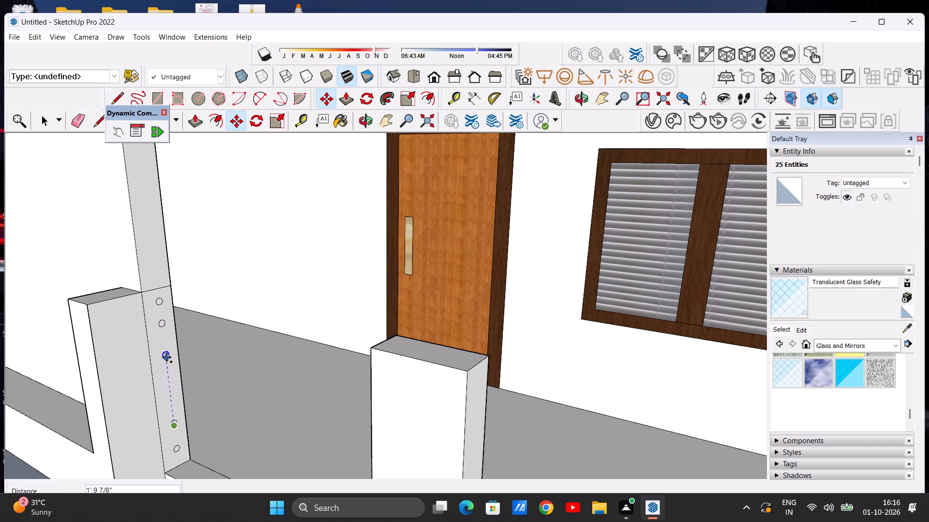
click(167, 354)
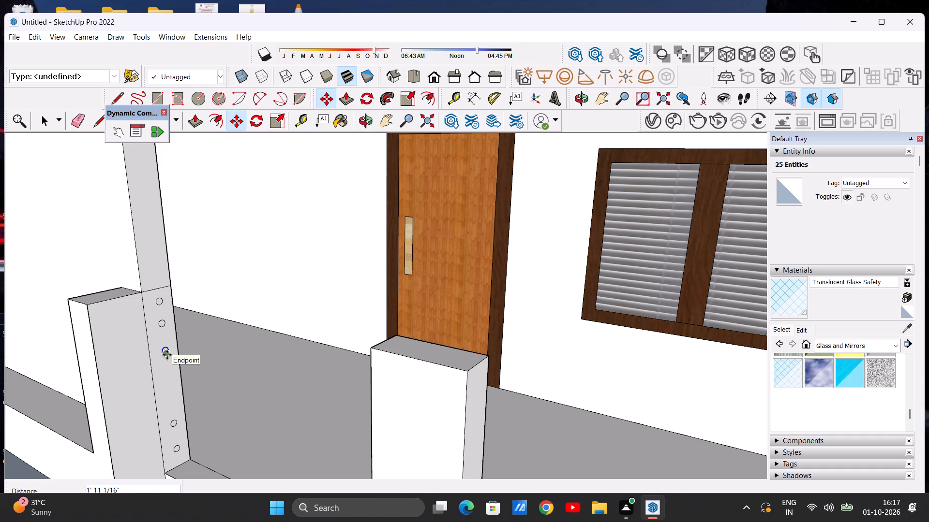
click(167, 355)
click(172, 401)
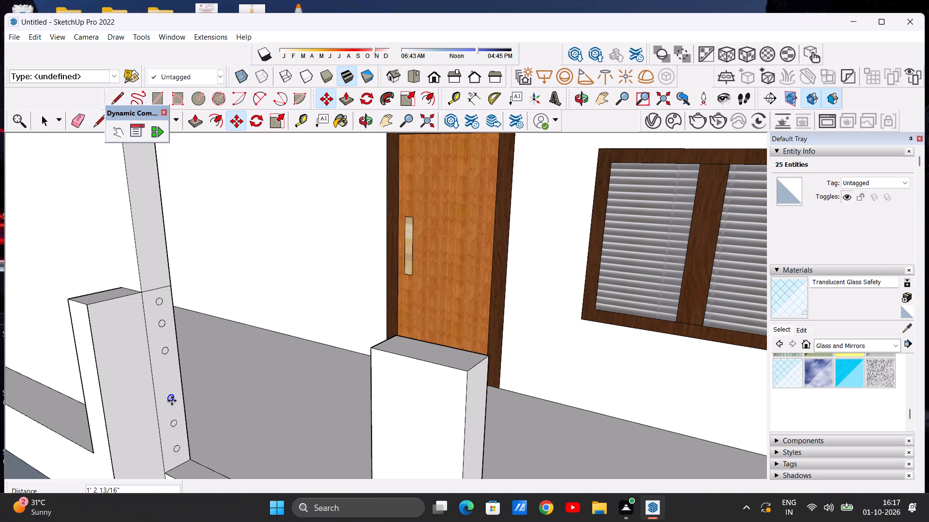
click(172, 401)
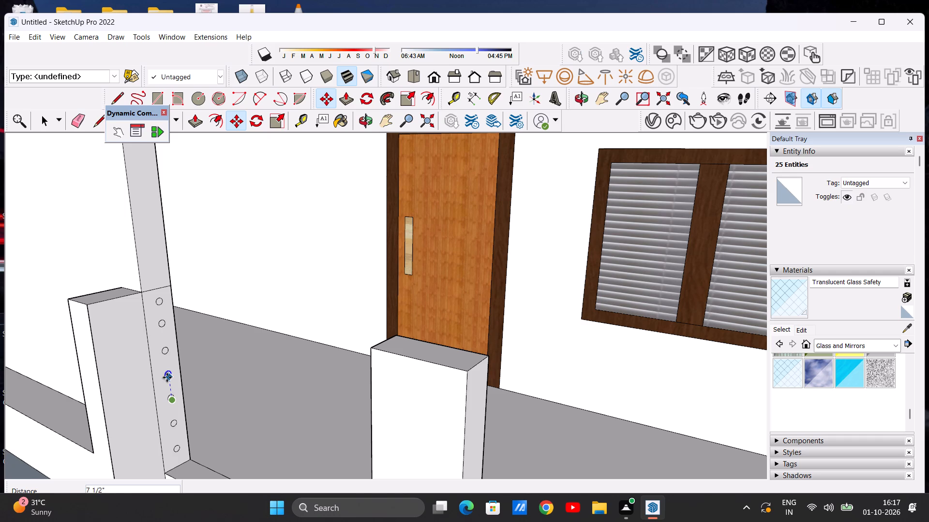
click(167, 377)
key(space)
scroll(241, 384, down, 7)
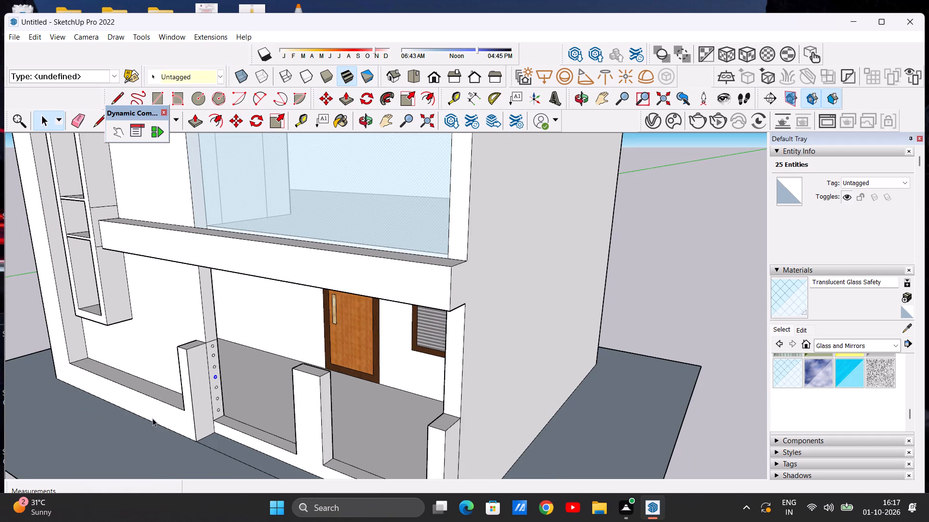
click(134, 425)
scroll(227, 400, down, 5)
click(597, 360)
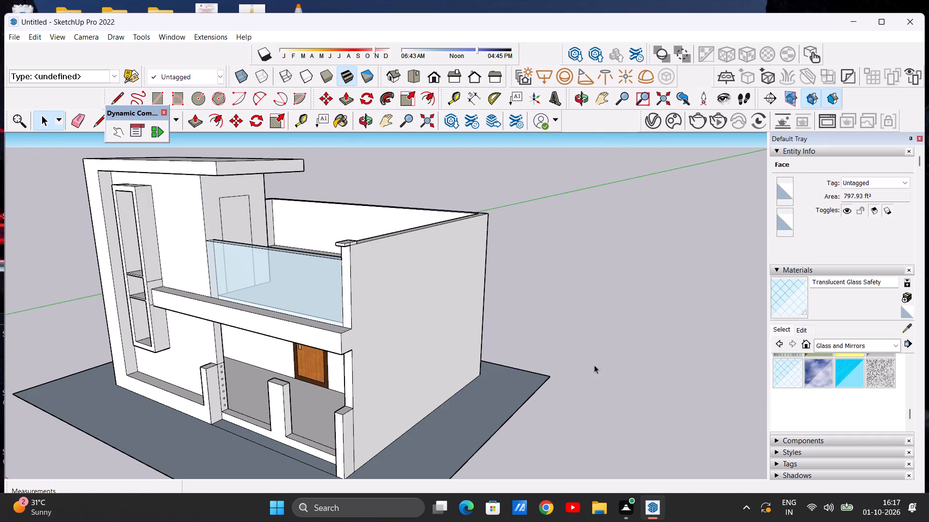
Copy the column's top circle straight across the porch about 14' 6 5/8", onto the inner face of the outer-corner post.
scroll(231, 374, up, 8)
middle_drag(209, 385, 281, 356)
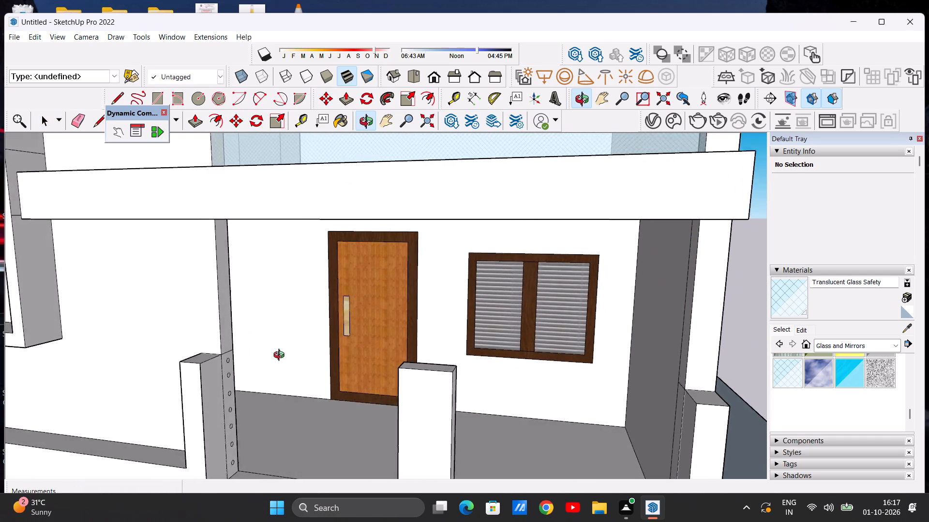
middle_drag(281, 356, 311, 360)
scroll(273, 379, down, 6)
middle_drag(330, 402, 465, 384)
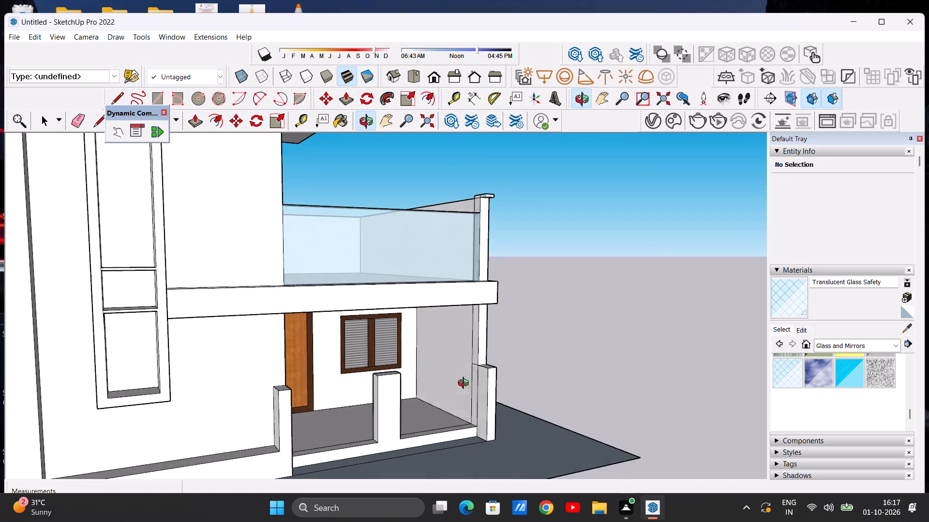
middle_drag(465, 384, 469, 383)
scroll(478, 381, up, 6)
middle_drag(390, 403, 104, 410)
scroll(206, 333, up, 19)
double_click(248, 332)
double_click(250, 335)
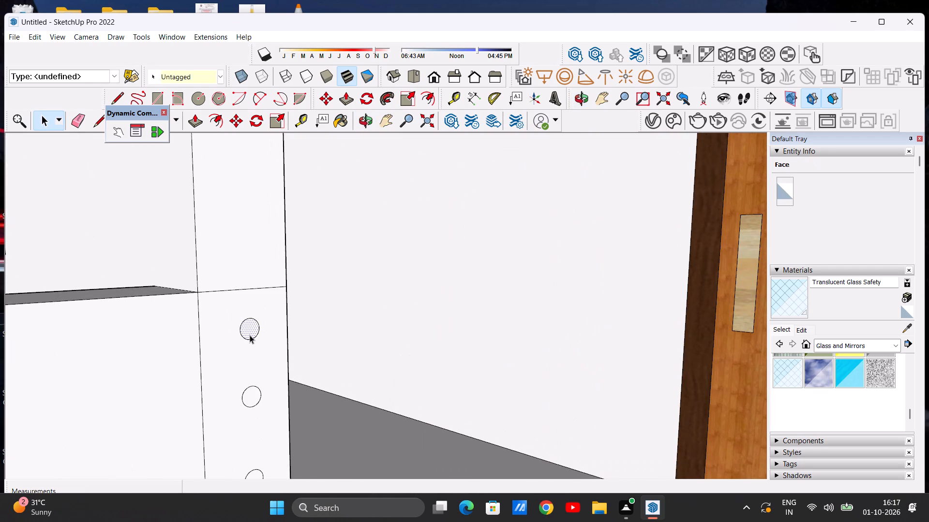
click(236, 122)
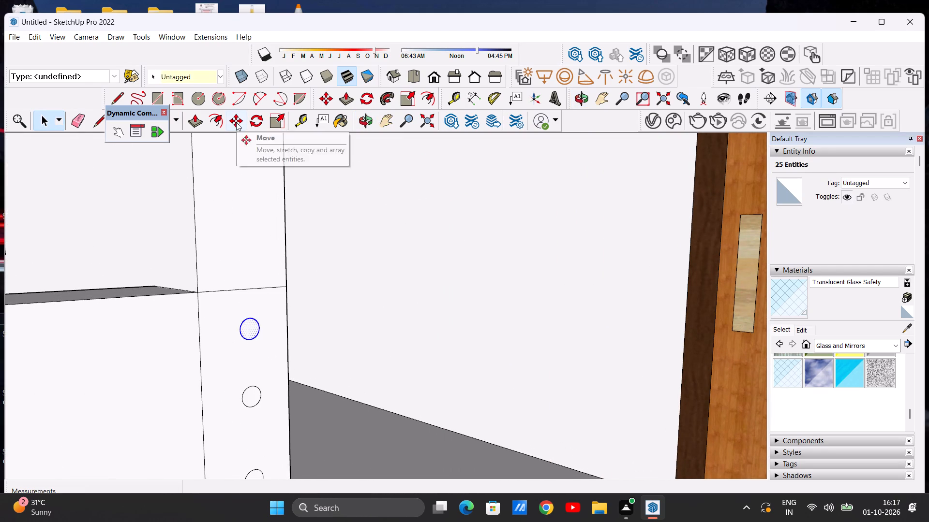
click(253, 341)
scroll(370, 364, down, 9)
middle_drag(500, 391, 589, 399)
scroll(628, 397, up, 6)
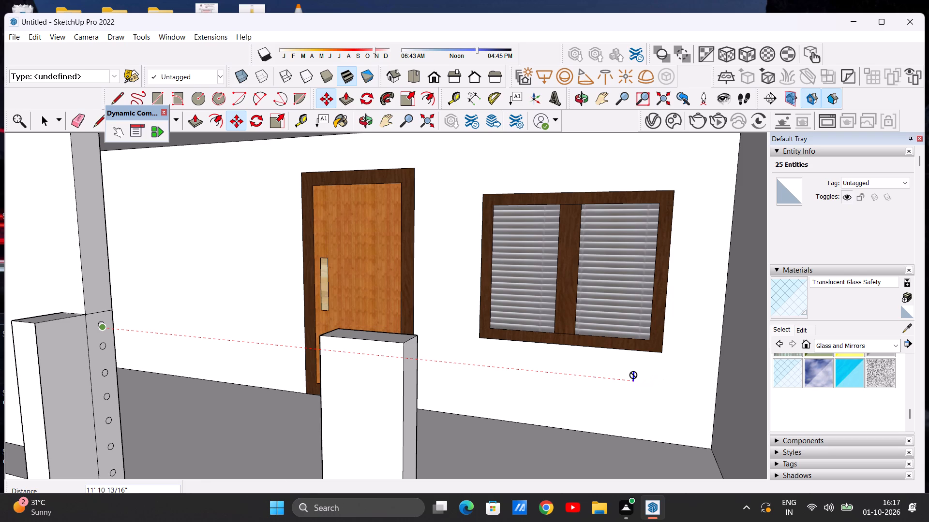
middle_drag(662, 375, 729, 355)
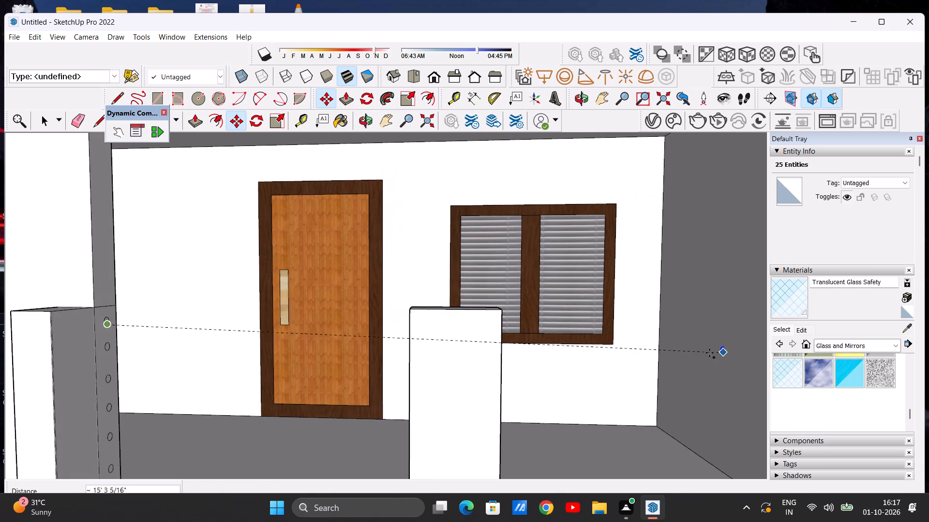
scroll(677, 356, down, 14)
scroll(689, 359, up, 15)
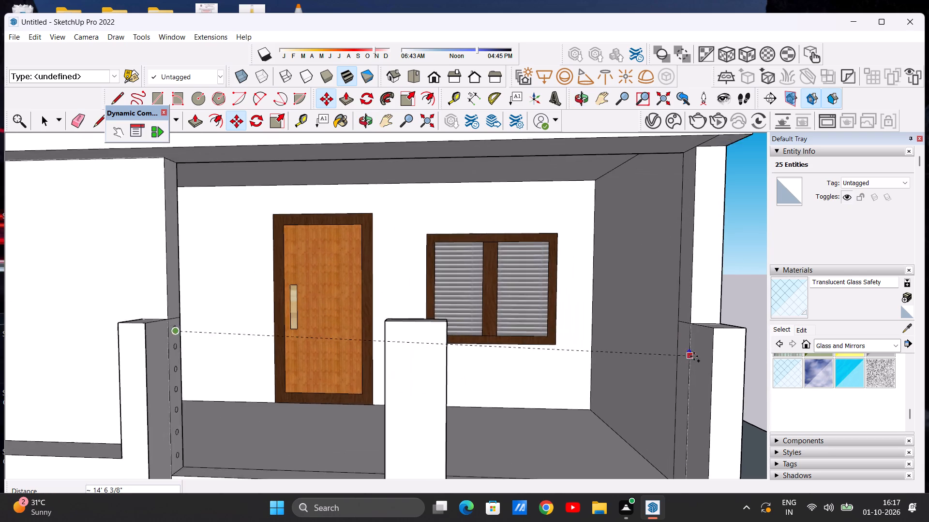
scroll(702, 339, up, 12)
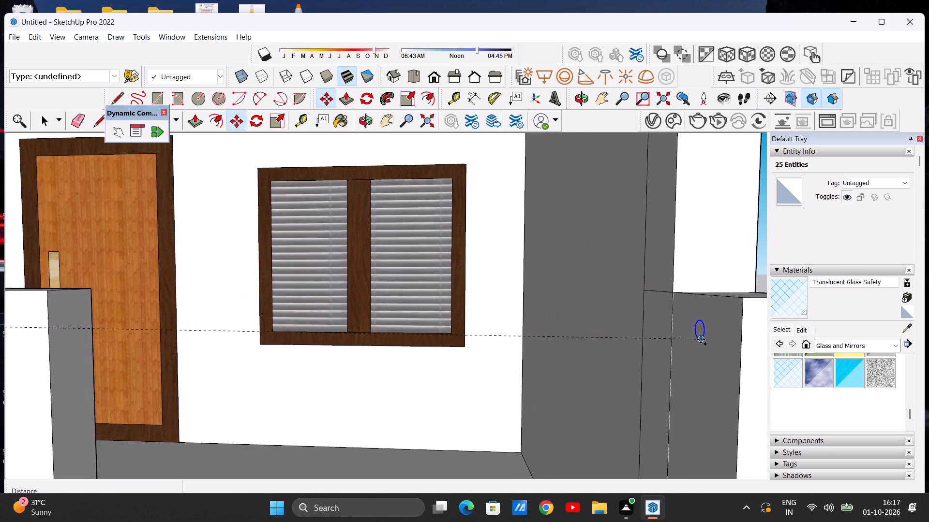
scroll(701, 339, up, 1)
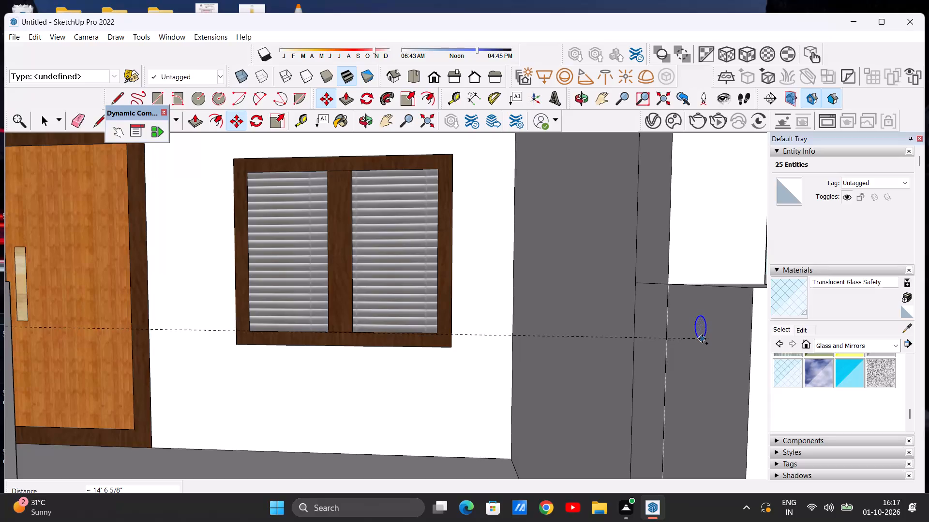
click(702, 339)
key(space)
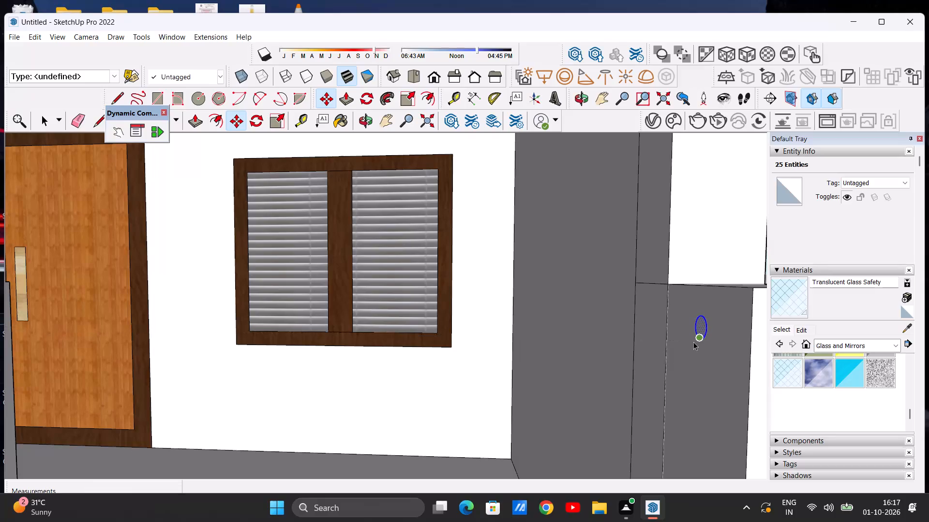
Move the copied circle about 1' 5/16" back from the outer-corner post's face onto the adjoining wall strip, just below its dividing line.
scroll(630, 313, down, 12)
middle_drag(651, 323, 729, 333)
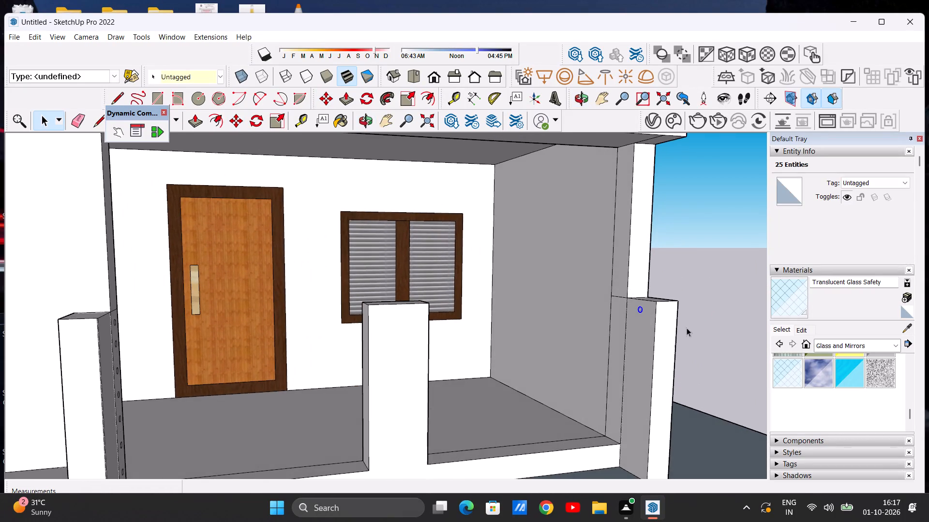
scroll(660, 314, up, 13)
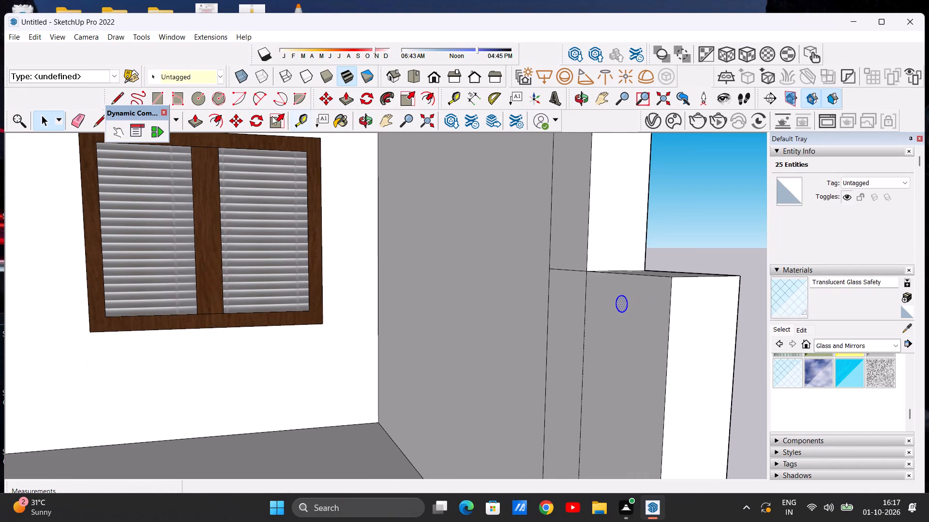
click(229, 122)
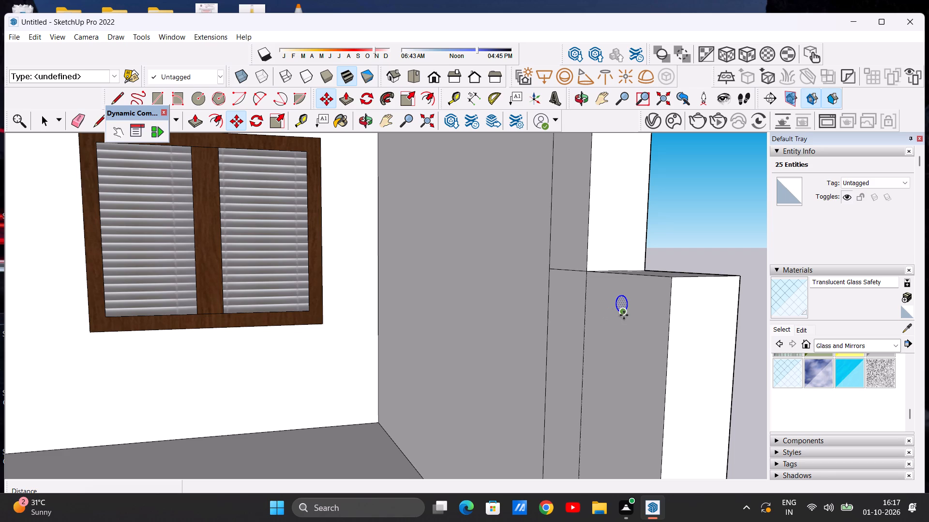
click(624, 315)
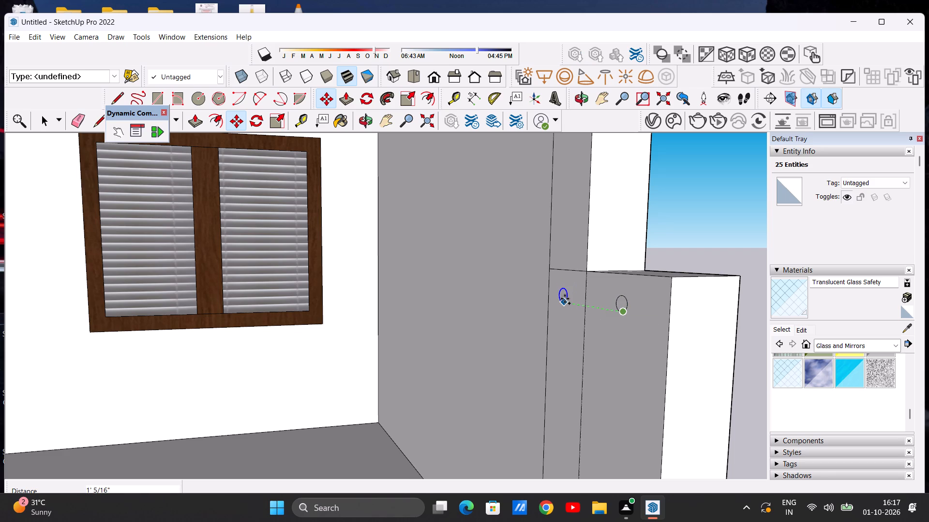
click(565, 299)
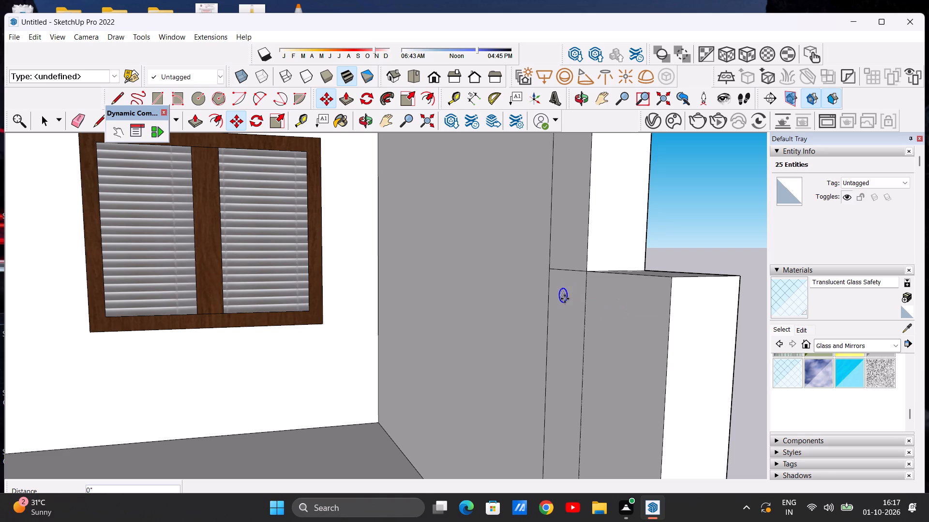
key(space)
middle_drag(559, 303, 599, 295)
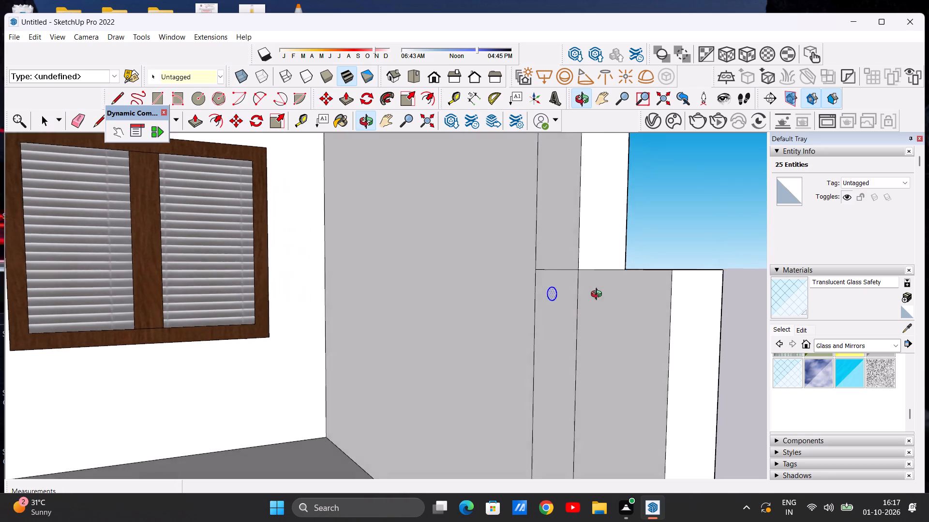
middle_drag(599, 295, 519, 311)
scroll(597, 300, down, 11)
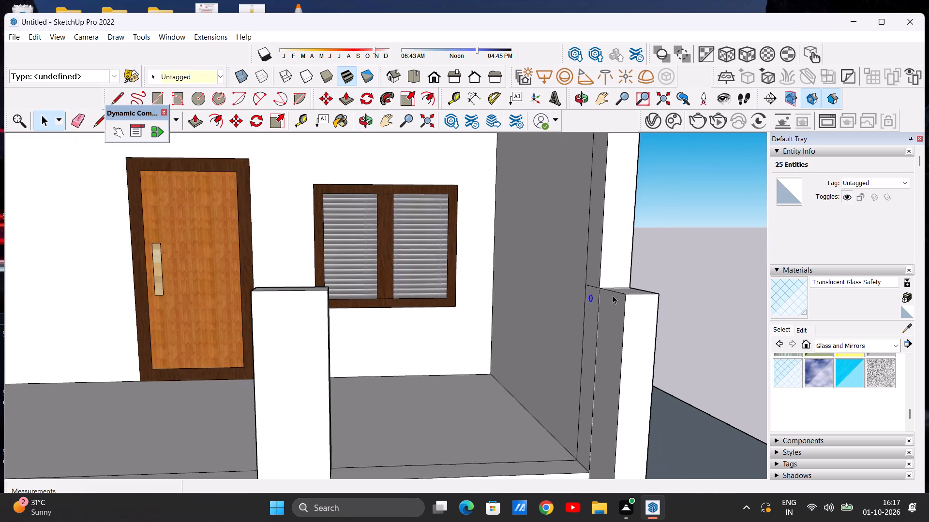
scroll(613, 295, down, 4)
middle_drag(527, 320, 640, 310)
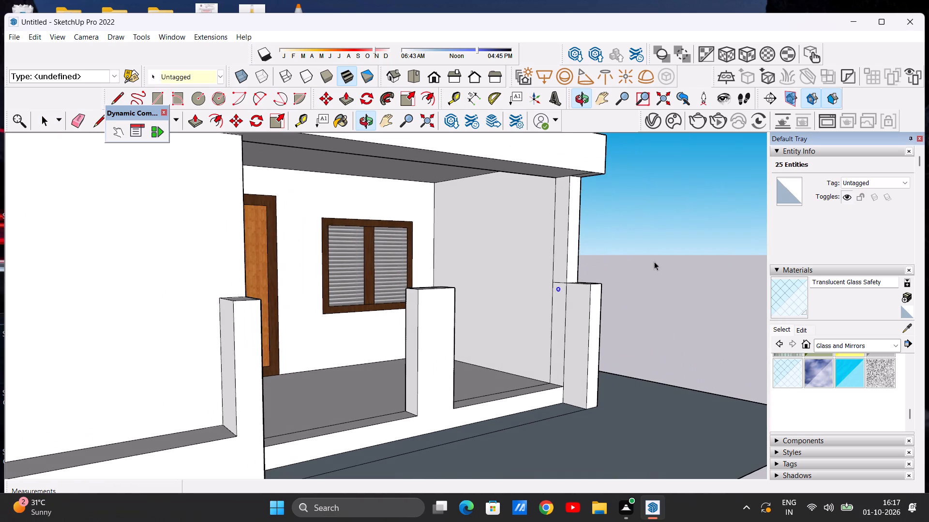
click(654, 261)
scroll(562, 283, up, 12)
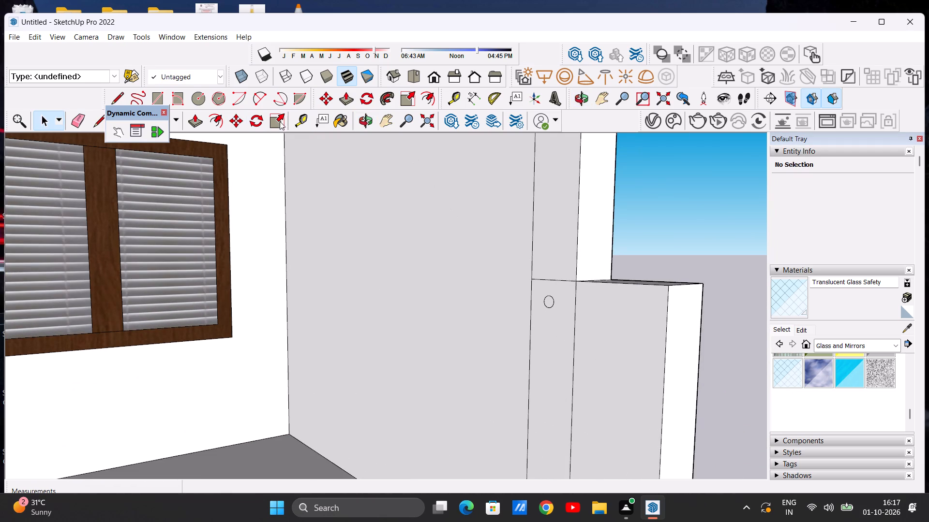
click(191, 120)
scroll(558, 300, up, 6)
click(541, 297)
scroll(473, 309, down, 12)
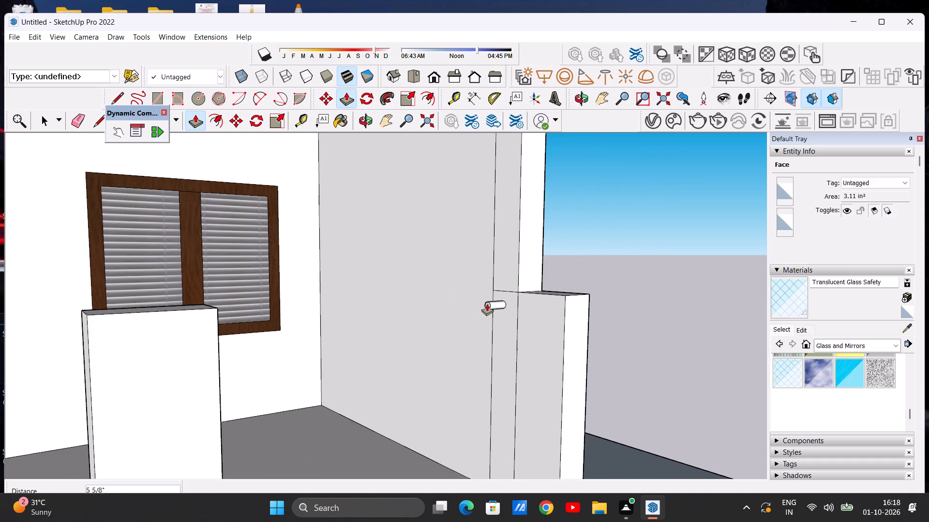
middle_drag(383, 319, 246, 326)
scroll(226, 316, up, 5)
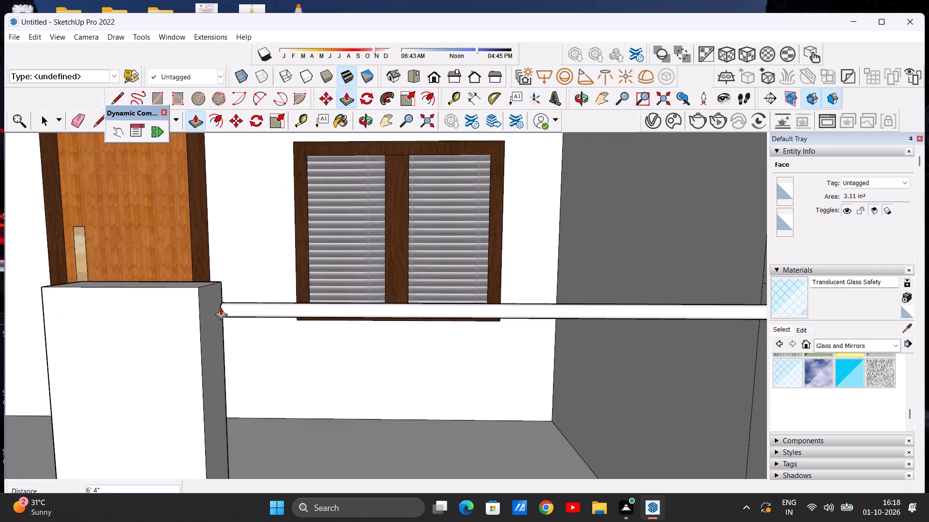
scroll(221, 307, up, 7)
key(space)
Examine the column of seven circles on the wall strip beside the plinth-side post as the reference for spacing.
scroll(275, 366, down, 2)
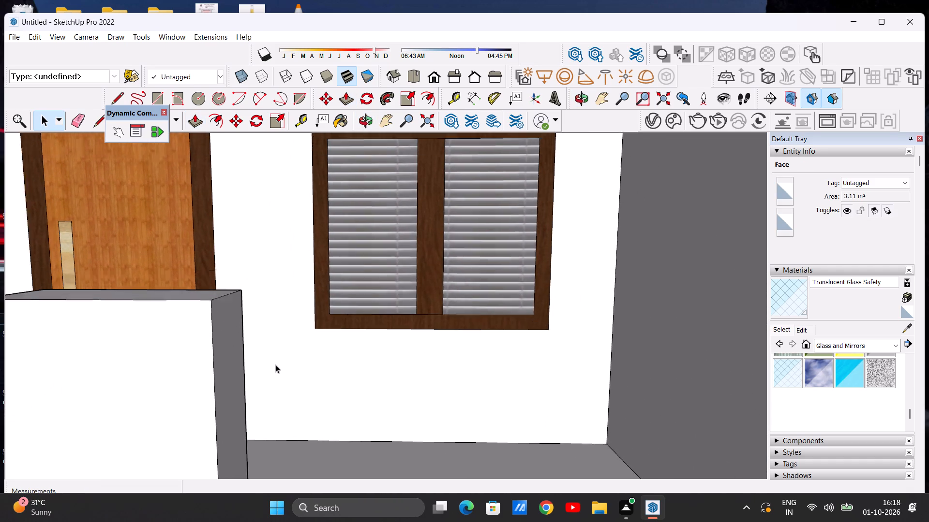
scroll(275, 364, down, 13)
middle_drag(283, 355, 144, 340)
scroll(237, 336, up, 7)
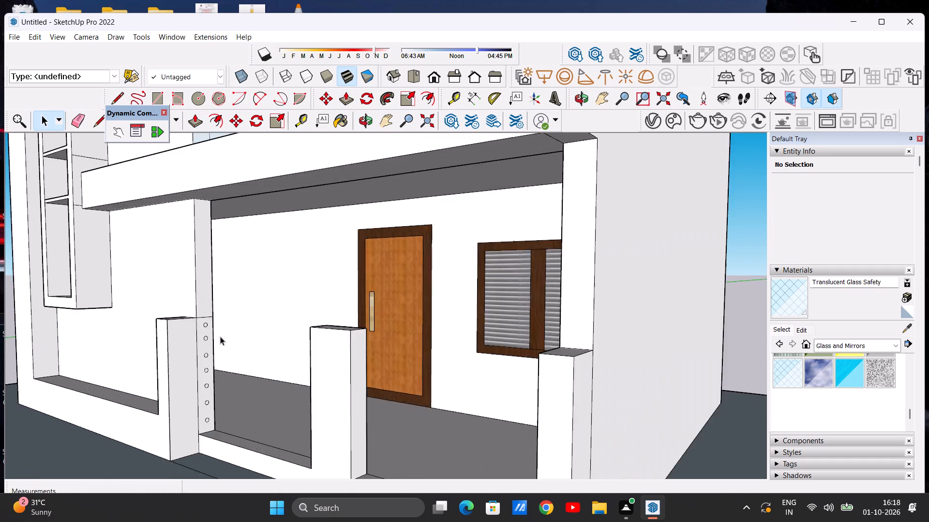
scroll(220, 336, up, 6)
scroll(195, 353, down, 10)
scroll(217, 385, up, 5)
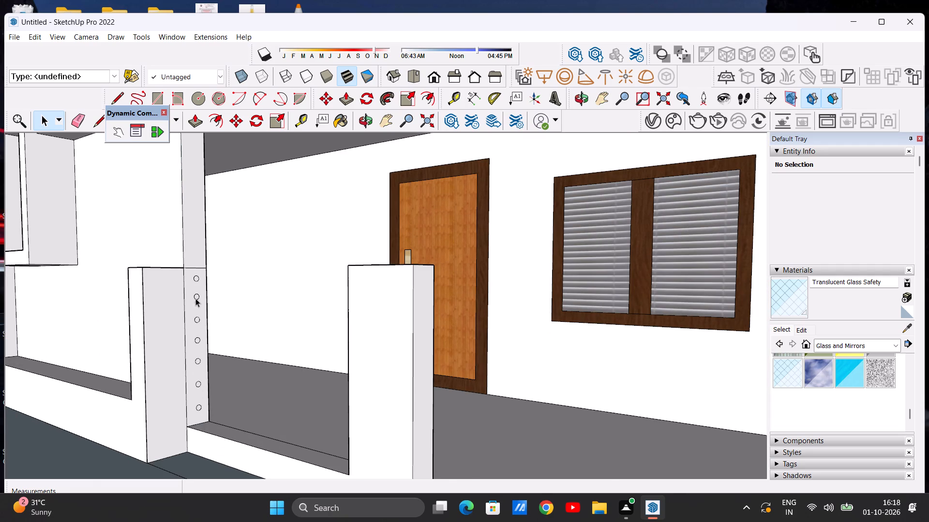
scroll(248, 372, down, 10)
Copy the small circle on the wall strip beside the outer-corner post about 3' 11 1/16" straight down, near the strip's base.
middle_drag(308, 385, 546, 381)
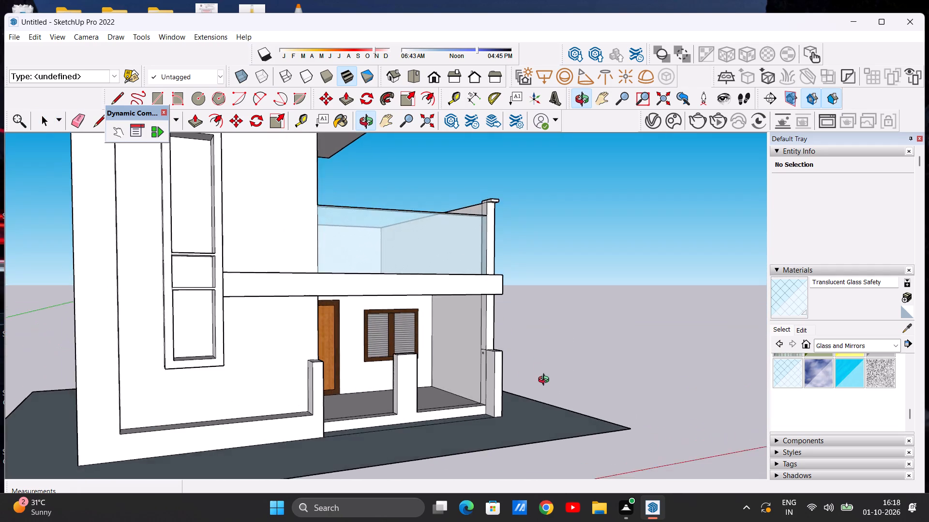
middle_drag(546, 381, 547, 388)
scroll(464, 382, up, 7)
middle_drag(459, 380, 535, 383)
scroll(485, 329, up, 7)
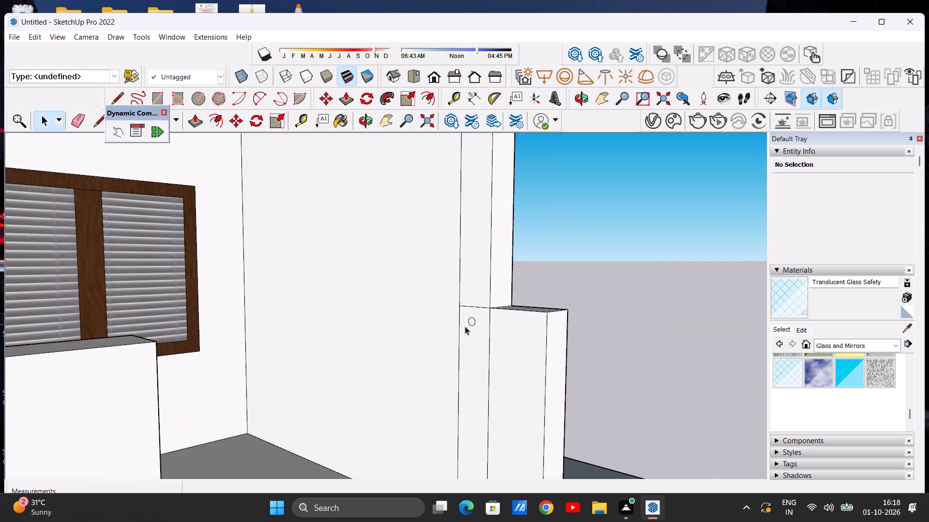
scroll(465, 326, up, 6)
double_click(487, 319)
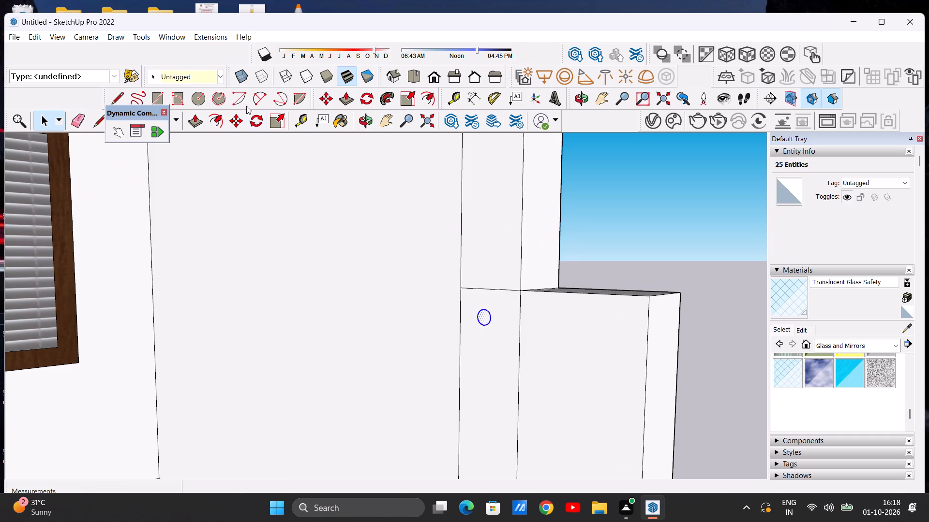
click(238, 117)
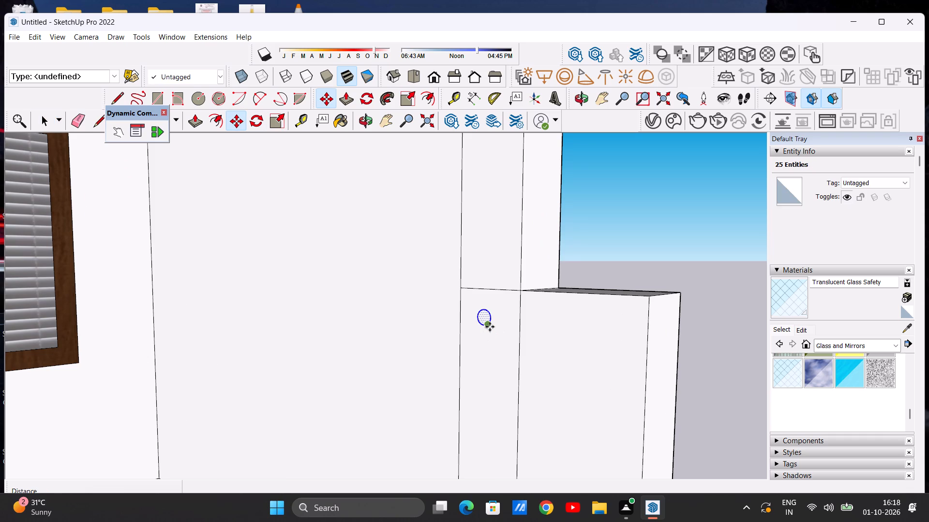
click(490, 327)
scroll(492, 374, down, 11)
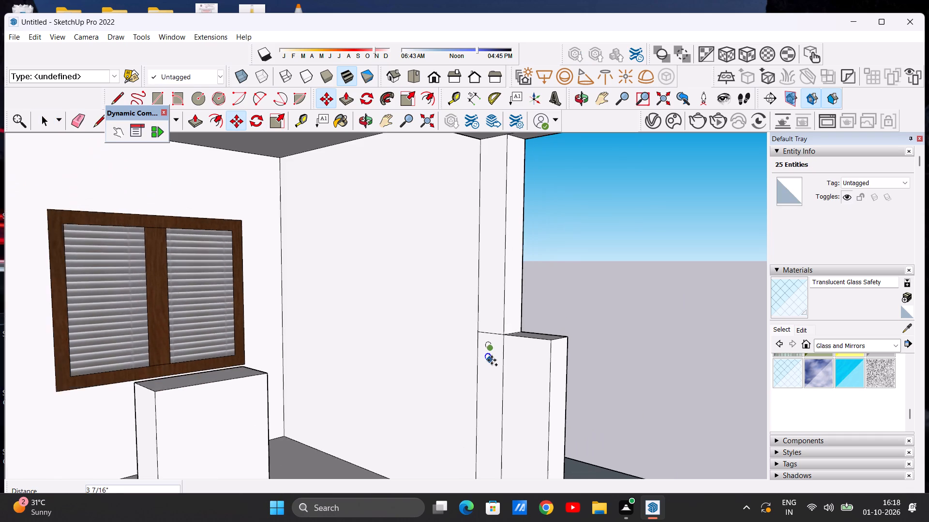
scroll(487, 360, down, 5)
scroll(490, 433, up, 6)
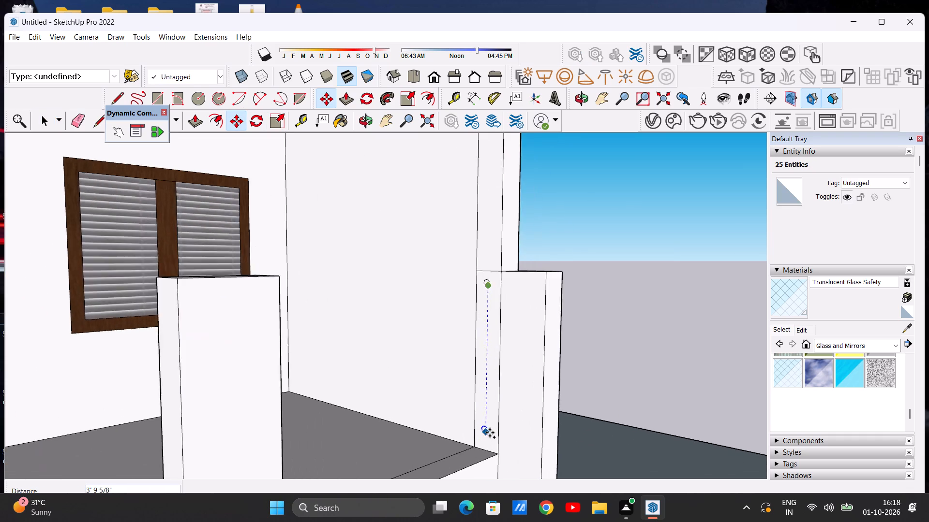
scroll(490, 433, up, 5)
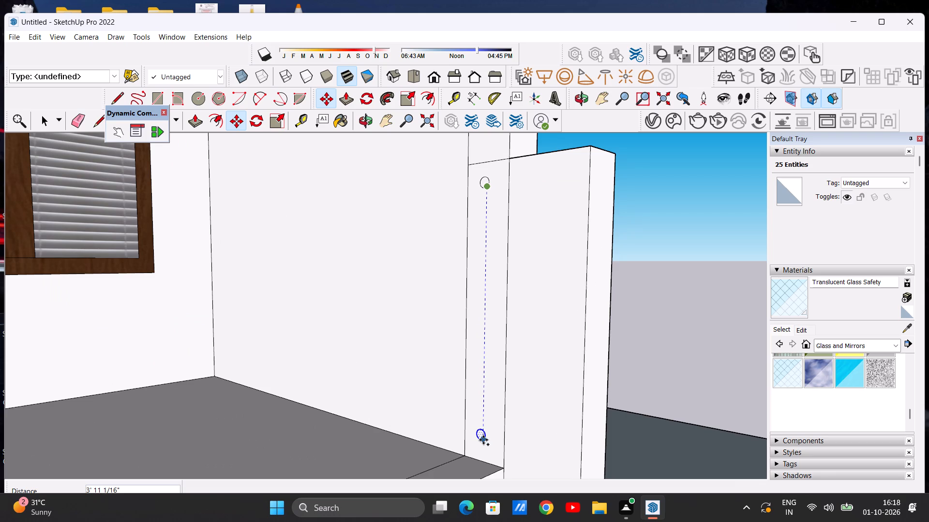
click(483, 440)
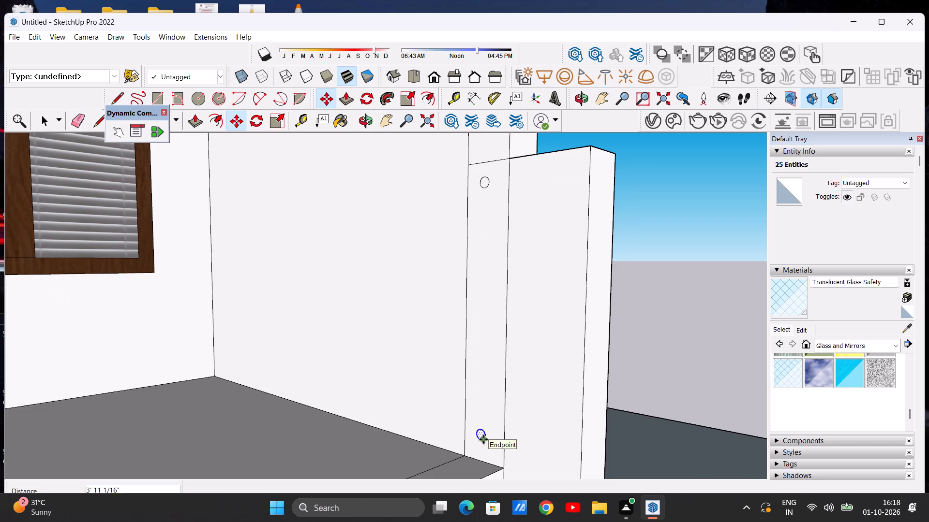
Make five more circle copies between the outer-corner strip's top and bottom circles, about 7" to 9 5/8" apart, completing a column of seven.
click(483, 439)
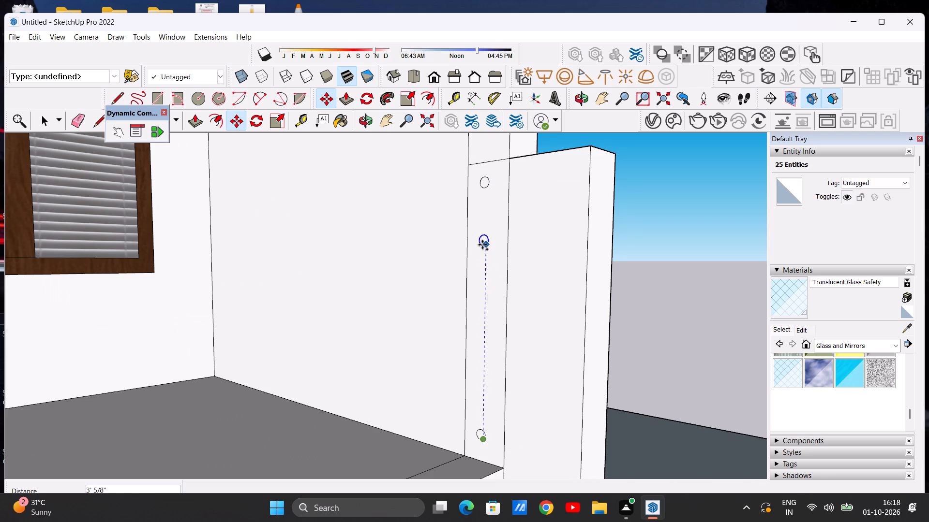
click(482, 226)
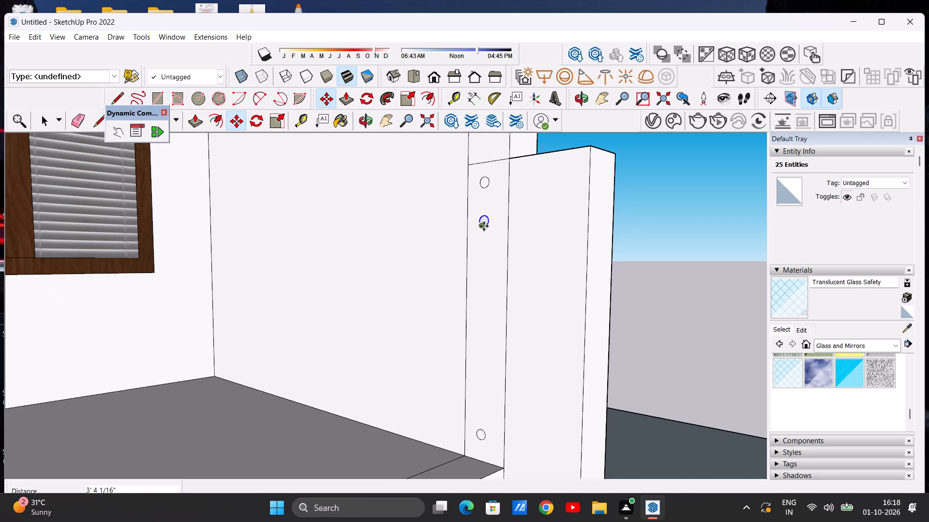
click(488, 229)
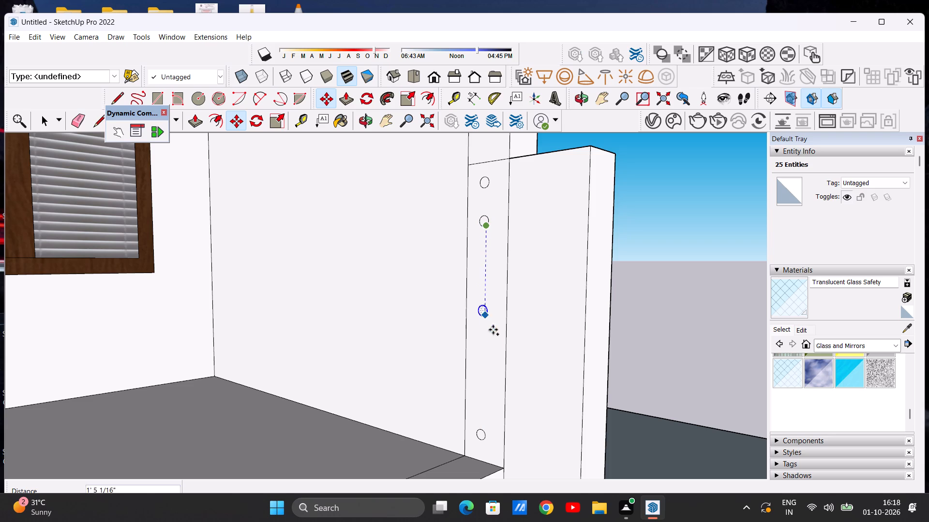
click(487, 404)
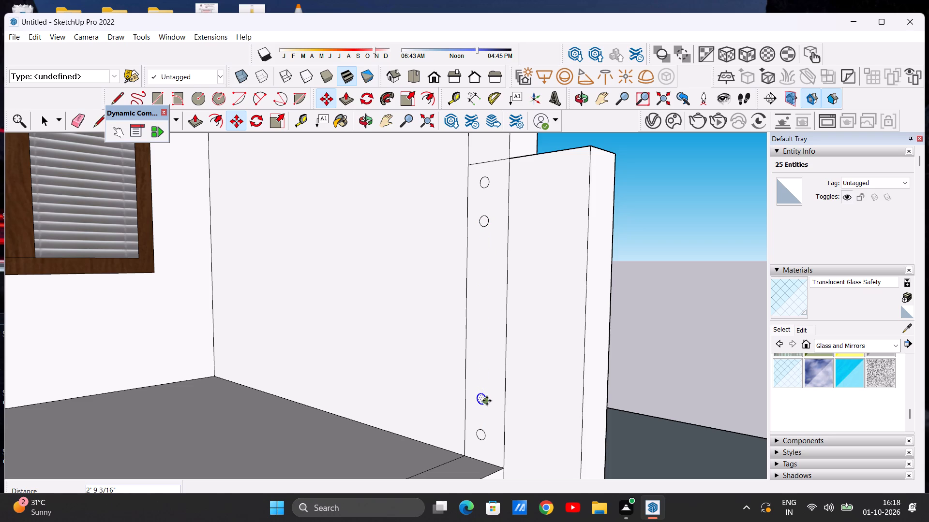
click(486, 401)
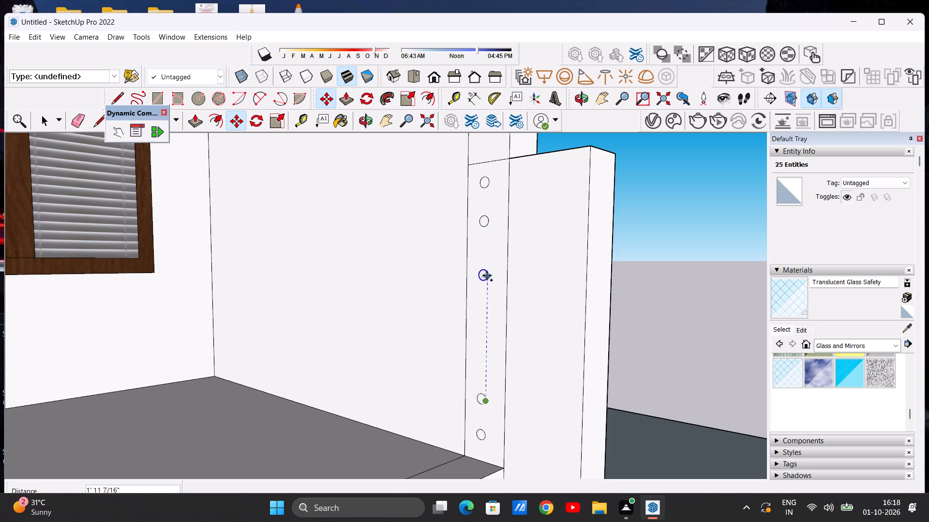
click(487, 261)
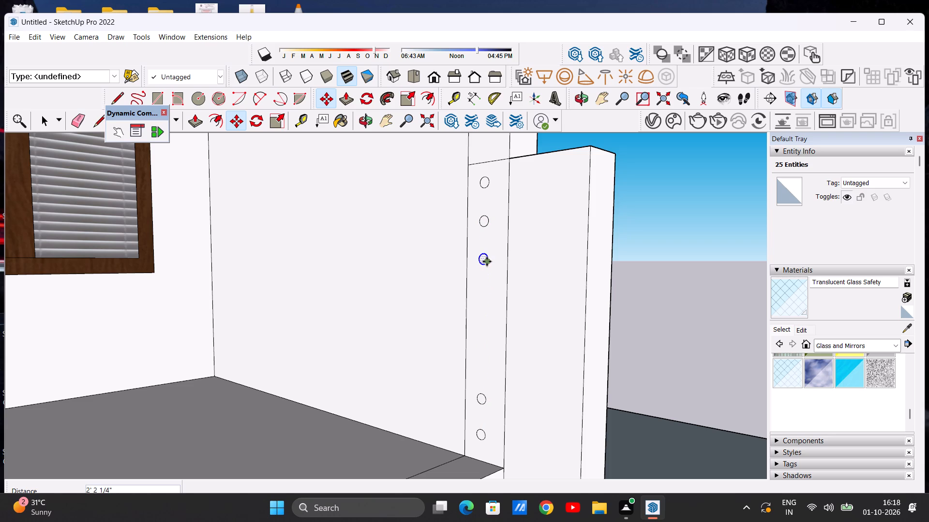
click(487, 261)
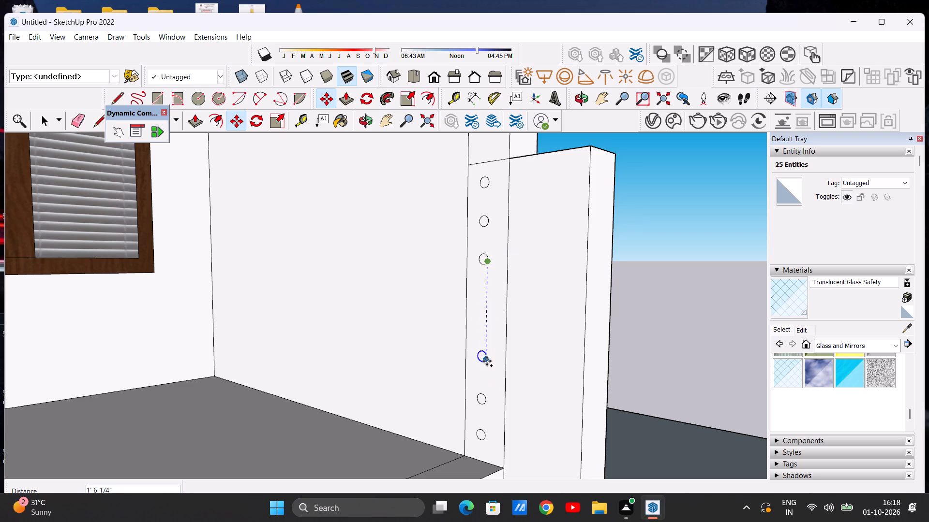
click(487, 356)
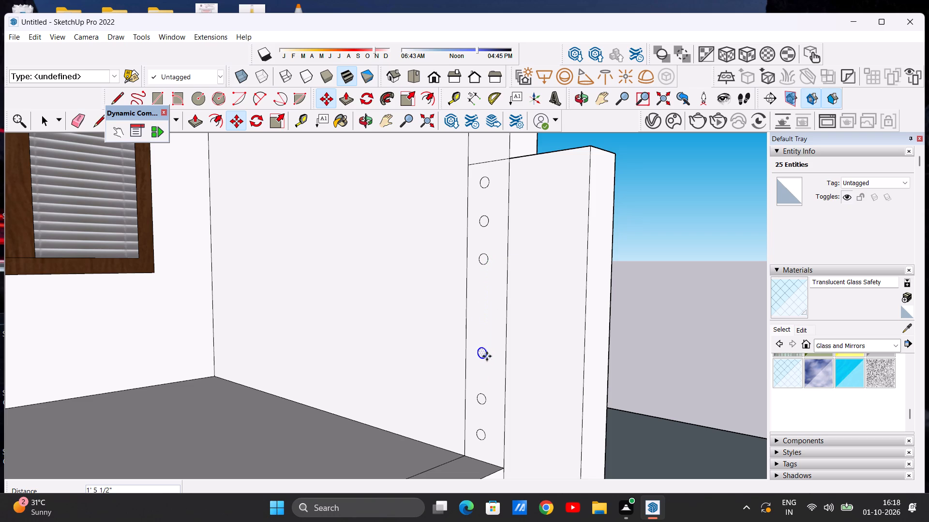
click(487, 356)
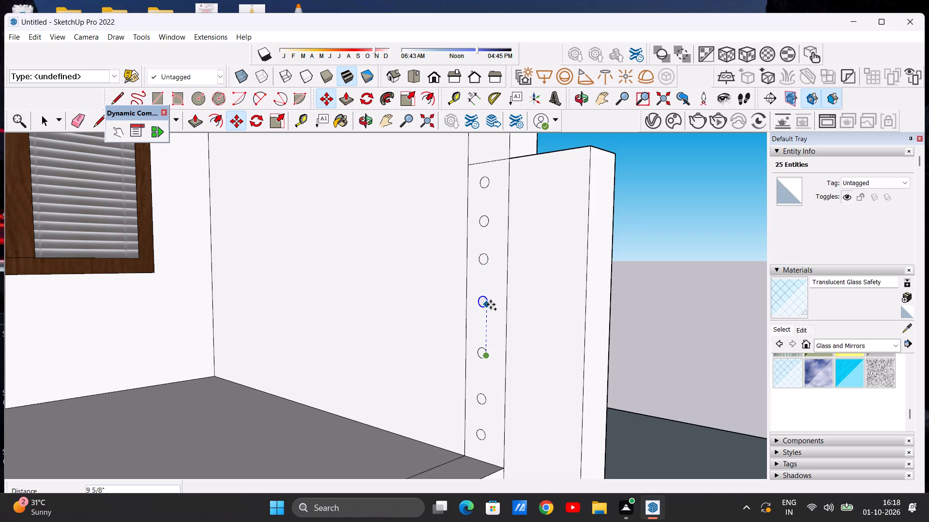
click(491, 304)
key(space)
click(662, 277)
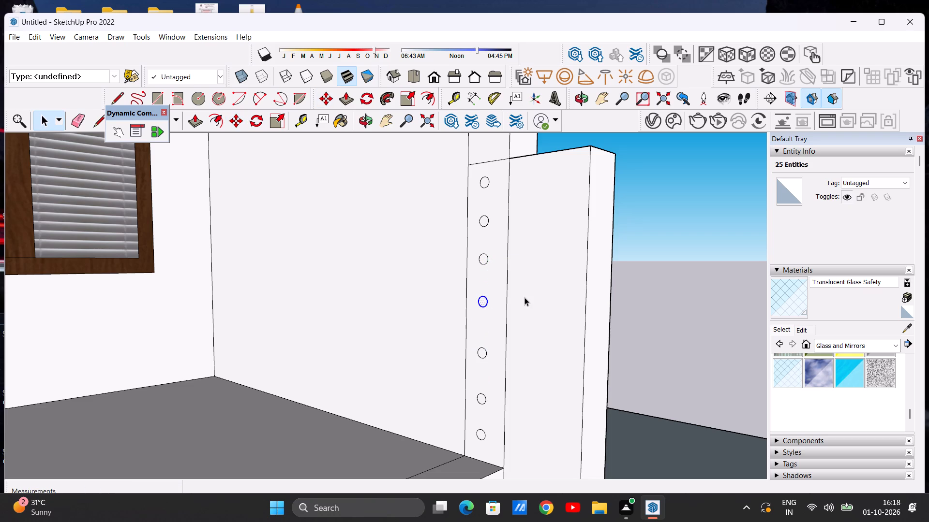
Examine the circle columns at both ends of the porch and the middle post between them from several angles.
scroll(524, 297, down, 16)
middle_drag(536, 318, 300, 312)
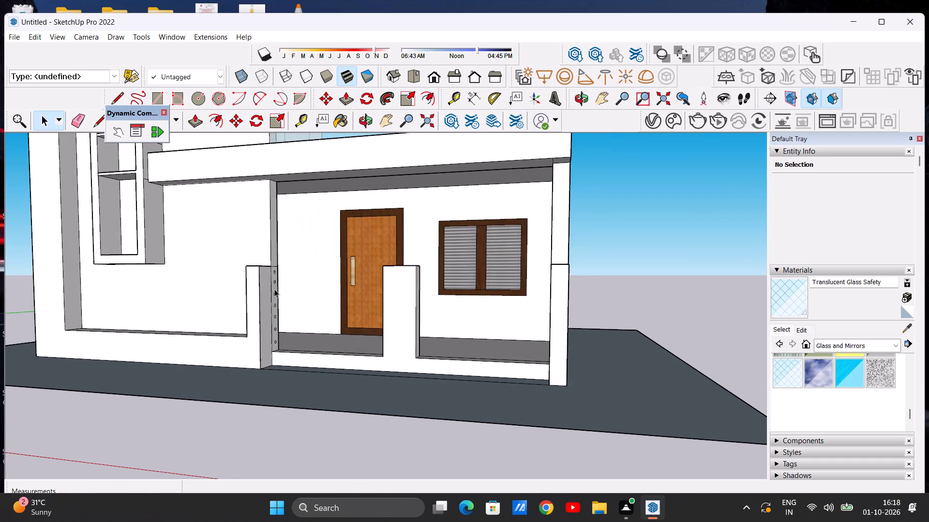
scroll(272, 281, up, 9)
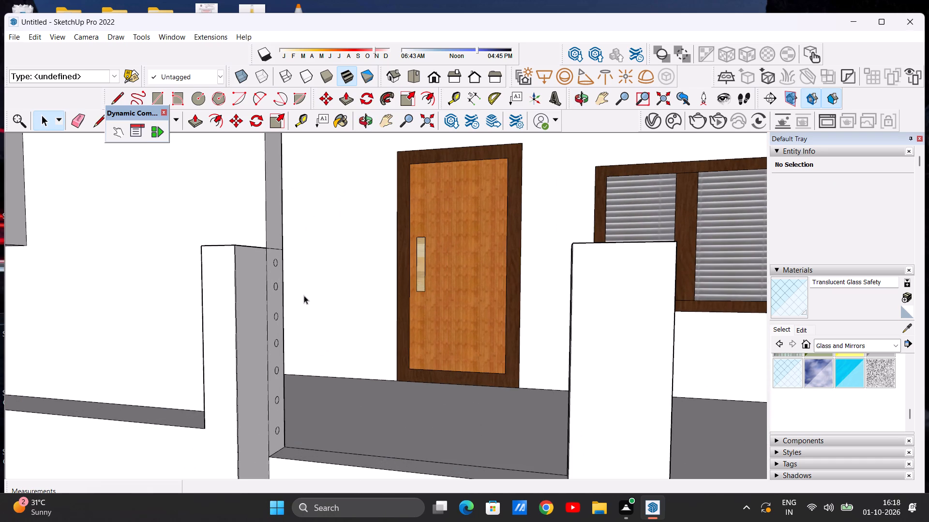
scroll(360, 303, down, 6)
middle_drag(384, 364, 404, 364)
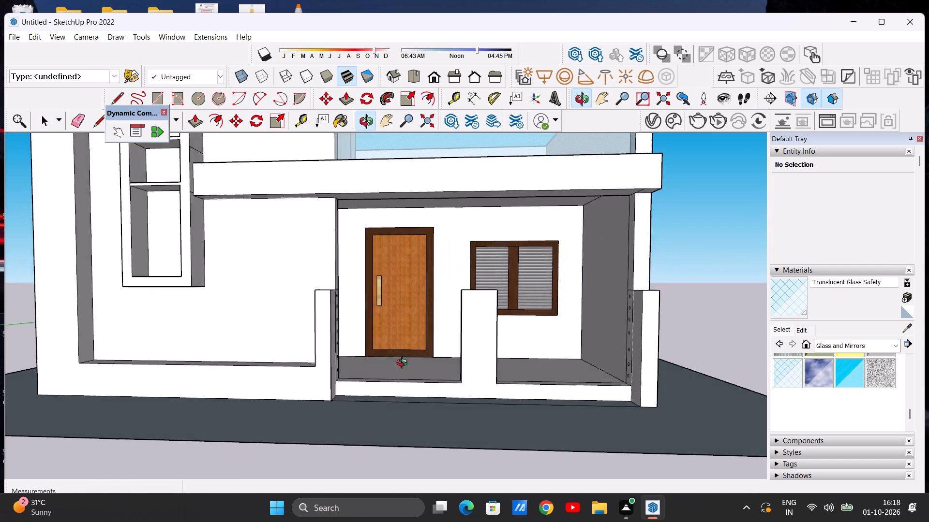
middle_drag(404, 364, 323, 381)
scroll(332, 293, up, 5)
scroll(363, 332, down, 6)
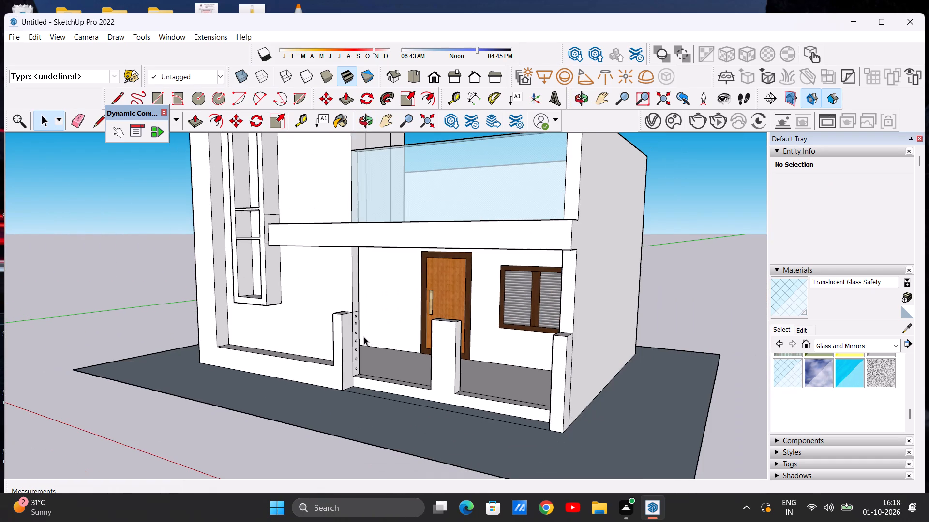
Draw two 9" lines from the middle post's front bottom corners down across the low porch wall to its base edge.
middle_drag(389, 381, 491, 421)
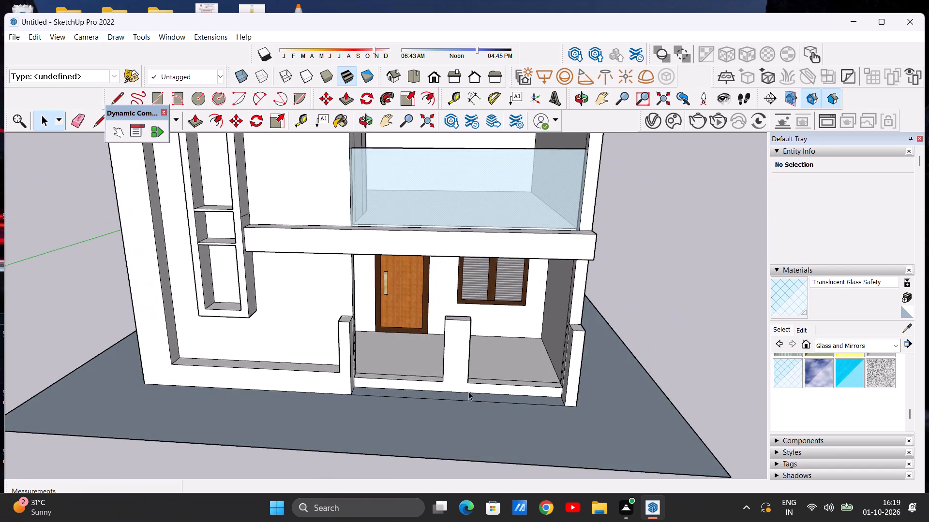
scroll(455, 390, up, 12)
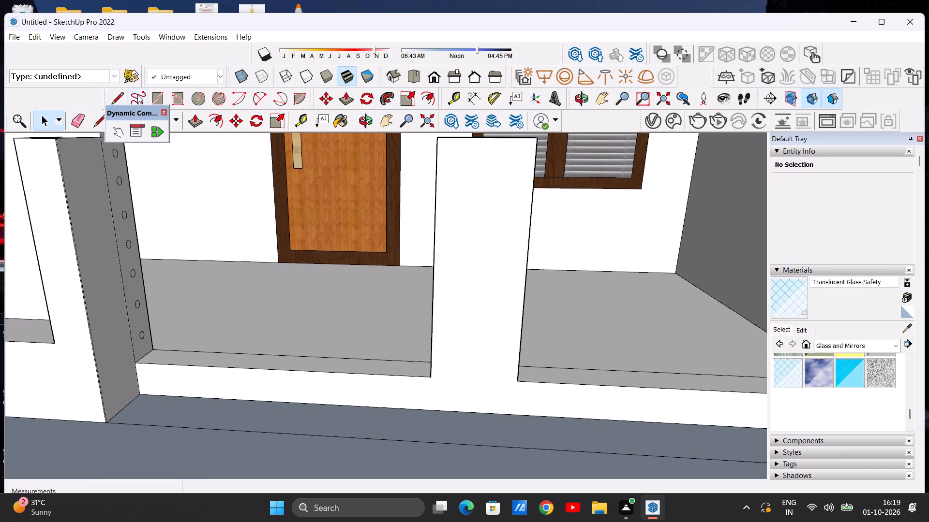
click(117, 99)
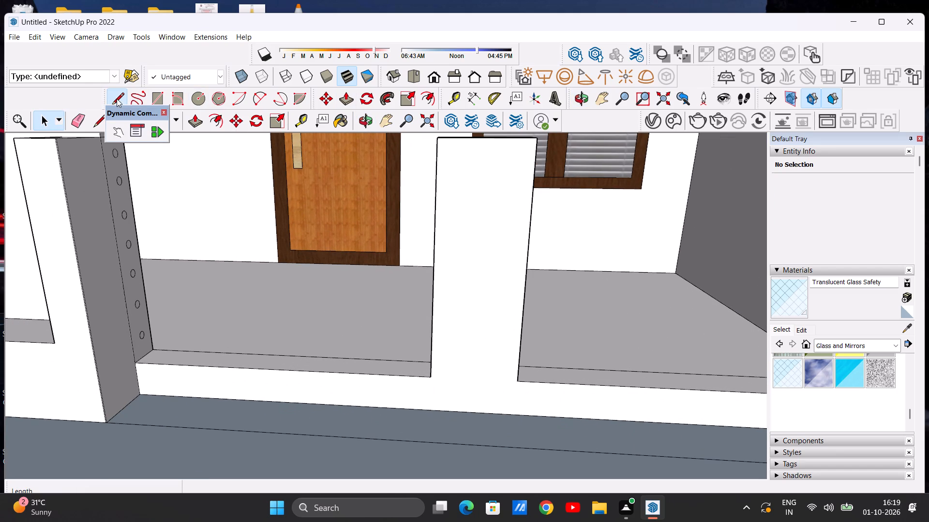
scroll(449, 414, up, 7)
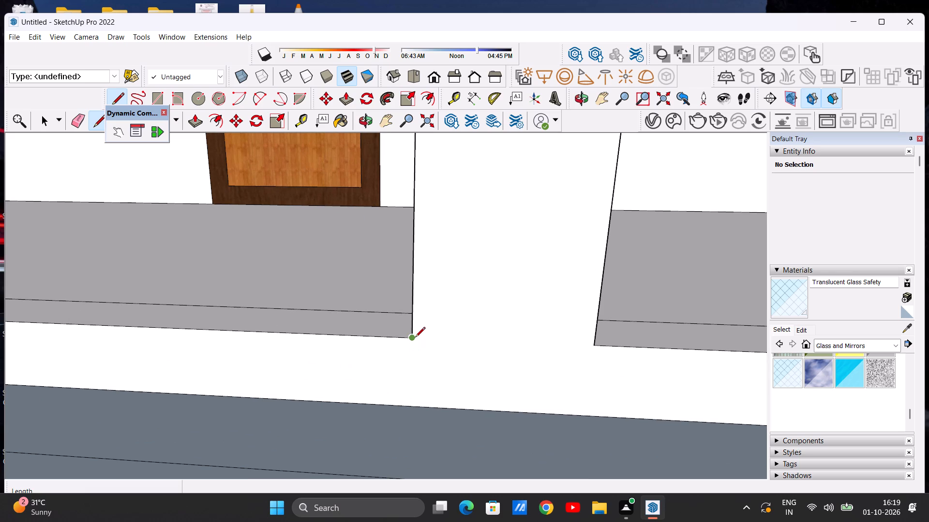
click(415, 338)
click(412, 410)
click(595, 347)
click(585, 417)
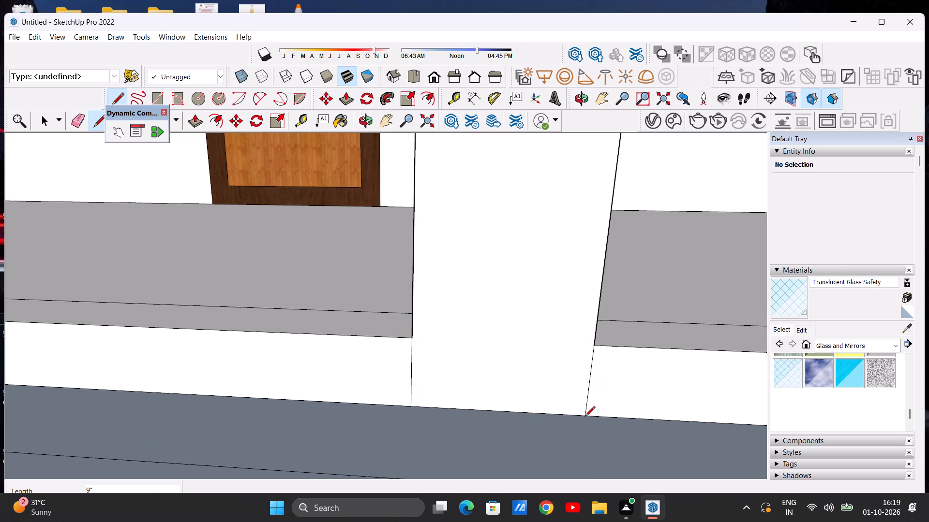
key(space)
scroll(546, 418, down, 20)
scroll(546, 418, down, 1)
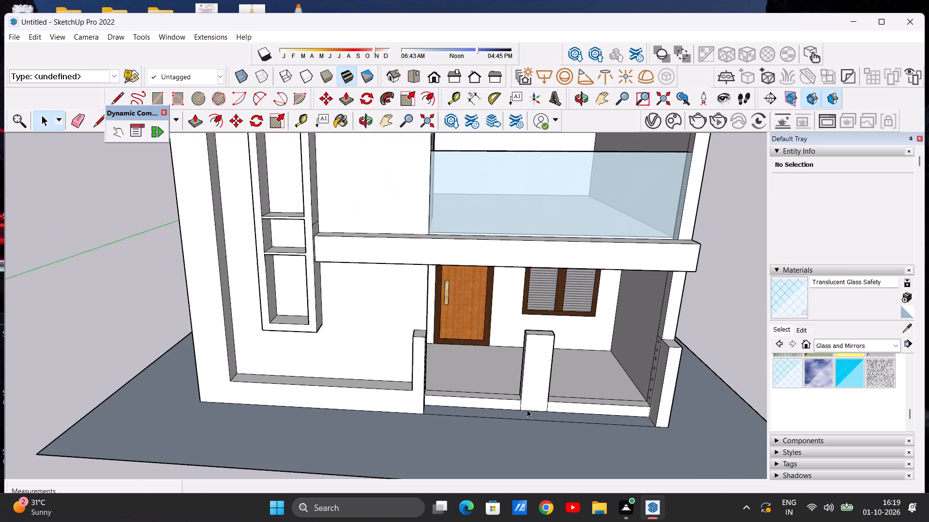
middle_drag(579, 406, 401, 367)
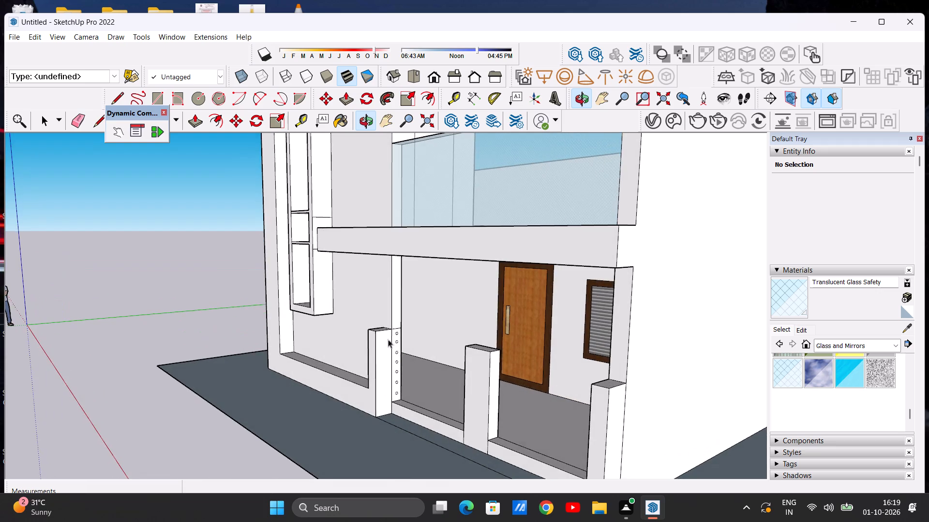
Push/Pull the top circle beside the feature-wall post about 6' 4 1/8" across to the middle post as a round rail.
scroll(392, 331, up, 13)
key(p)
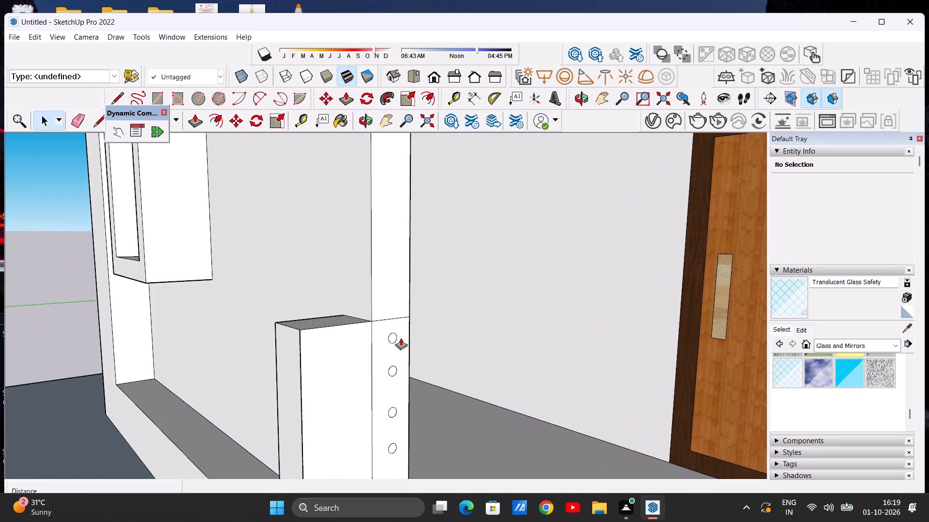
scroll(400, 327, up, 12)
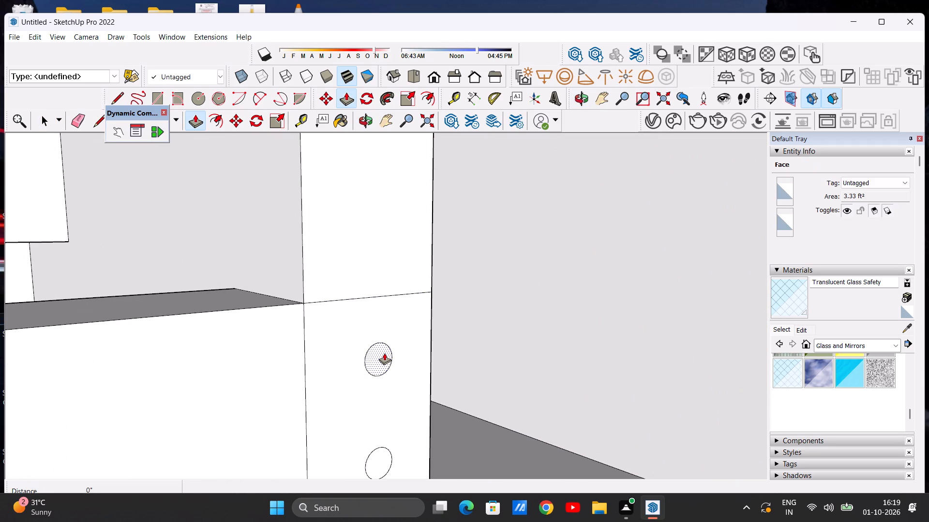
click(384, 353)
scroll(488, 365, down, 14)
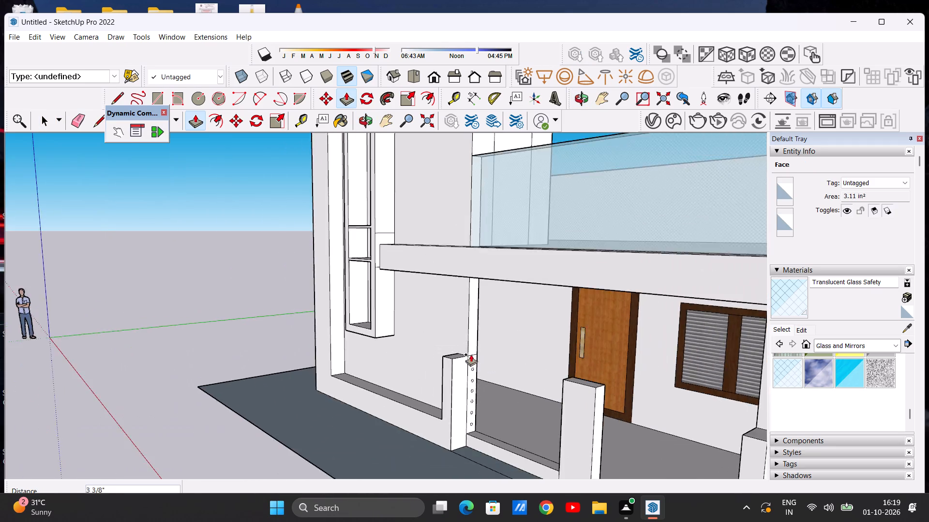
scroll(471, 354, down, 5)
middle_drag(472, 367, 587, 374)
scroll(530, 351, up, 8)
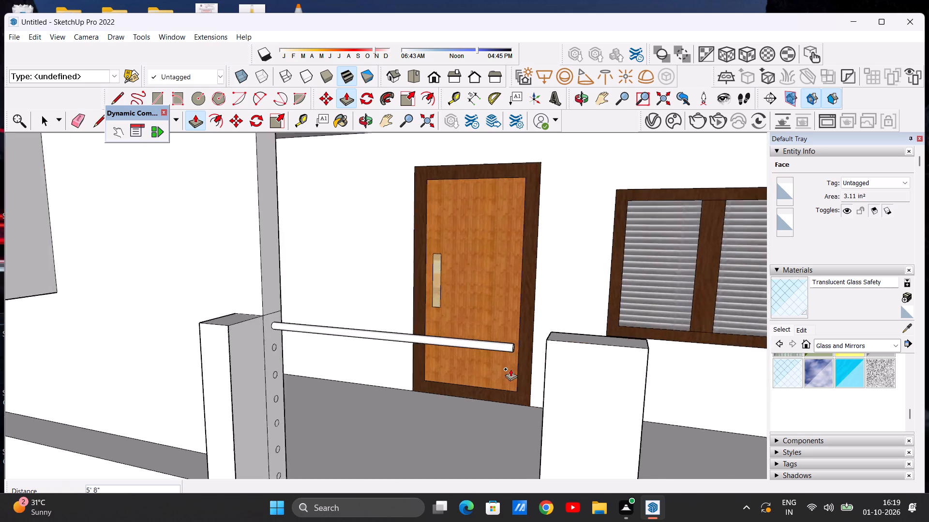
scroll(510, 369, up, 4)
middle_drag(494, 371, 568, 372)
scroll(624, 319, up, 4)
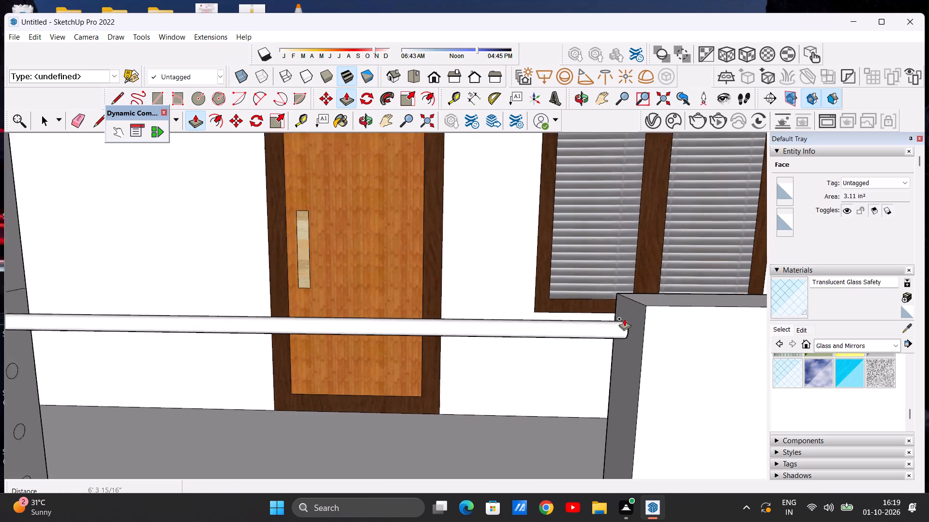
scroll(624, 319, up, 9)
click(628, 310)
Push/Pull the top circle on the outer-corner strip about 6' 5 5/16" to the middle post's facing side.
scroll(558, 370, down, 3)
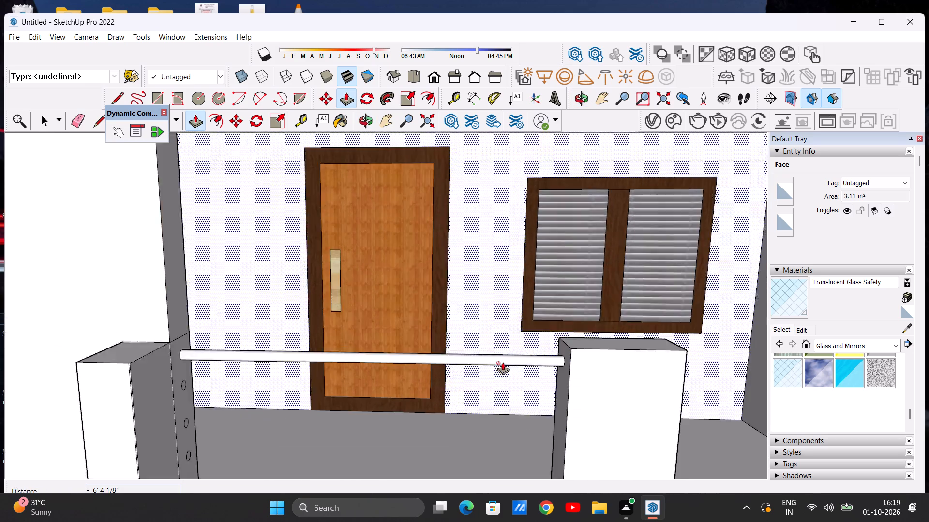
scroll(503, 362, down, 17)
scroll(602, 369, up, 6)
scroll(441, 365, down, 5)
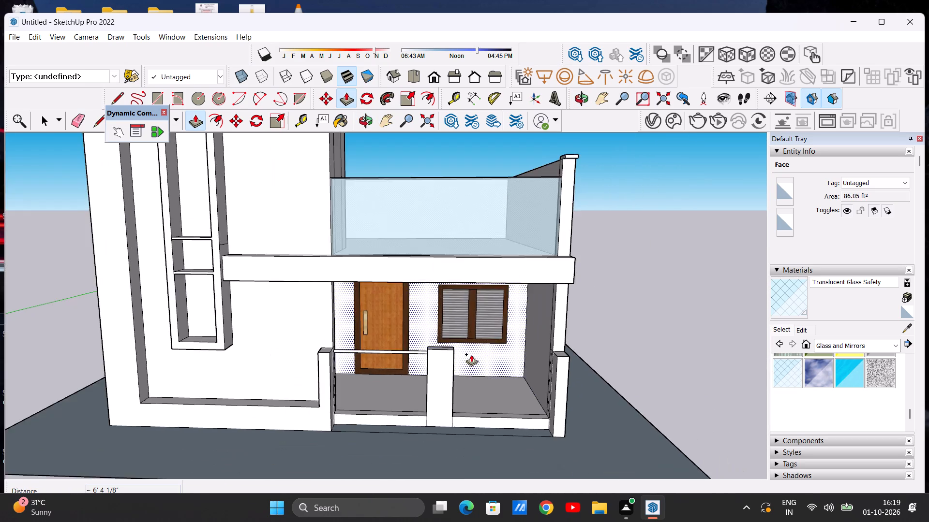
scroll(471, 354, down, 2)
middle_drag(447, 375, 522, 372)
scroll(525, 330, up, 6)
scroll(502, 362, up, 5)
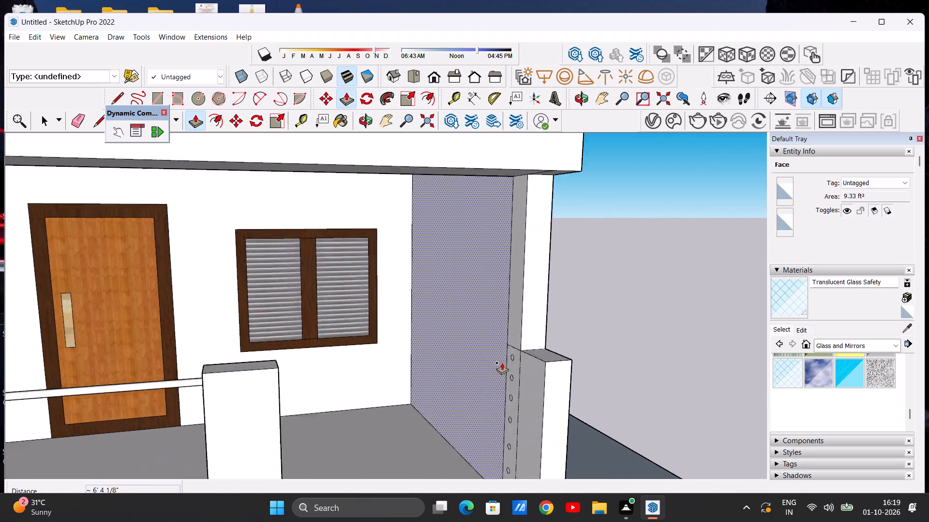
scroll(502, 362, up, 20)
scroll(502, 362, up, 2)
click(516, 356)
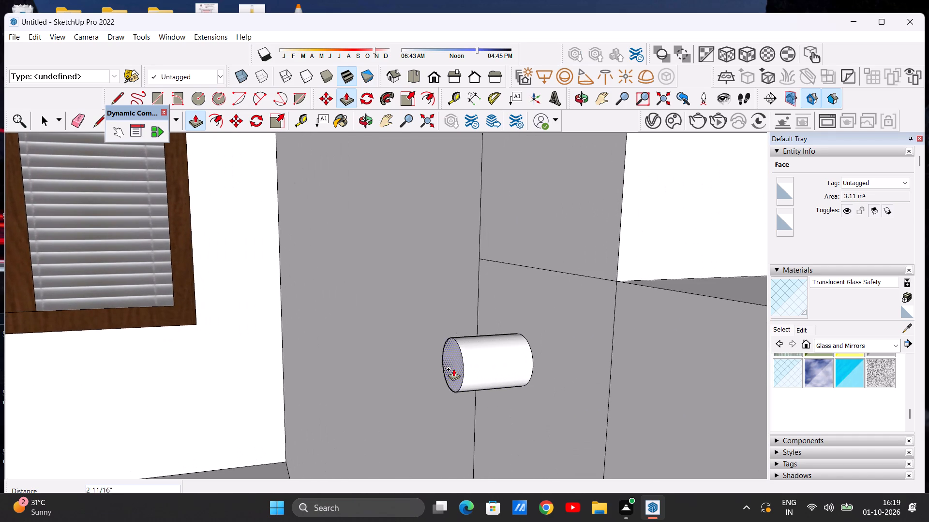
scroll(471, 362, down, 17)
middle_drag(291, 370, 287, 370)
scroll(290, 370, down, 1)
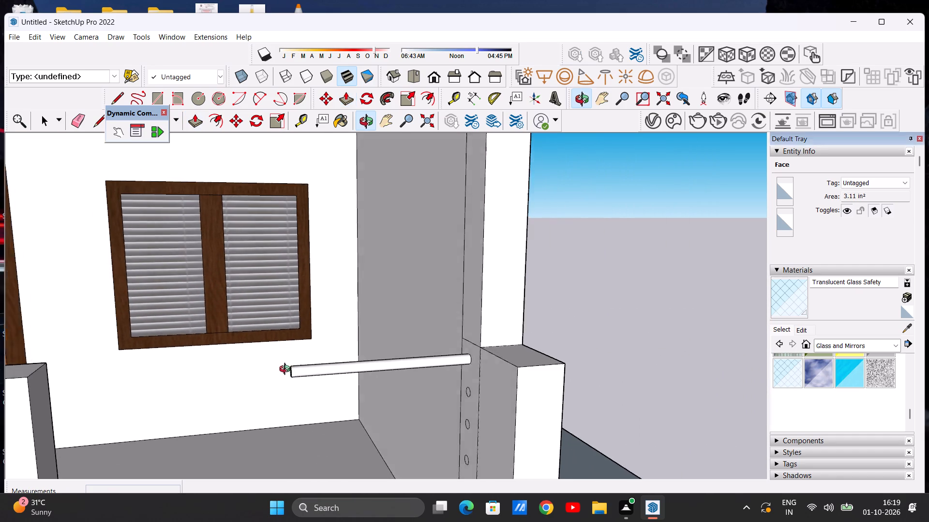
middle_drag(287, 370, 211, 373)
scroll(210, 373, down, 6)
scroll(161, 366, up, 6)
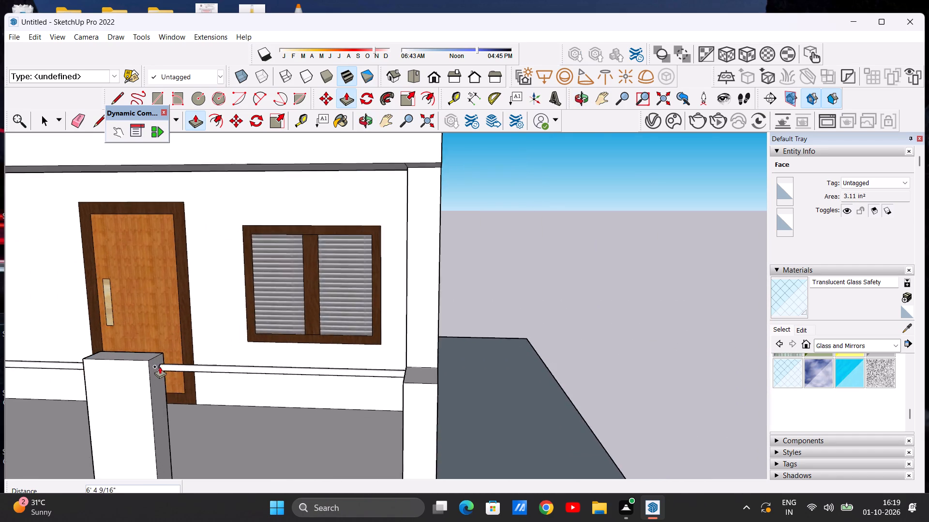
scroll(160, 366, up, 11)
click(163, 350)
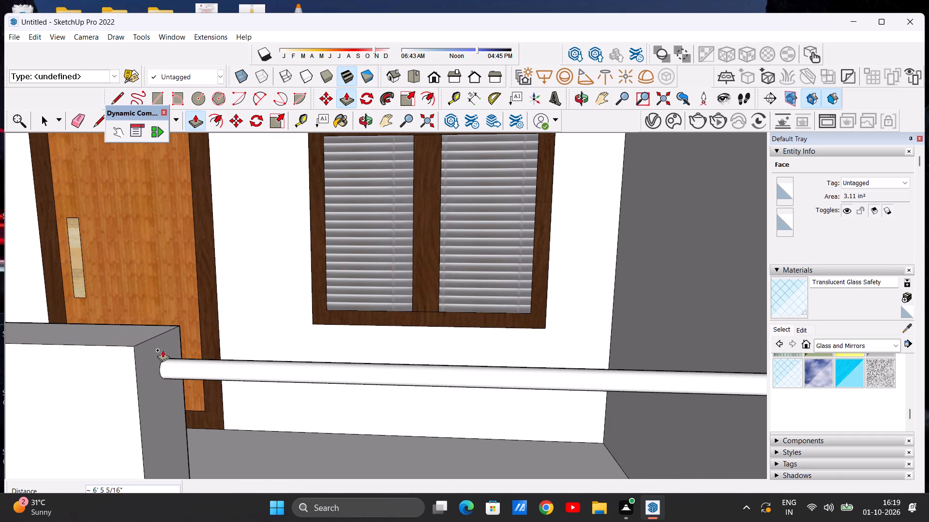
Extrude the second circle from the top beside the feature-wall post about 6' 4 1/8" to the middle post.
scroll(235, 371, down, 5)
scroll(307, 363, down, 16)
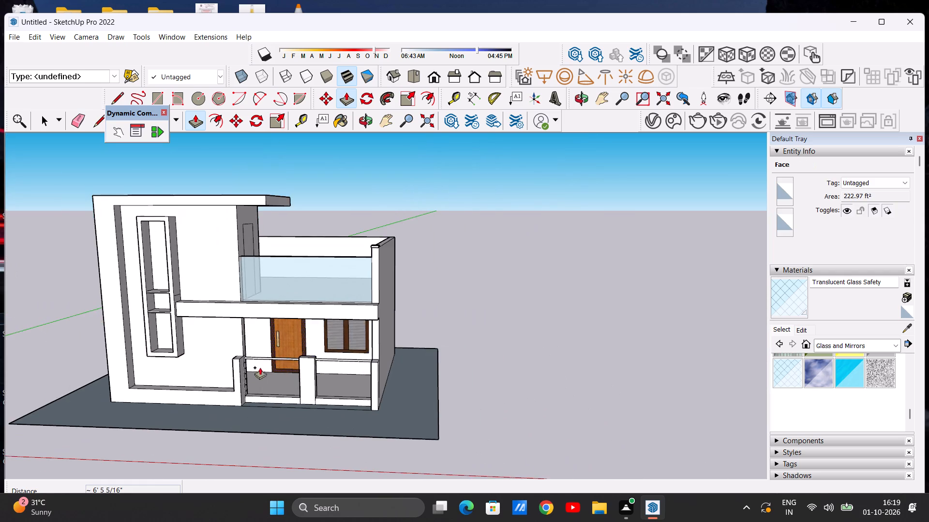
middle_drag(267, 366, 215, 362)
scroll(264, 356, up, 17)
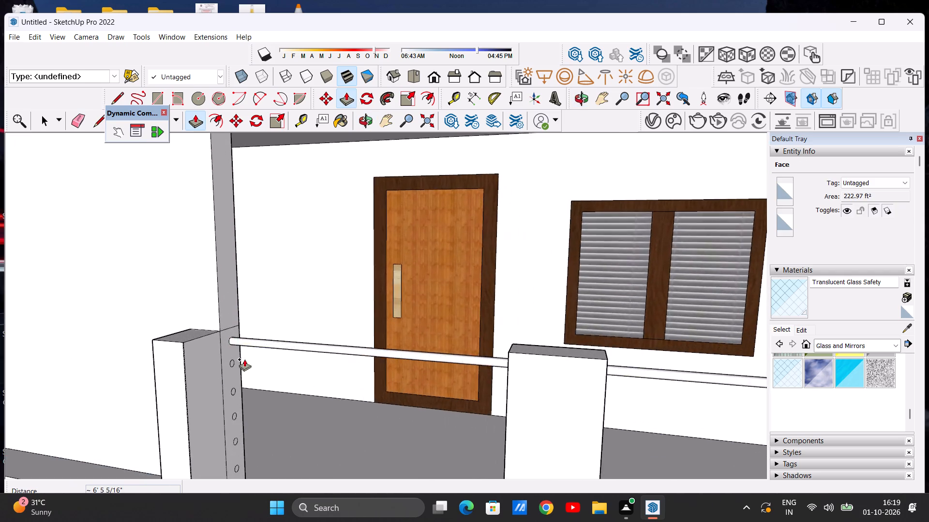
scroll(244, 359, up, 4)
click(110, 396)
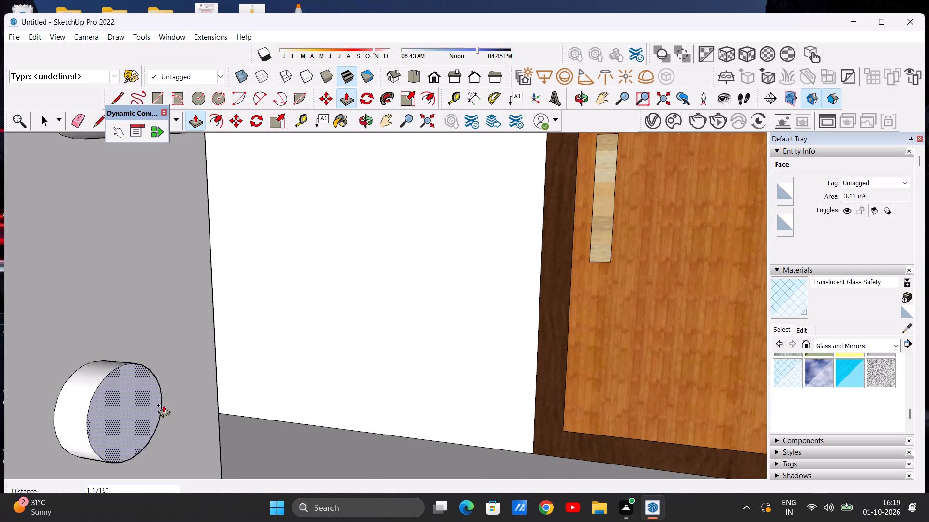
scroll(374, 416, down, 20)
scroll(374, 416, down, 9)
middle_drag(378, 410, 384, 411)
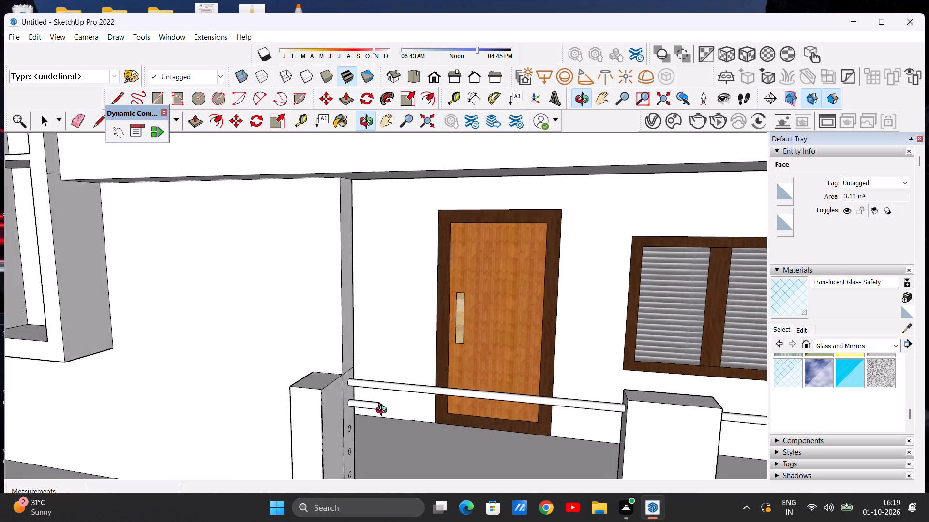
middle_drag(384, 411, 486, 414)
scroll(606, 400, up, 8)
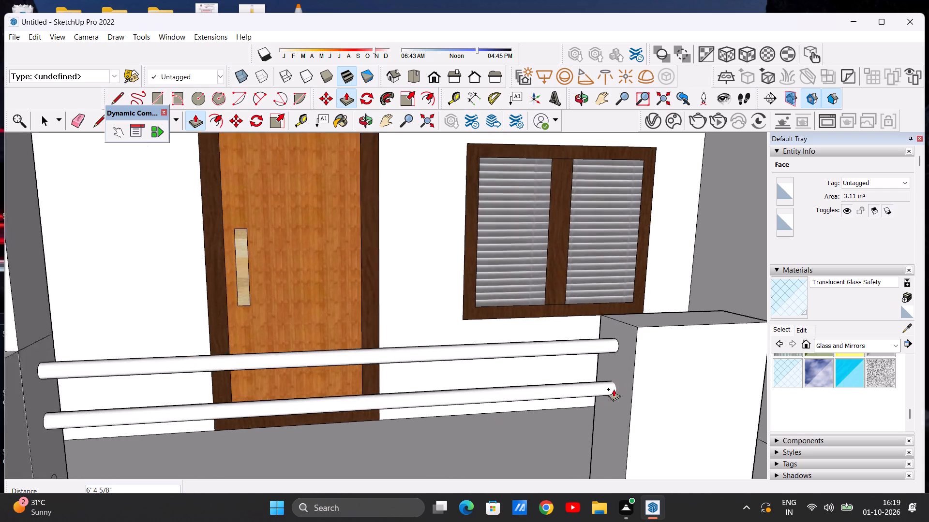
scroll(614, 389, up, 9)
click(614, 366)
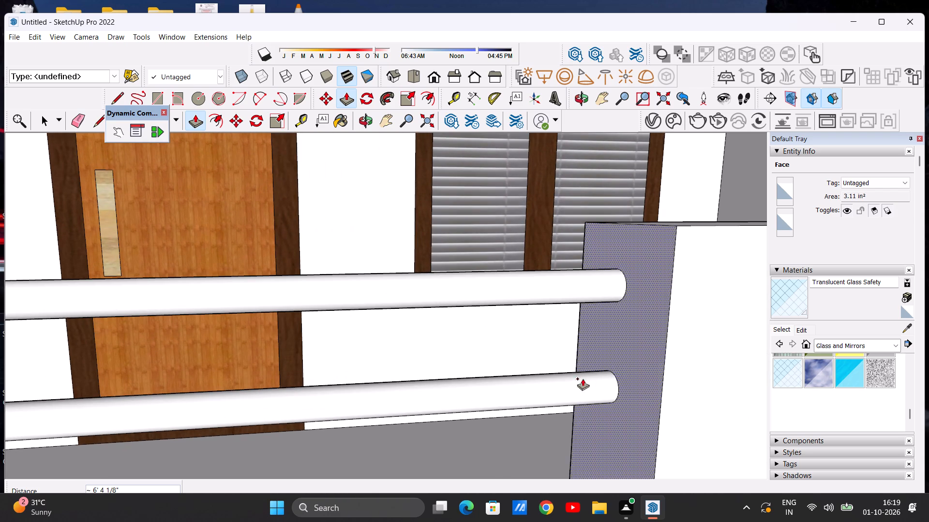
Extrude the second circle from the top on the outer-corner strip about 6' 5 5/16" to the middle post.
scroll(547, 383, down, 20)
scroll(547, 383, down, 4)
scroll(585, 374, up, 7)
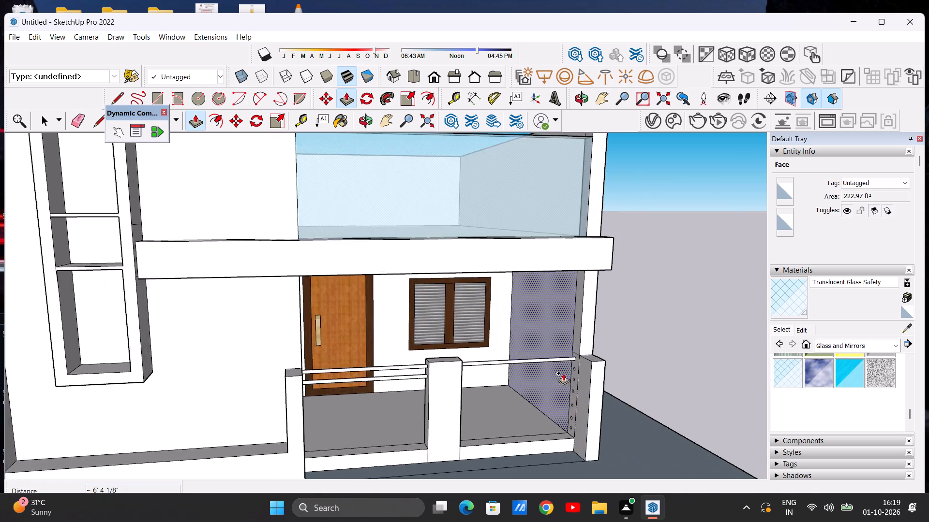
scroll(573, 378, up, 19)
scroll(572, 356, up, 12)
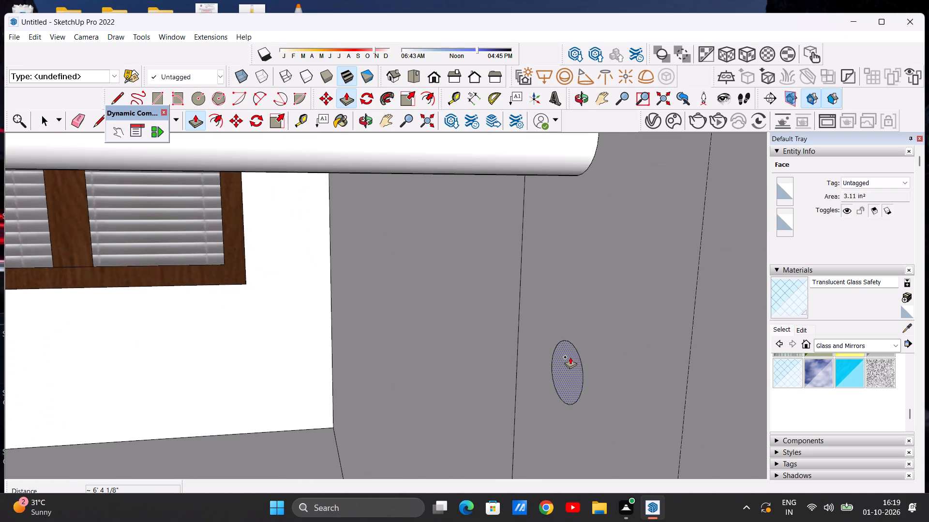
click(570, 357)
scroll(492, 370, down, 20)
scroll(492, 370, down, 3)
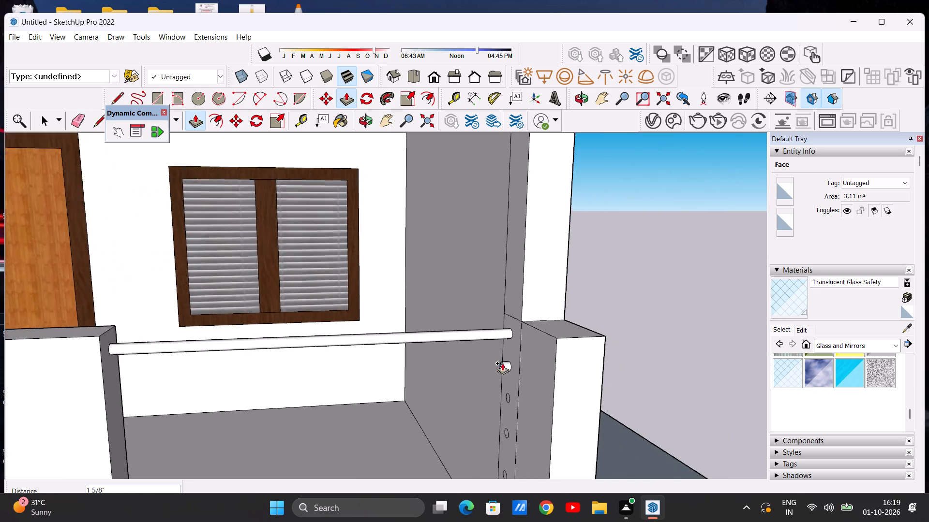
scroll(502, 363, down, 1)
scroll(363, 372, down, 11)
scroll(313, 375, up, 5)
middle_drag(300, 375, 270, 371)
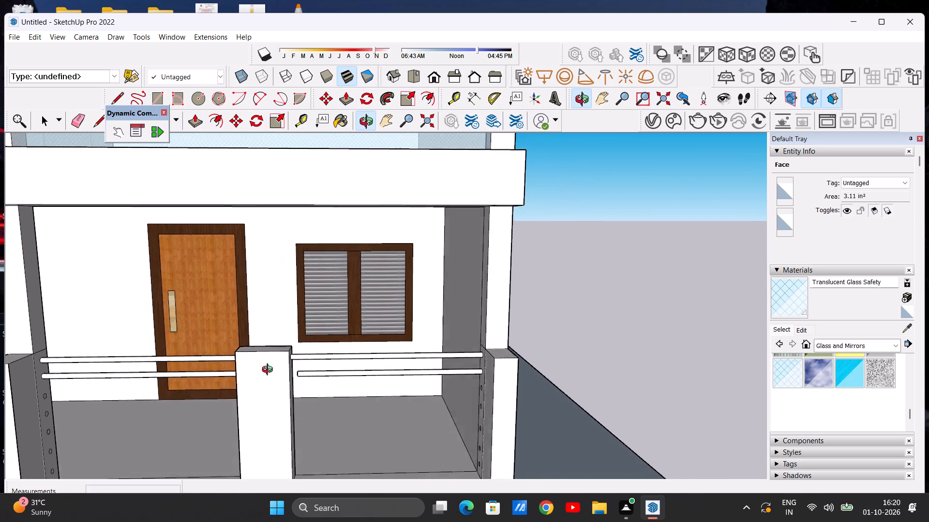
middle_drag(270, 371, 253, 371)
scroll(304, 367, up, 11)
scroll(271, 371, down, 4)
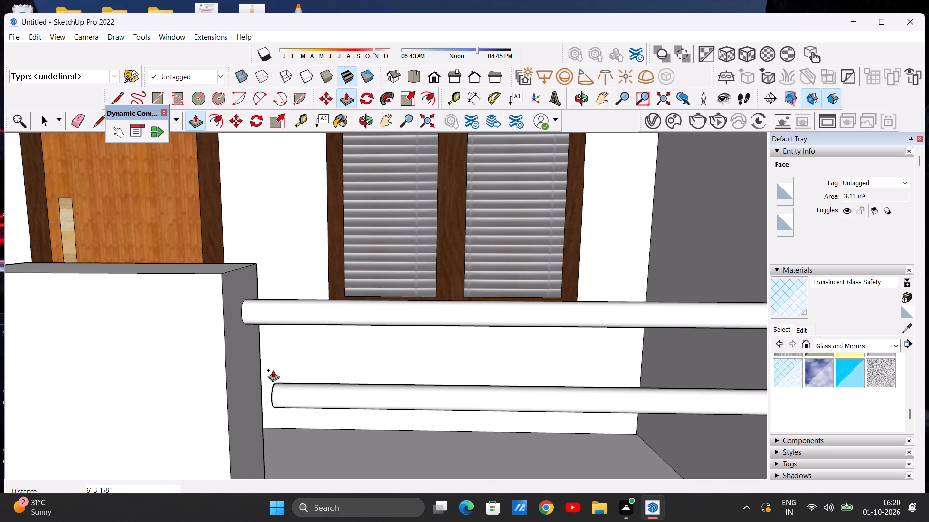
click(251, 368)
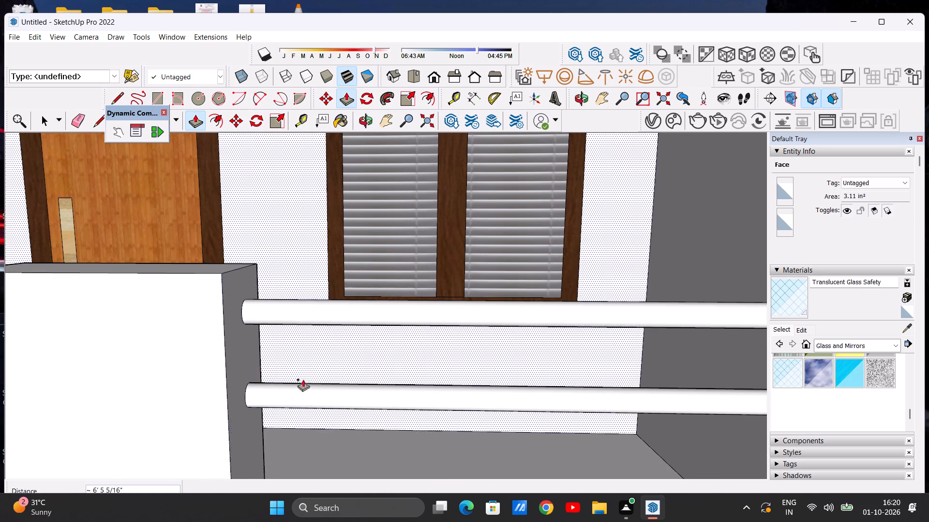
Extrude the third circle from the top beside the feature-wall post about 6' 4 1/8" to the middle post.
scroll(332, 383, down, 18)
middle_drag(333, 384, 256, 377)
scroll(278, 358, up, 2)
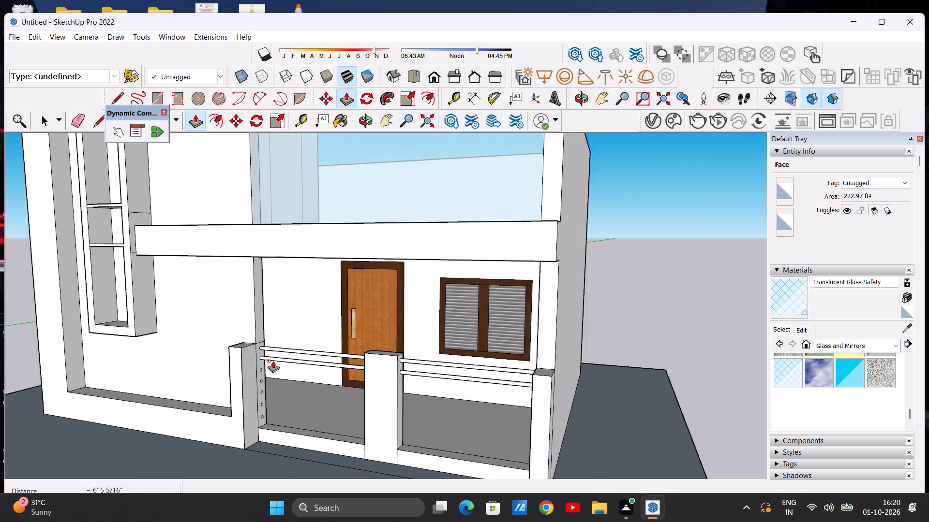
scroll(273, 361, up, 17)
scroll(251, 365, up, 15)
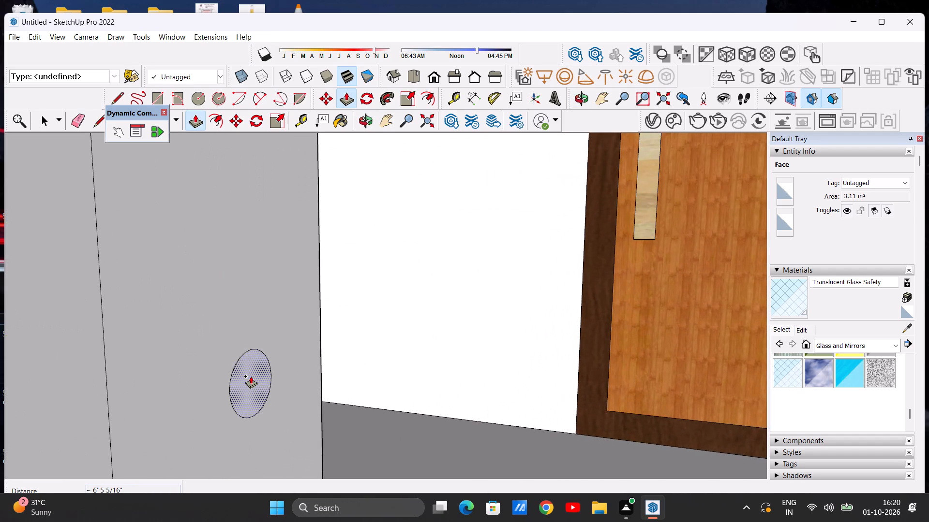
click(251, 376)
scroll(335, 384, down, 20)
scroll(335, 384, down, 2)
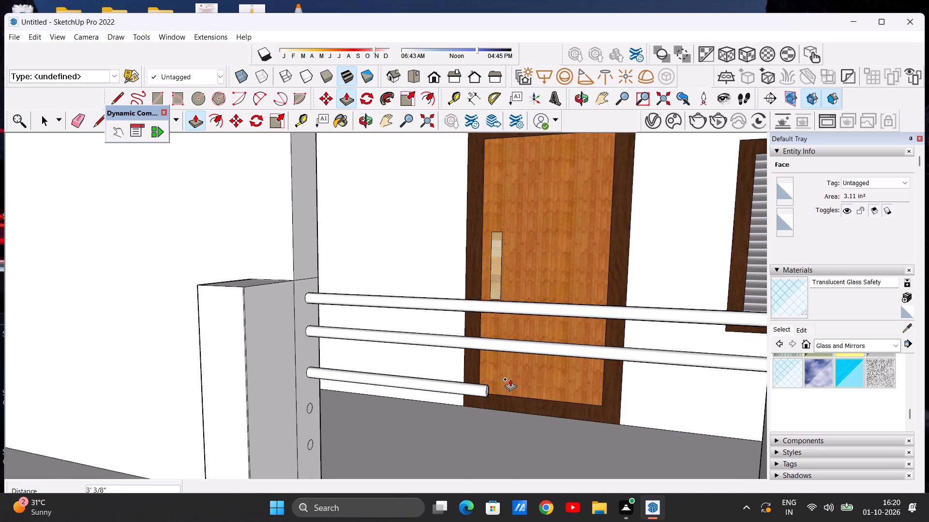
scroll(527, 385, down, 2)
scroll(525, 385, up, 1)
scroll(523, 385, down, 2)
middle_drag(485, 383, 579, 385)
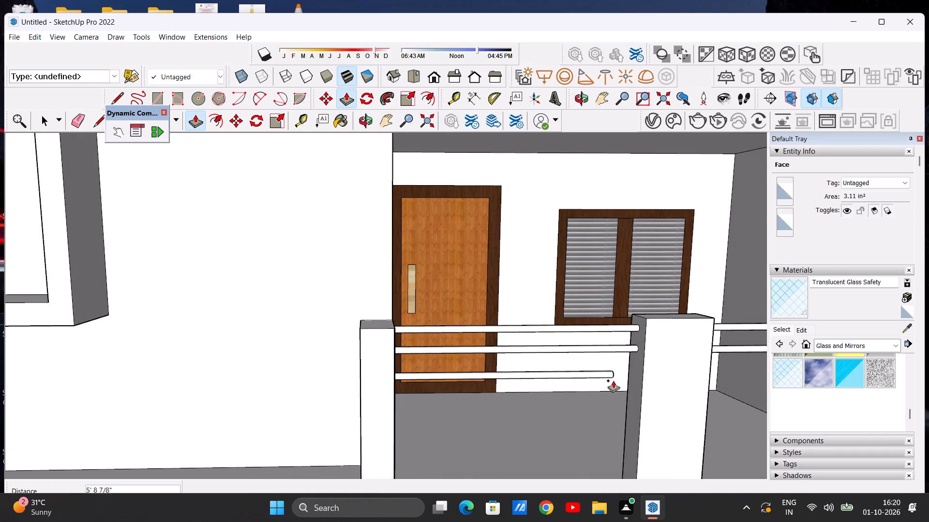
scroll(631, 368, up, 16)
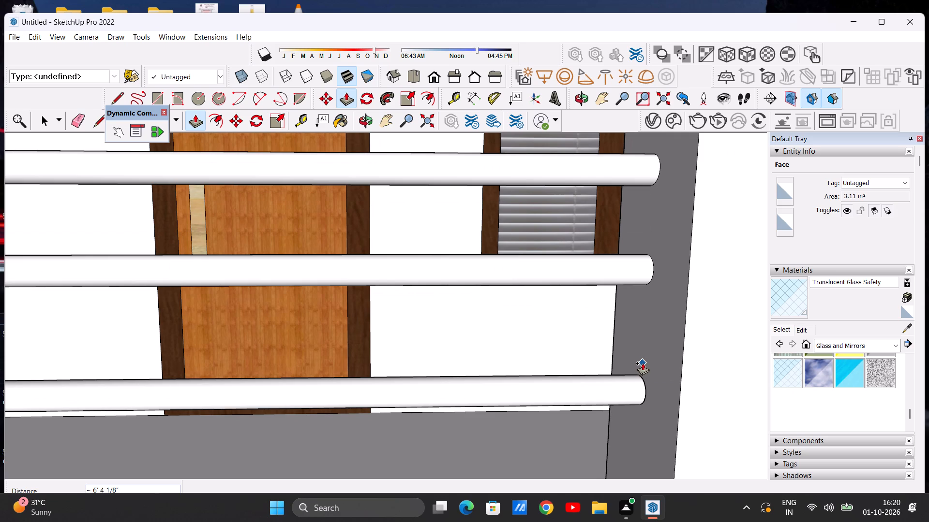
click(643, 363)
Extrude the third circle from the top on the outer-corner strip about 6' 5 5/16" to the middle post.
scroll(534, 381, down, 20)
scroll(534, 381, down, 2)
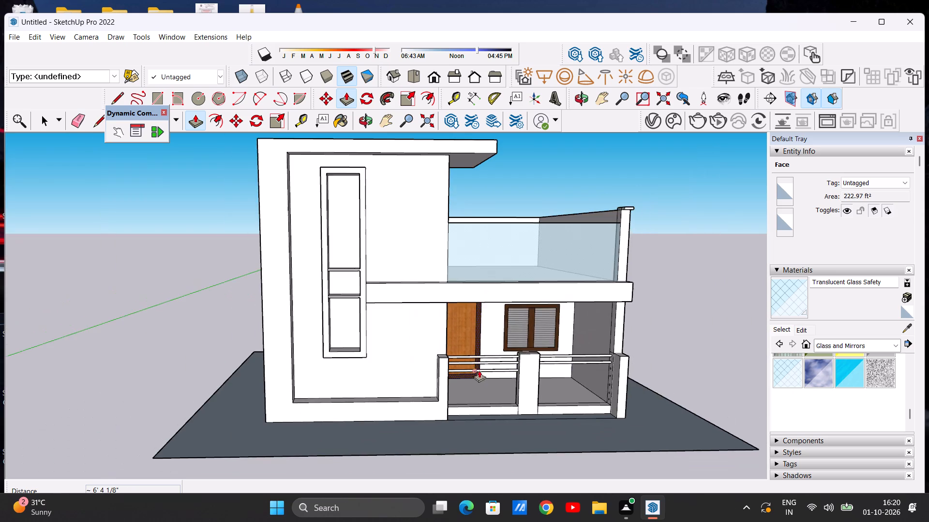
scroll(629, 377, up, 12)
middle_drag(600, 373, 649, 359)
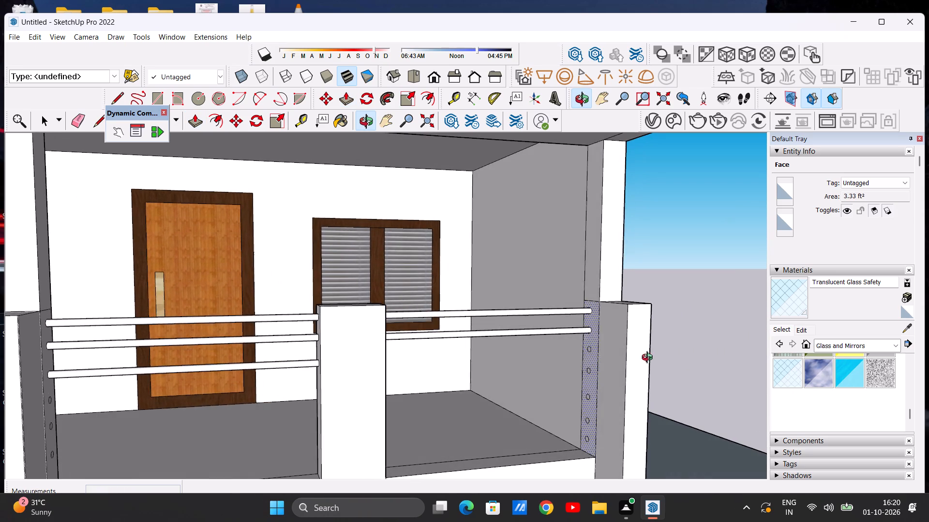
middle_drag(649, 359, 652, 359)
scroll(596, 352, up, 20)
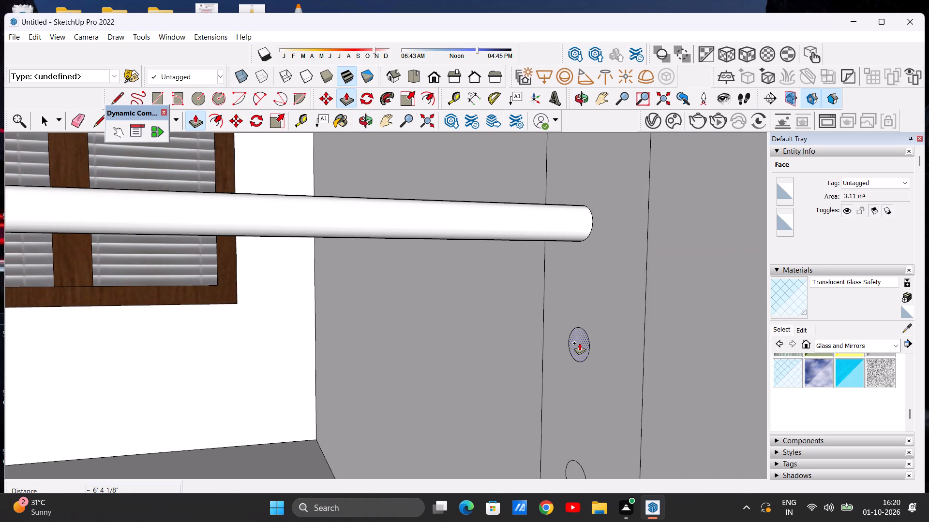
click(579, 343)
scroll(514, 349, down, 20)
scroll(514, 349, down, 1)
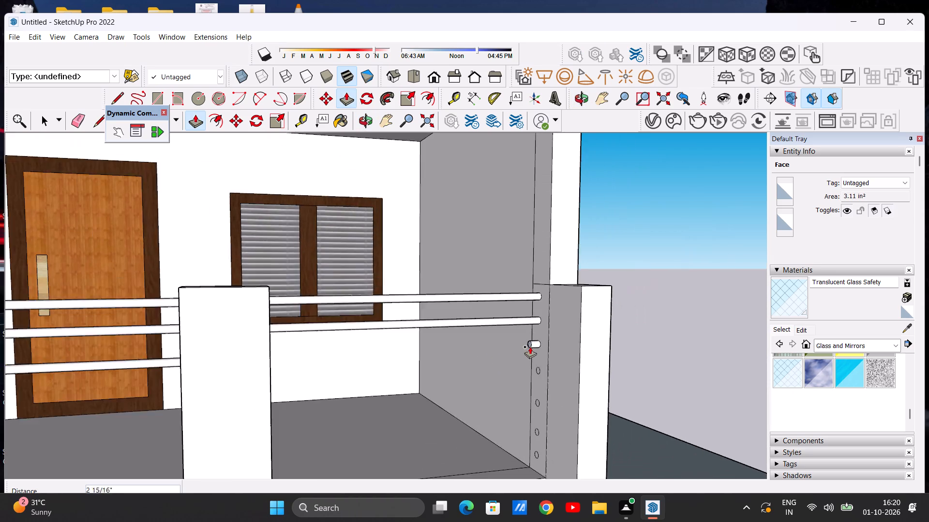
scroll(530, 347, down, 2)
middle_drag(528, 348, 412, 352)
scroll(365, 352, up, 8)
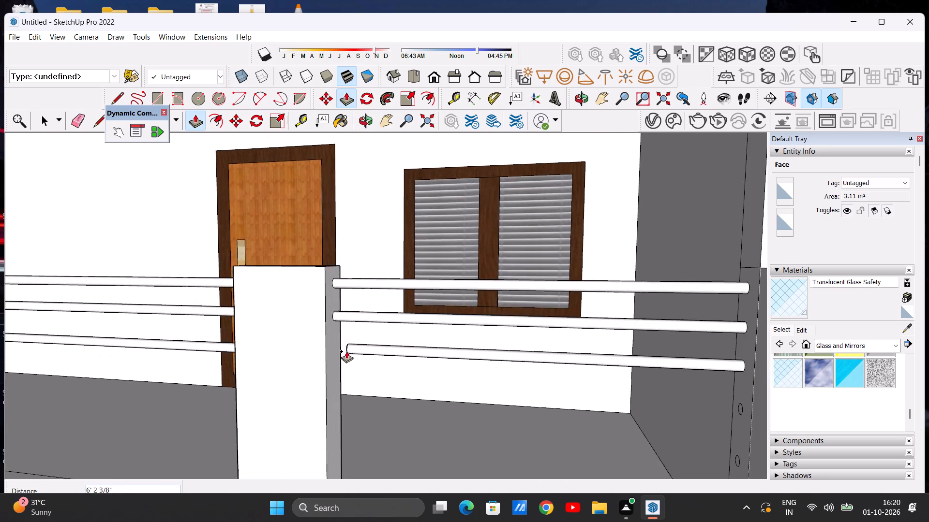
scroll(346, 351, up, 4)
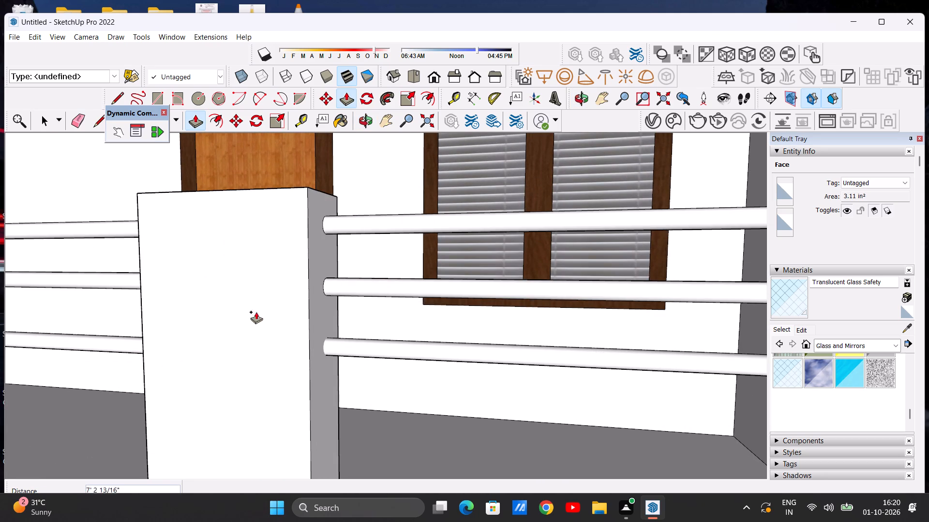
click(330, 323)
Extrude the fourth circle from the top beside the feature-wall post about 6' 4 1/8" to the middle post.
scroll(369, 351, down, 4)
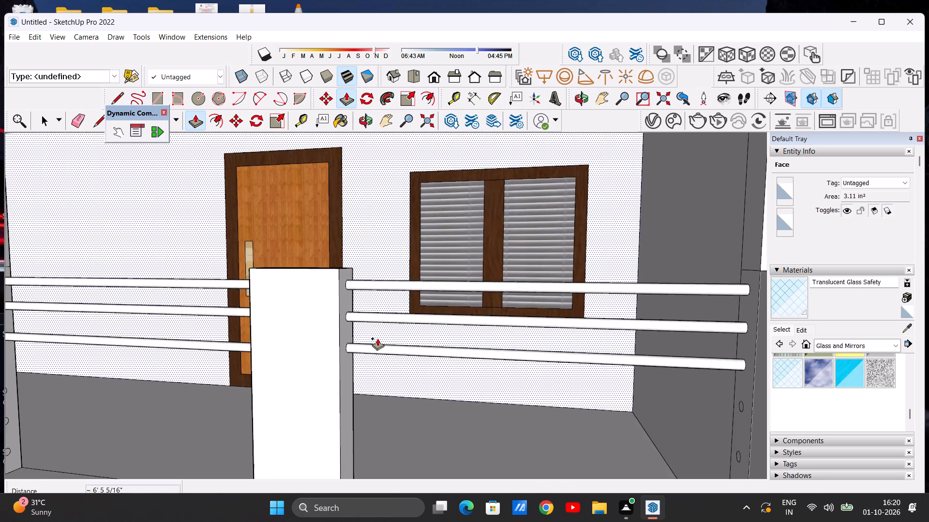
scroll(377, 338, down, 15)
scroll(286, 358, down, 6)
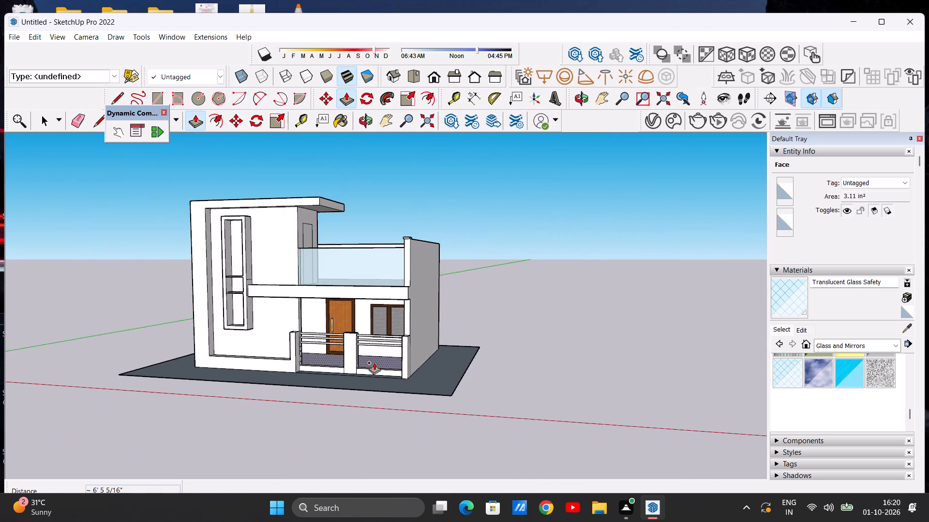
middle_drag(354, 365, 281, 349)
scroll(312, 339, up, 8)
scroll(303, 345, up, 14)
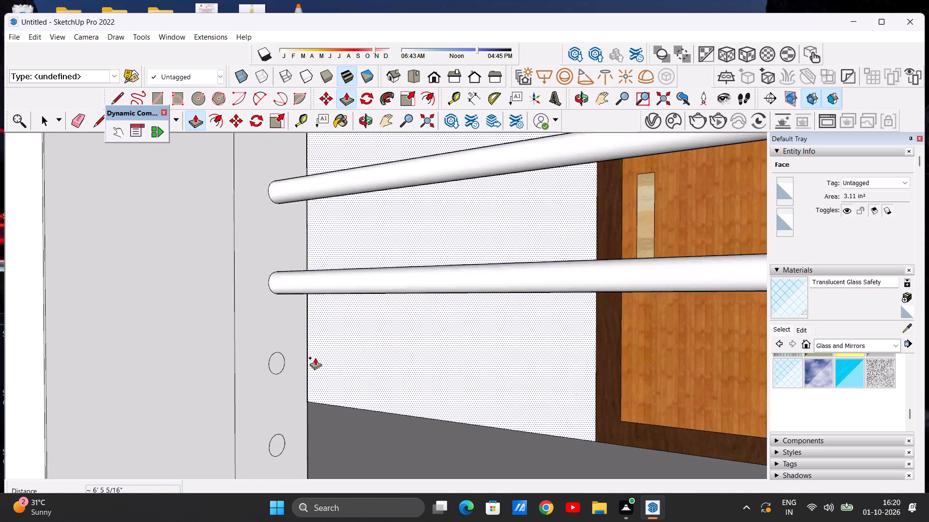
click(256, 366)
scroll(438, 377, down, 13)
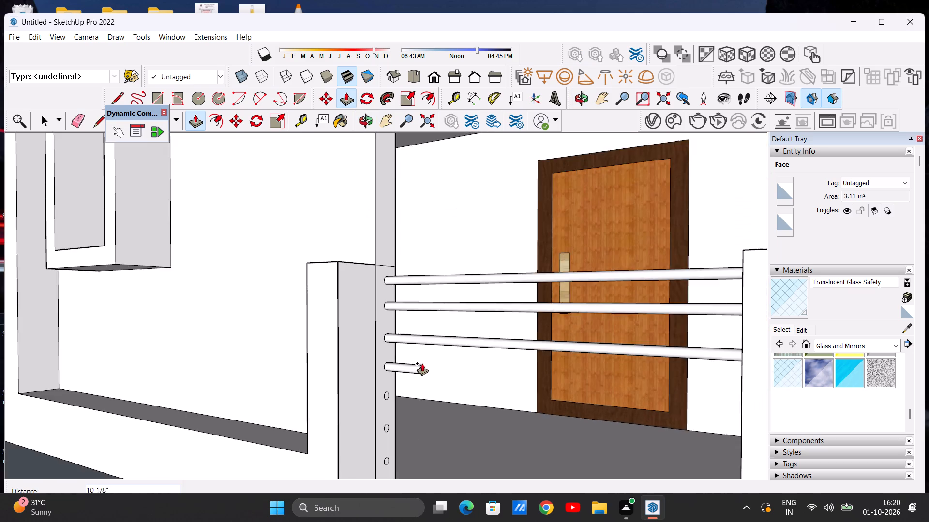
scroll(422, 363, down, 10)
middle_drag(425, 367, 548, 373)
scroll(516, 366, up, 7)
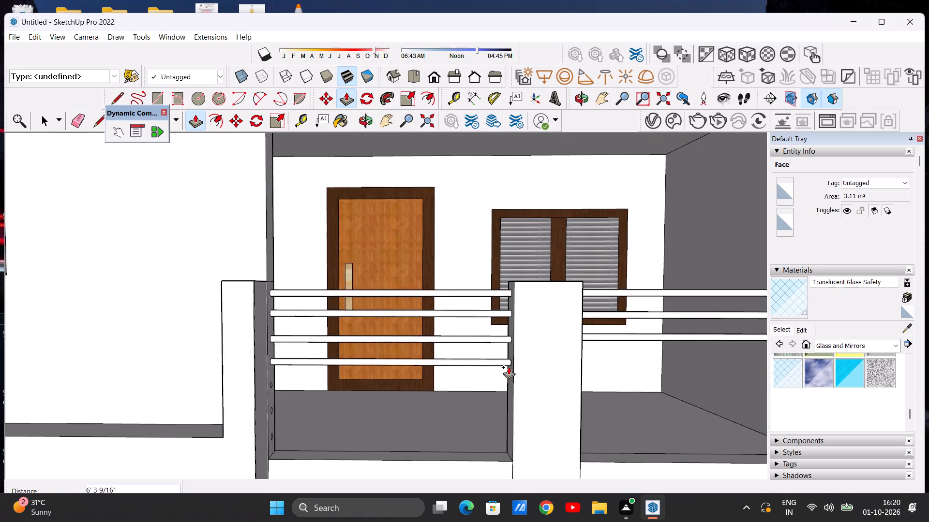
scroll(506, 360, up, 11)
click(514, 351)
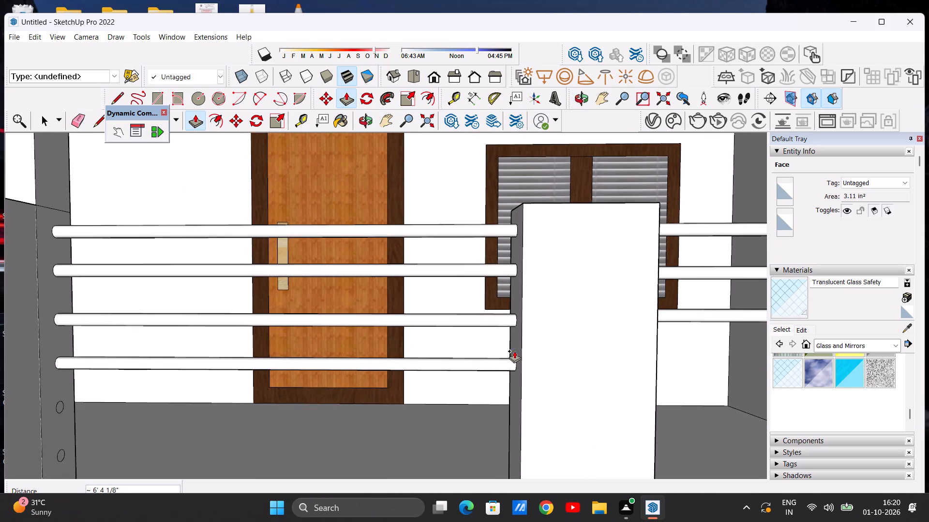
Extrude the fourth circle from the top on the outer-corner strip about 6' 5 5/16" to the middle post.
scroll(505, 367, down, 18)
middle_drag(596, 359, 620, 362)
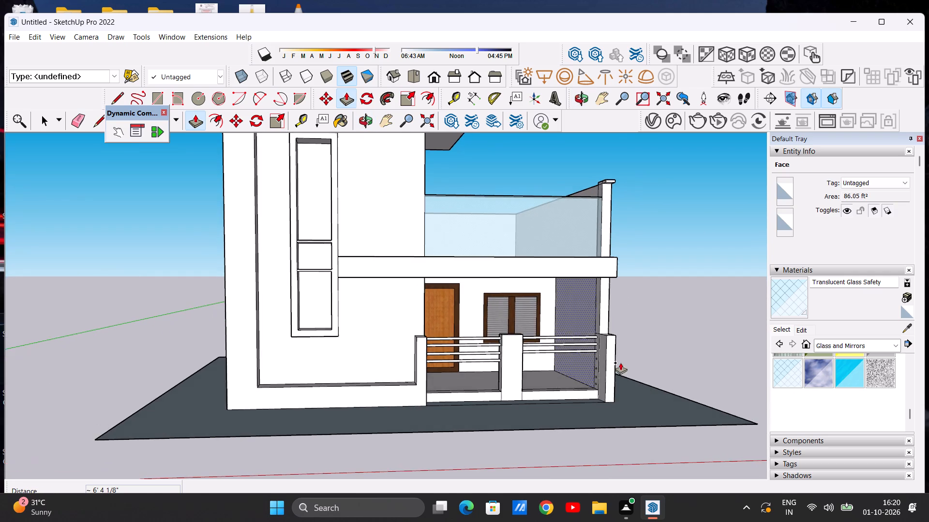
scroll(602, 366, up, 7)
scroll(588, 358, up, 20)
scroll(588, 358, up, 2)
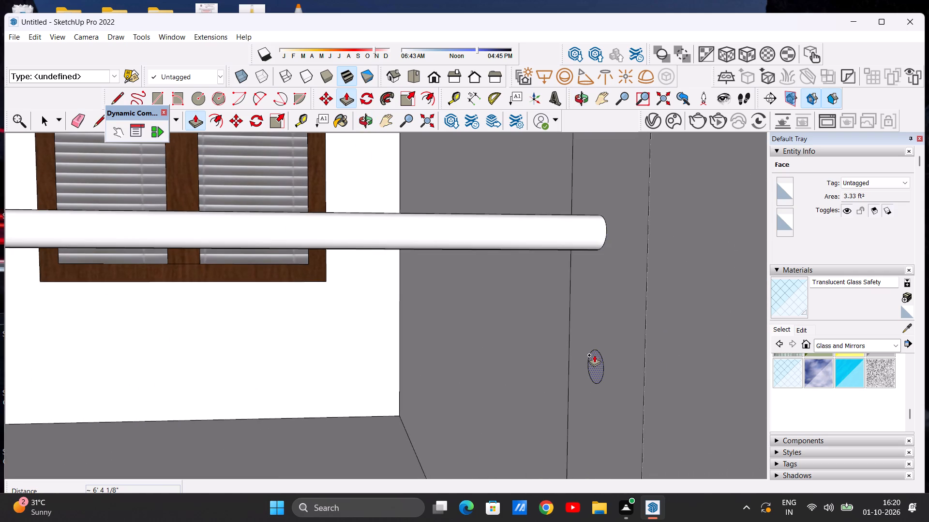
click(595, 360)
scroll(476, 358, down, 18)
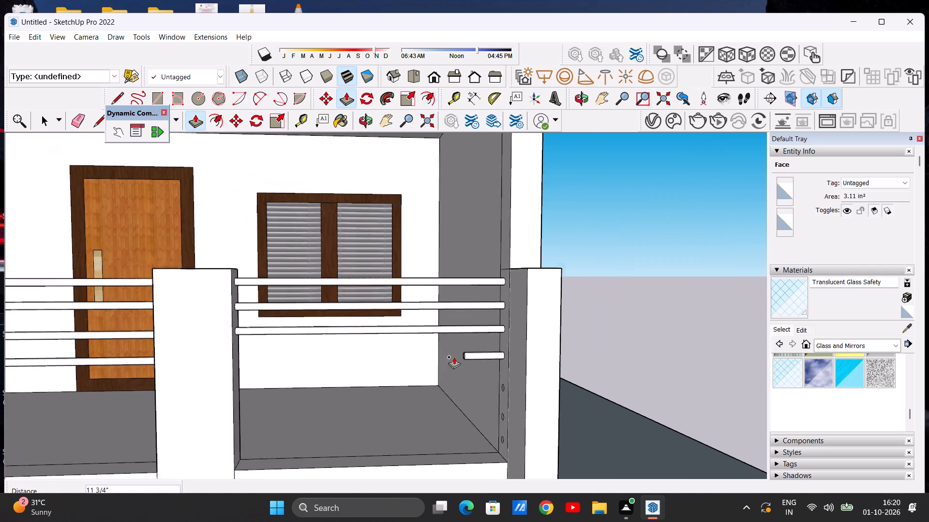
middle_drag(317, 358, 268, 358)
scroll(278, 355, up, 10)
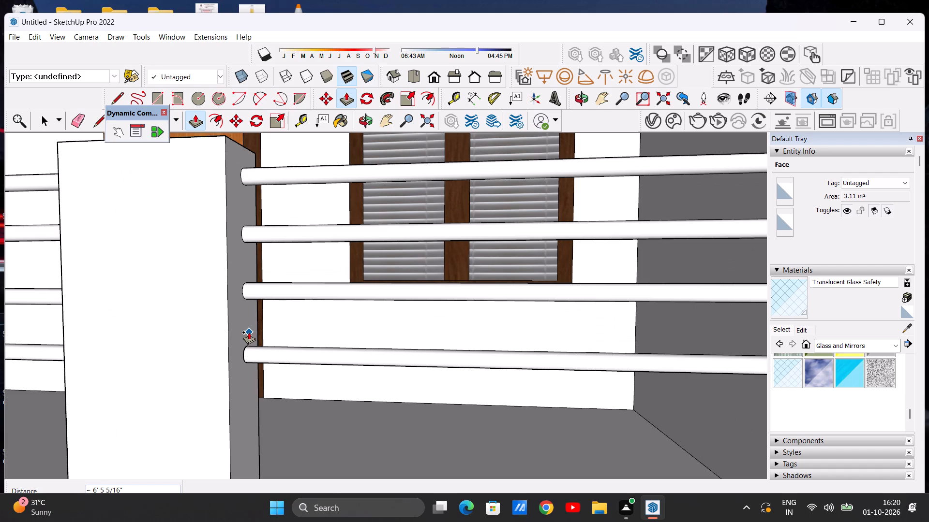
click(249, 332)
Extrude the fifth circle from the top beside the feature-wall post about 6' 4 1/8" to the middle post.
scroll(339, 354, down, 17)
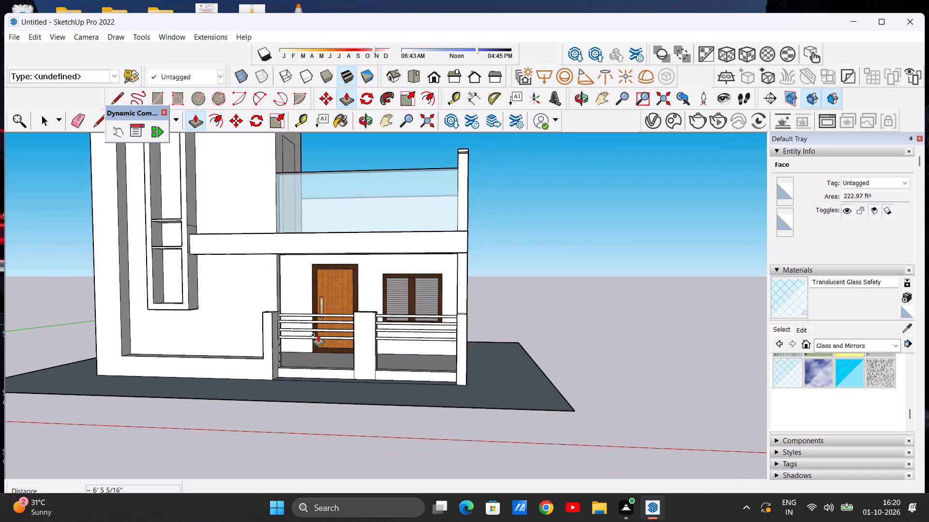
middle_drag(300, 340, 229, 346)
scroll(284, 344, up, 13)
scroll(297, 330, up, 8)
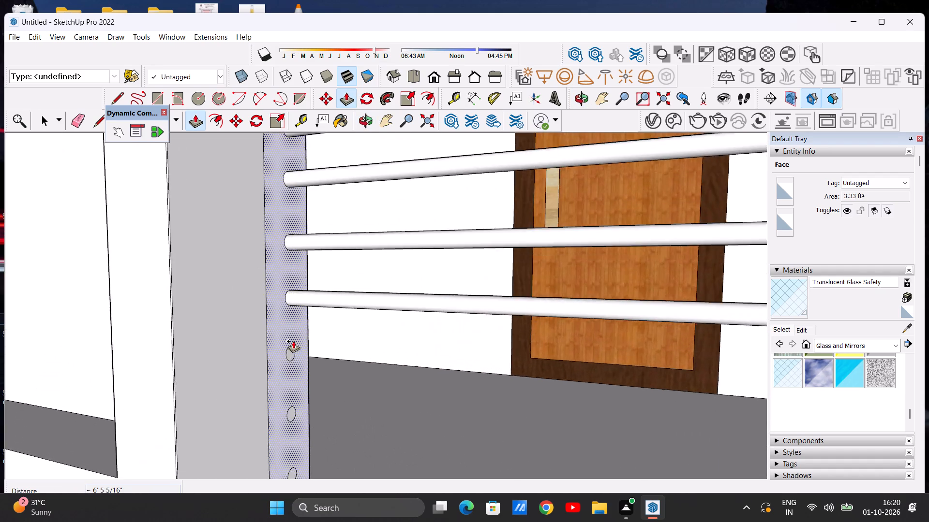
scroll(293, 341, up, 7)
click(286, 362)
scroll(408, 369, down, 13)
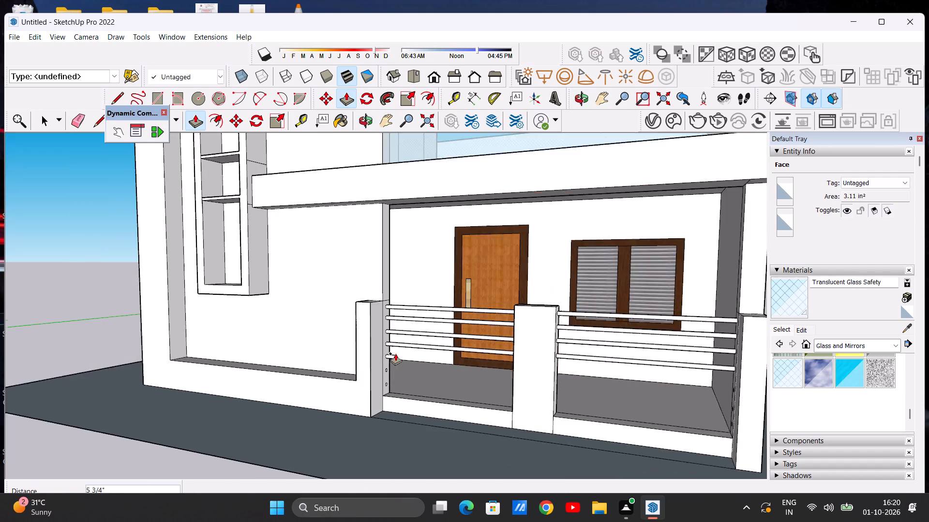
scroll(395, 353, down, 8)
middle_drag(460, 362, 539, 361)
scroll(462, 355, up, 10)
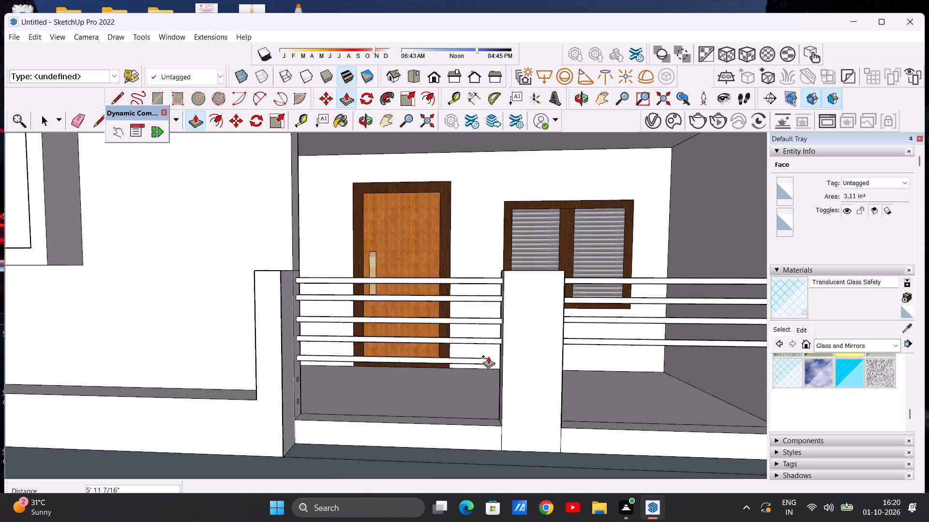
scroll(488, 356, up, 8)
scroll(502, 367, down, 4)
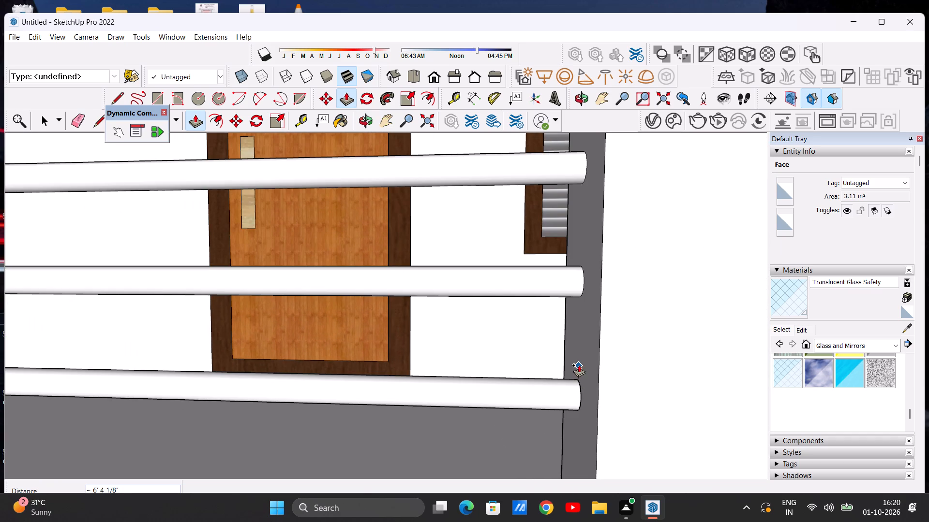
click(578, 361)
Extrude the fifth circle from the top on the outer-corner strip about 6' 5 5/16" to the middle post.
scroll(522, 369, down, 18)
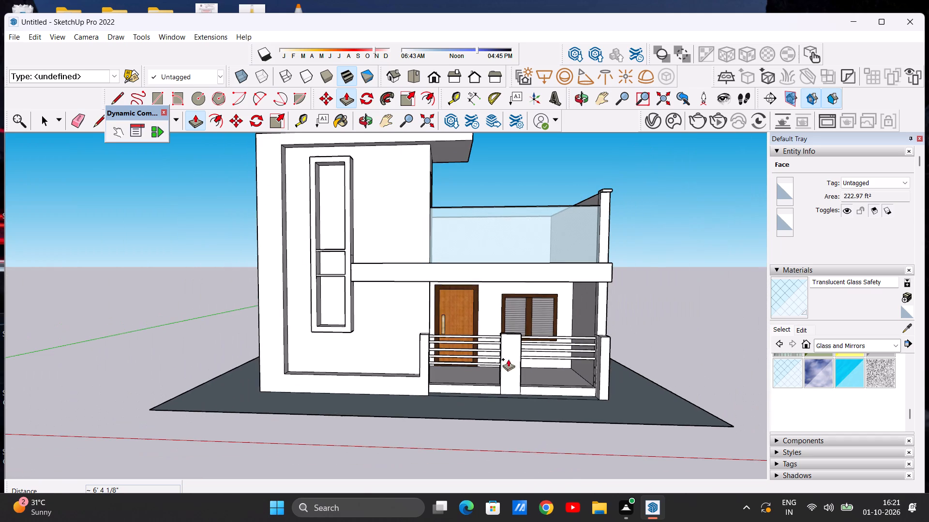
middle_drag(563, 368, 603, 365)
middle_drag(604, 363, 608, 355)
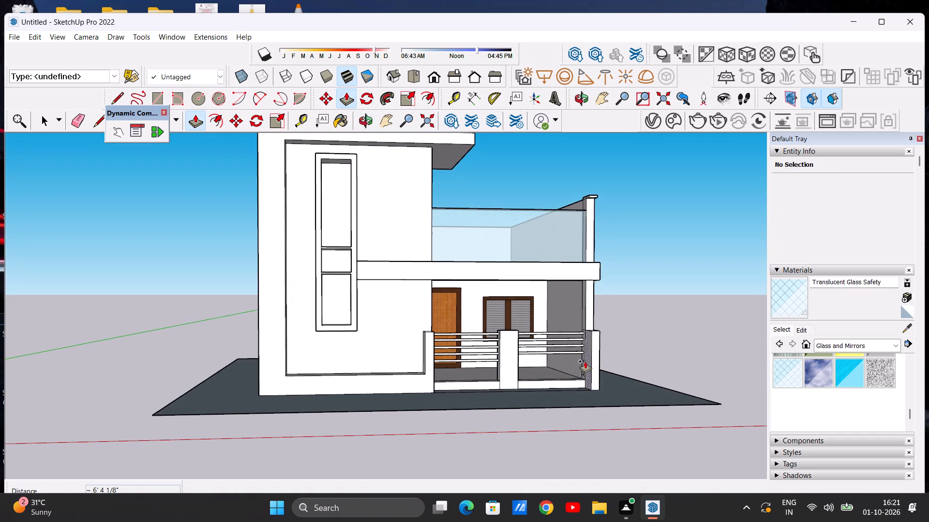
scroll(585, 361, up, 8)
scroll(582, 357, up, 20)
scroll(582, 357, up, 1)
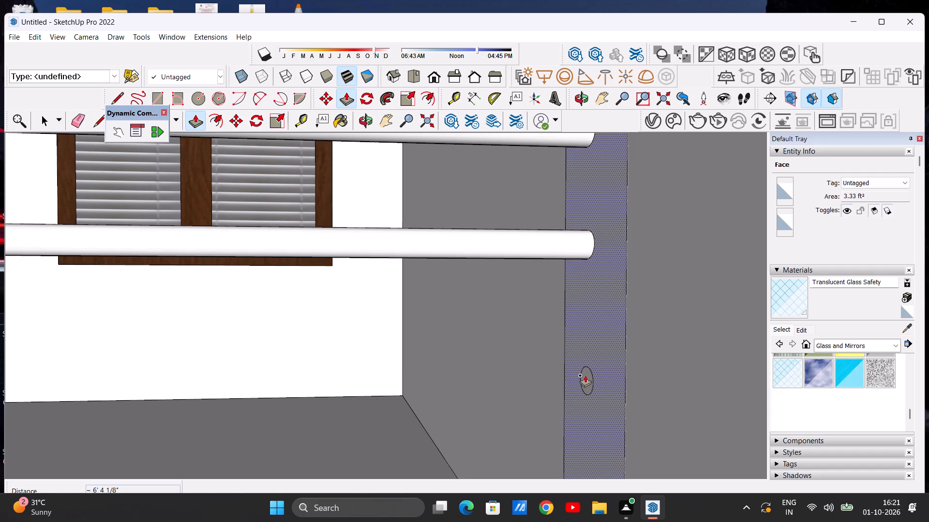
click(586, 375)
scroll(441, 379, down, 20)
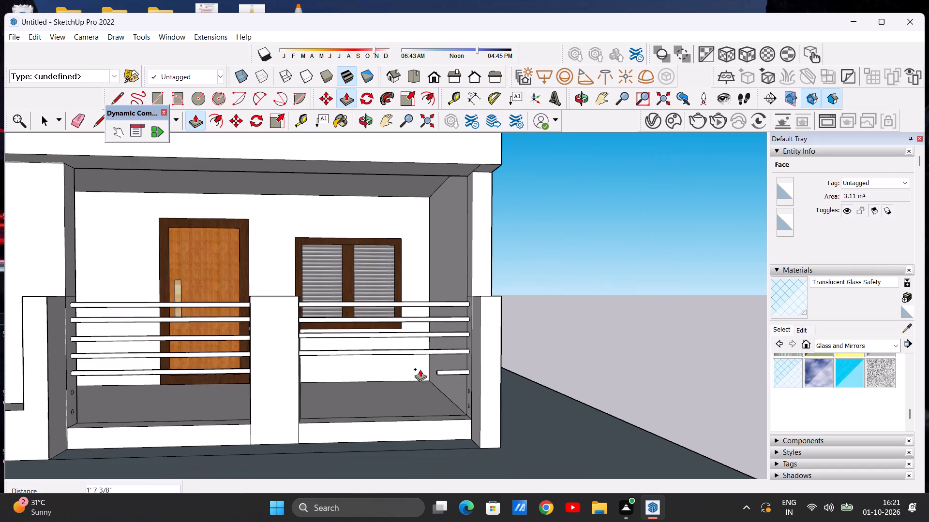
scroll(311, 368, up, 5)
middle_drag(292, 367, 263, 366)
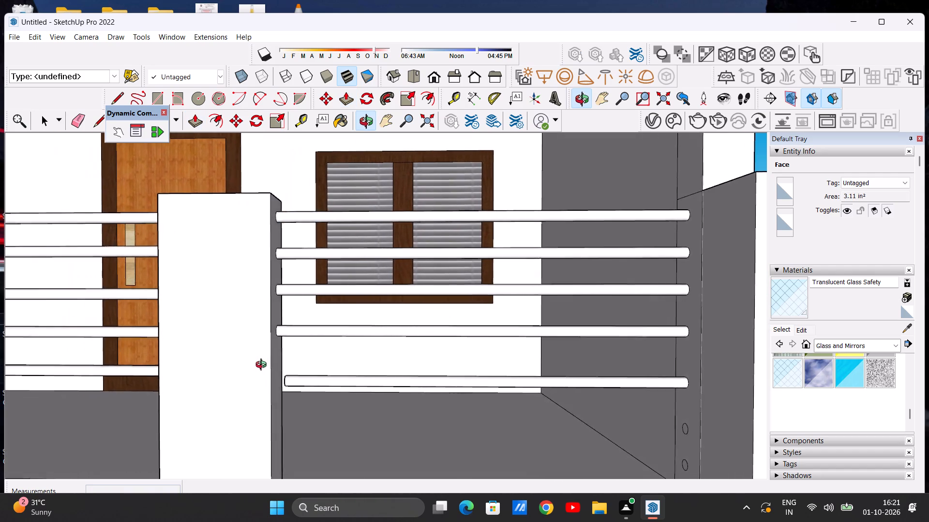
middle_drag(263, 366, 258, 366)
scroll(297, 366, up, 6)
scroll(281, 365, down, 4)
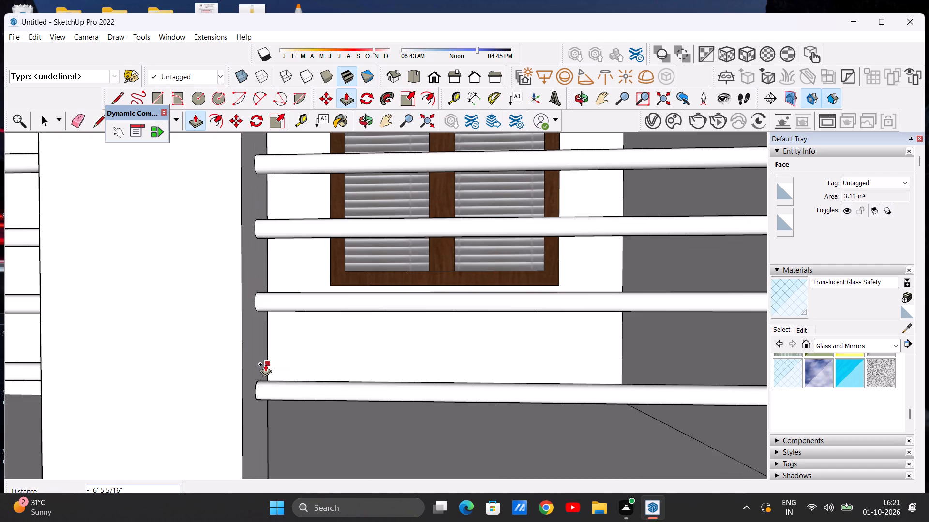
click(256, 348)
Extrude the sixth circle from the top beside the feature-wall post about 6' 4 1/8" to the middle post.
scroll(307, 369, down, 6)
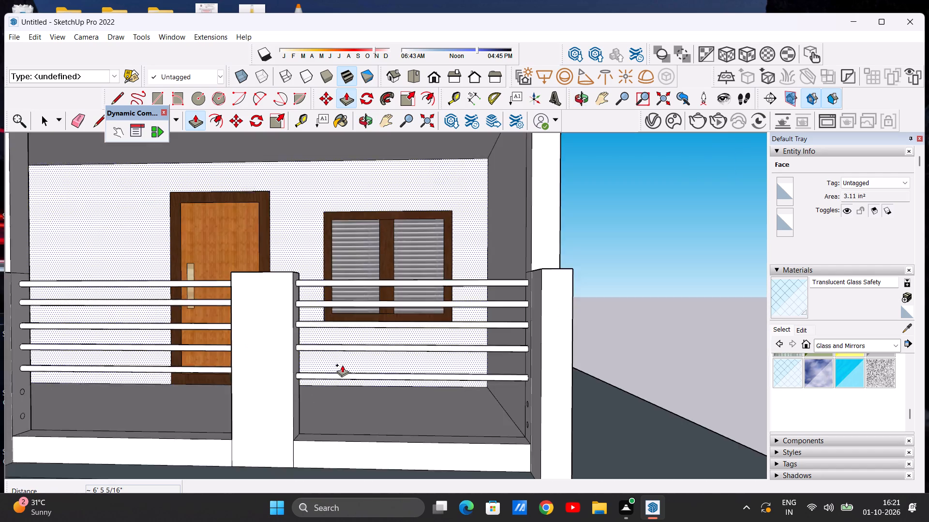
scroll(342, 365, down, 6)
middle_drag(218, 367, 193, 370)
scroll(217, 373, up, 7)
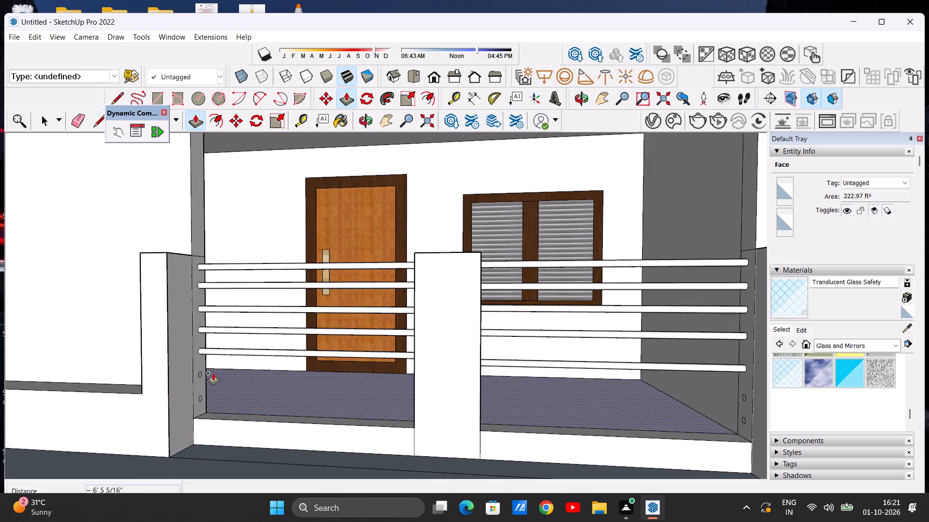
scroll(201, 373, up, 16)
click(195, 377)
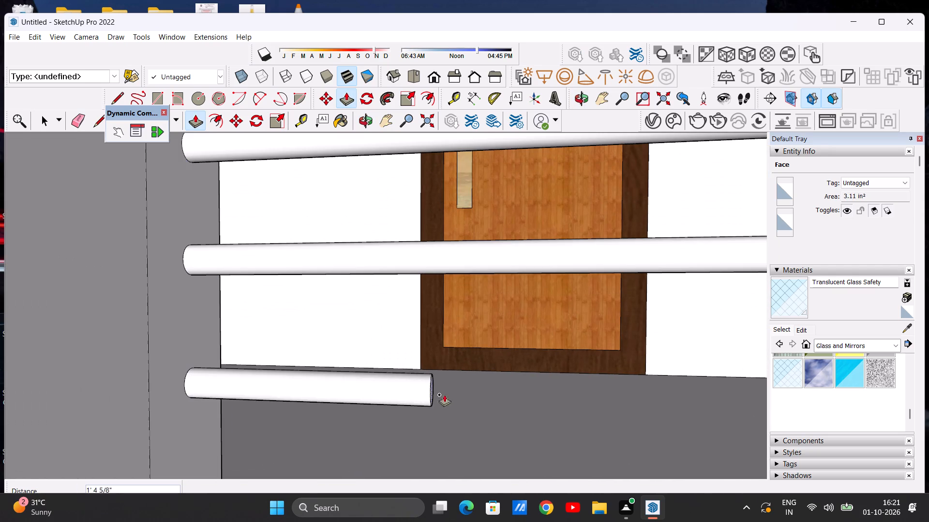
scroll(433, 395, down, 17)
scroll(623, 393, up, 4)
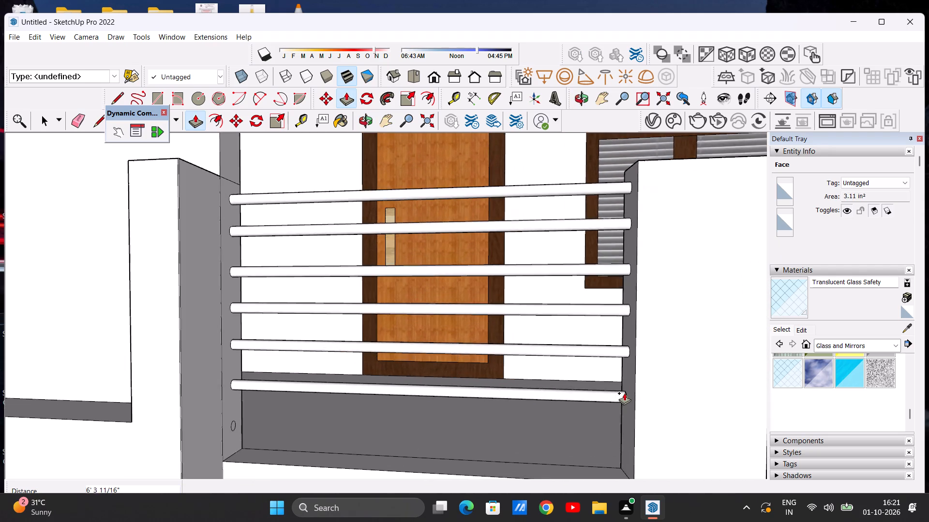
scroll(624, 393, up, 5)
click(626, 377)
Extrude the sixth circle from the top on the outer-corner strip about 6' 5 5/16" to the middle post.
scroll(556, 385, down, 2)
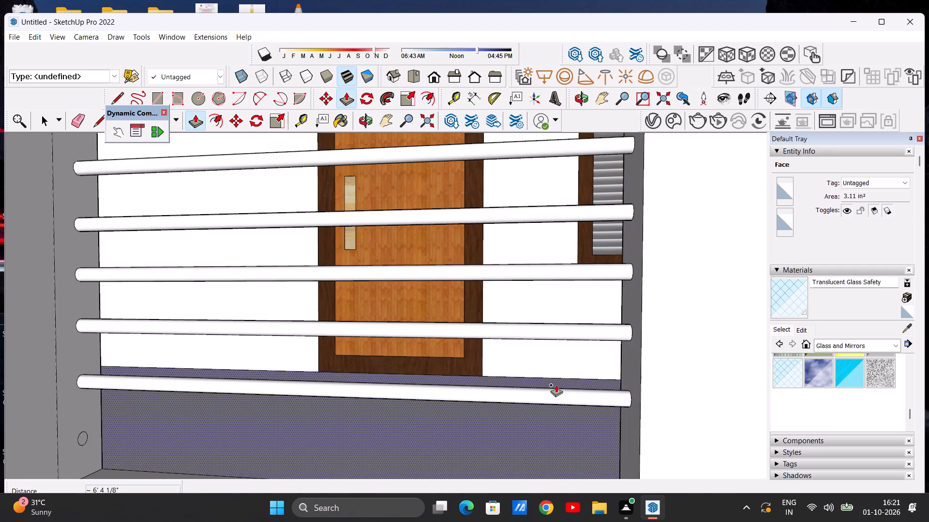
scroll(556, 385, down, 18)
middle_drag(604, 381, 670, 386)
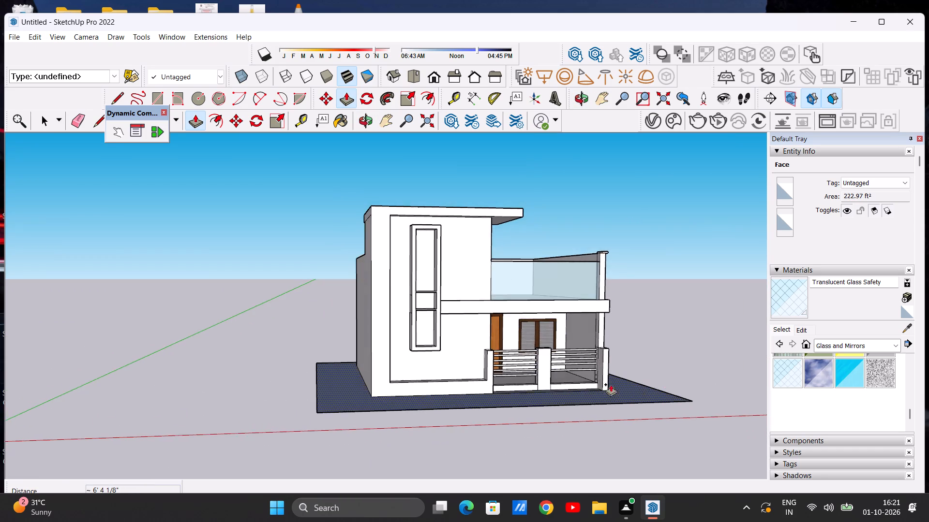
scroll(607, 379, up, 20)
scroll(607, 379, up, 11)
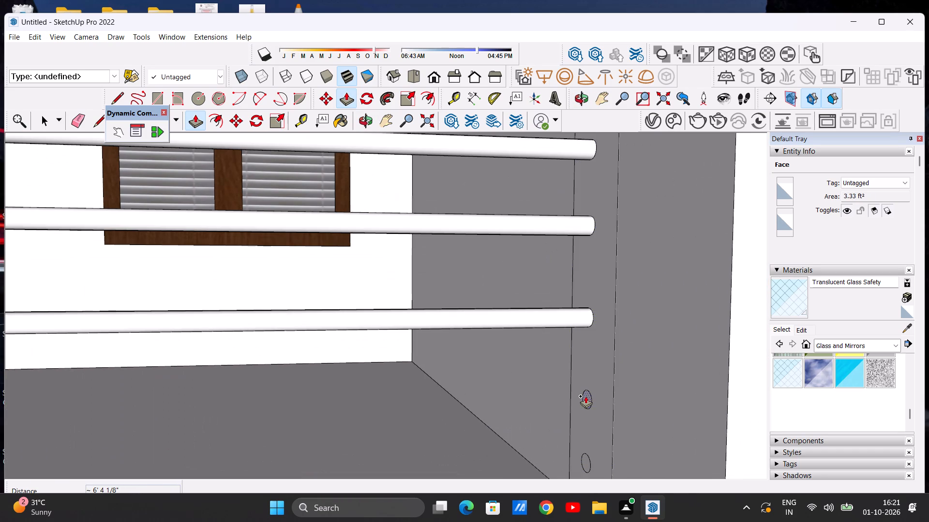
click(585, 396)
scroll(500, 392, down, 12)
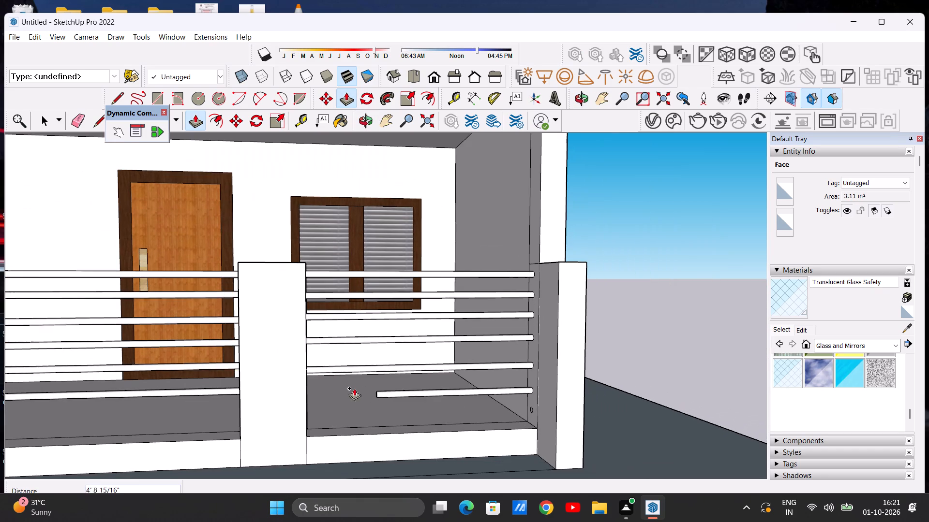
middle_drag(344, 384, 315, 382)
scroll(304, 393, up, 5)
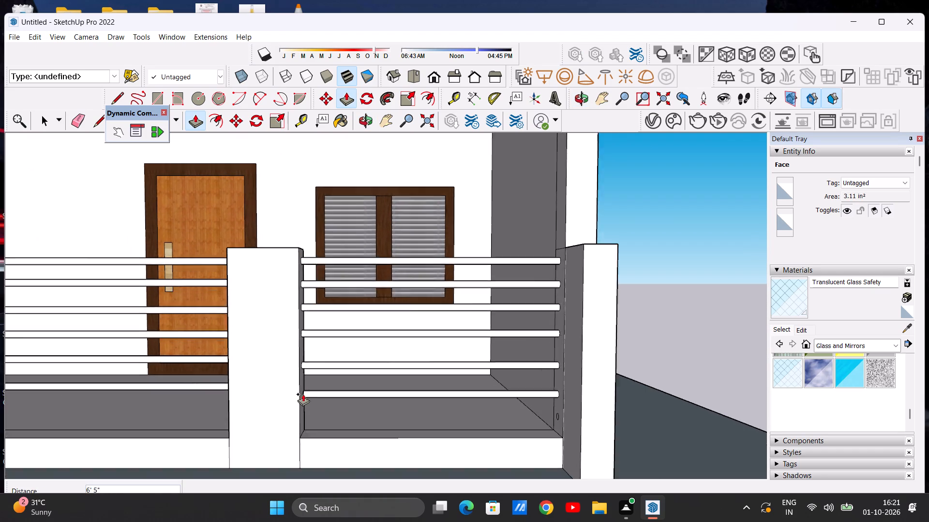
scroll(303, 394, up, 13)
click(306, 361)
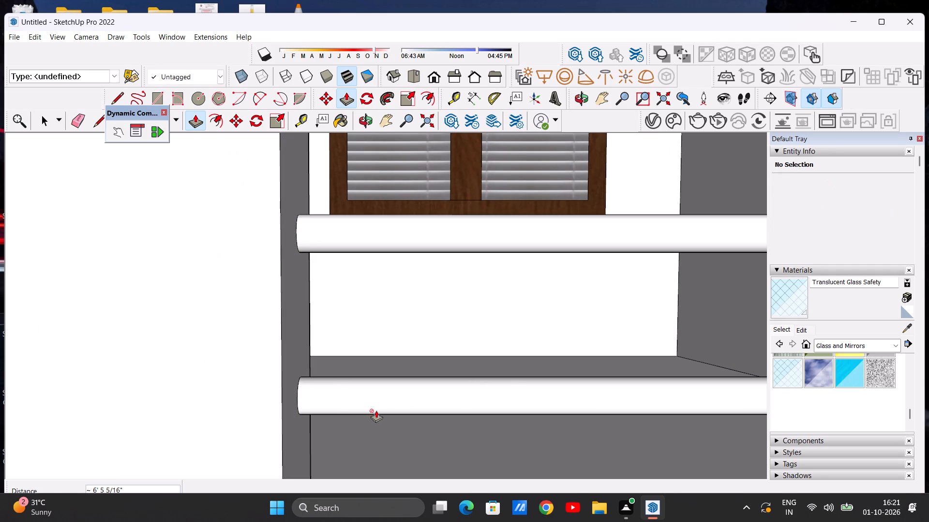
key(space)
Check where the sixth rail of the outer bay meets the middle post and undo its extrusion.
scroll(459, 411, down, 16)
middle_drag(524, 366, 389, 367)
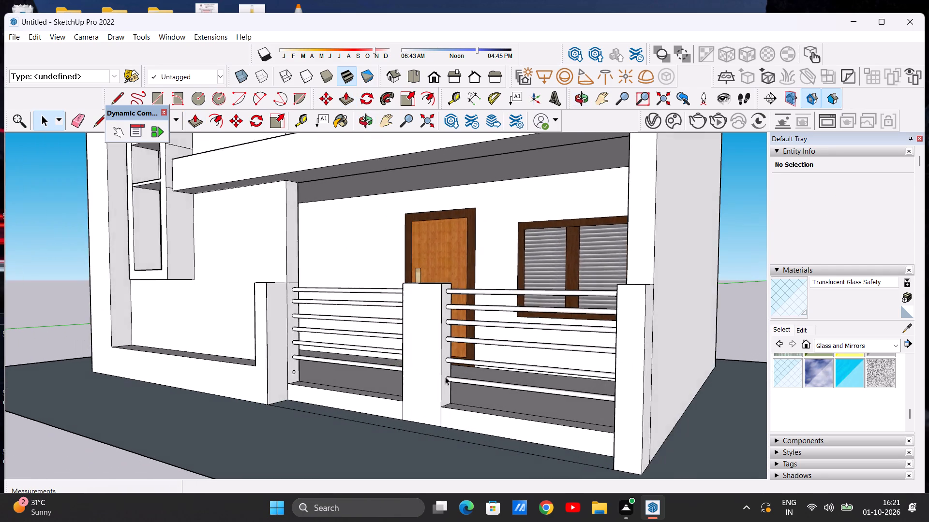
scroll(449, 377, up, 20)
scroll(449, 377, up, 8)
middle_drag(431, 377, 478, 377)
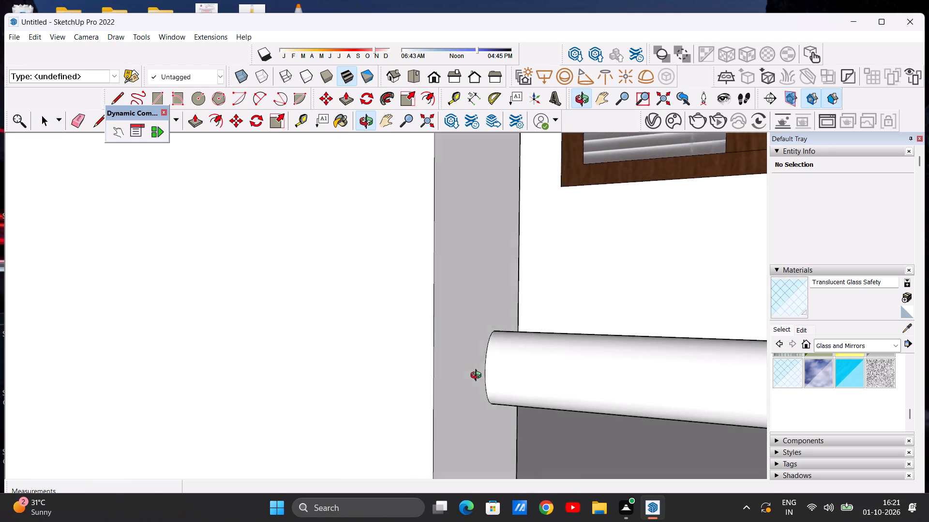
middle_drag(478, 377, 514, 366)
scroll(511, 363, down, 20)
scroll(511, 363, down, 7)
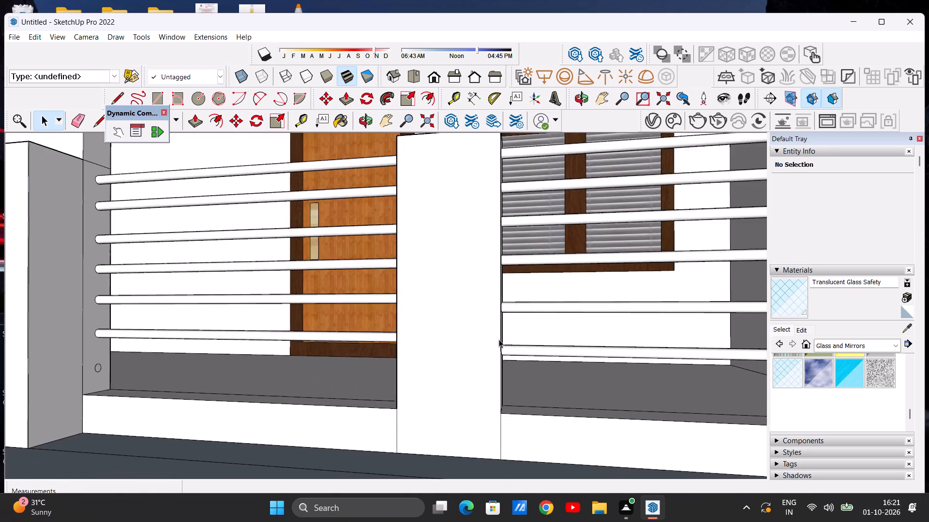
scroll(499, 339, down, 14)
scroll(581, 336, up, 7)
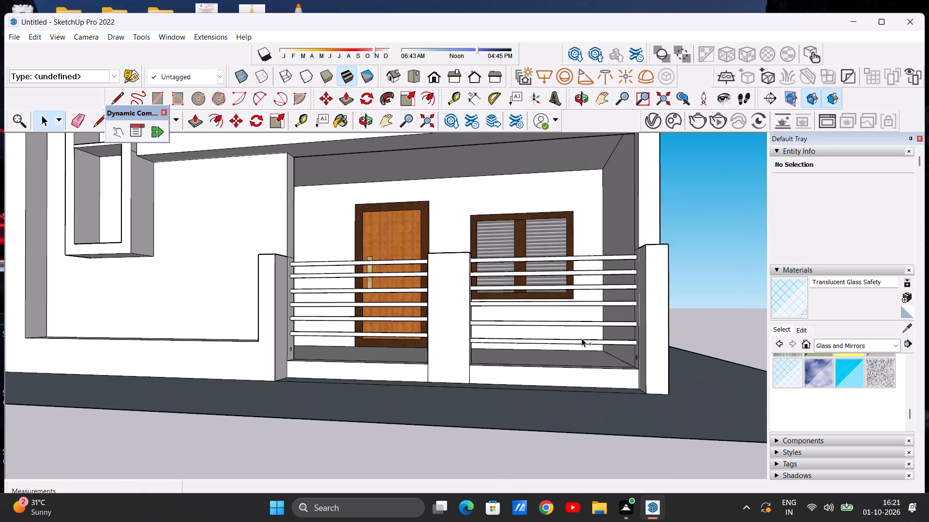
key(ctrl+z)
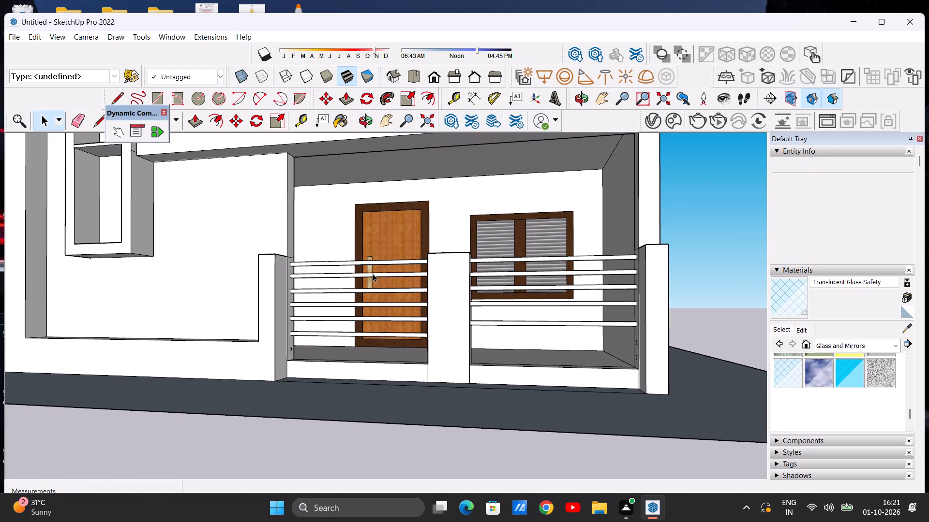
Extrude the sixth circle from the top on the outer-corner strip again, about 6' 5 5/16" to the middle post.
key(p)
scroll(653, 323, up, 5)
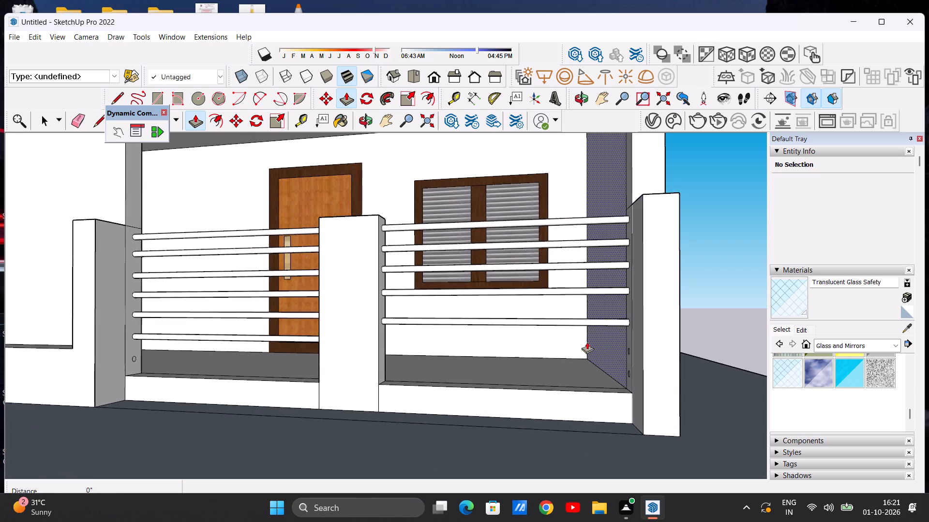
middle_drag(588, 344, 666, 368)
scroll(627, 358, up, 6)
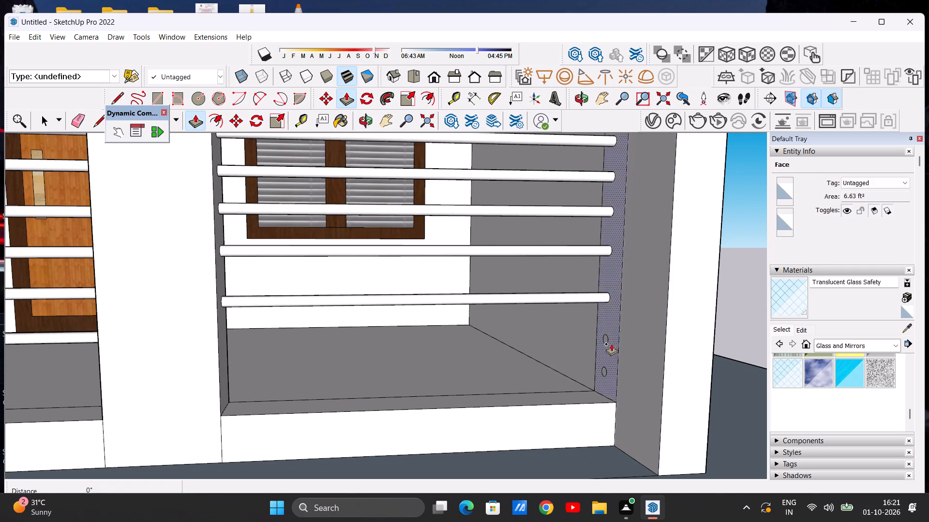
scroll(599, 334, up, 12)
click(613, 346)
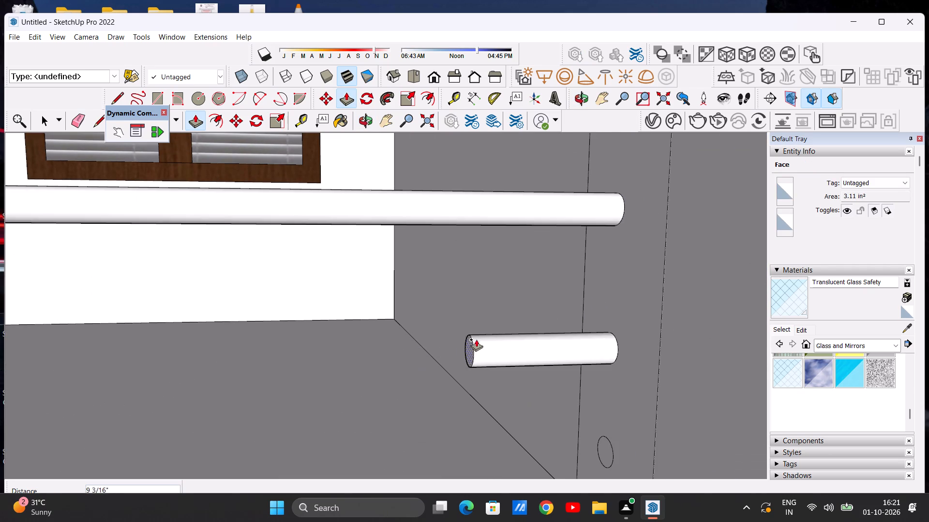
scroll(482, 336, down, 16)
scroll(286, 333, up, 10)
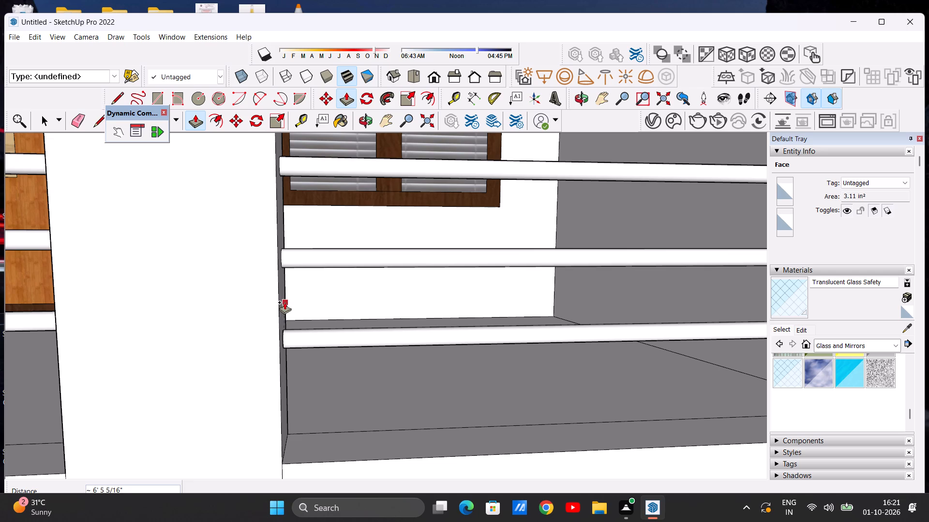
middle_drag(293, 320, 274, 320)
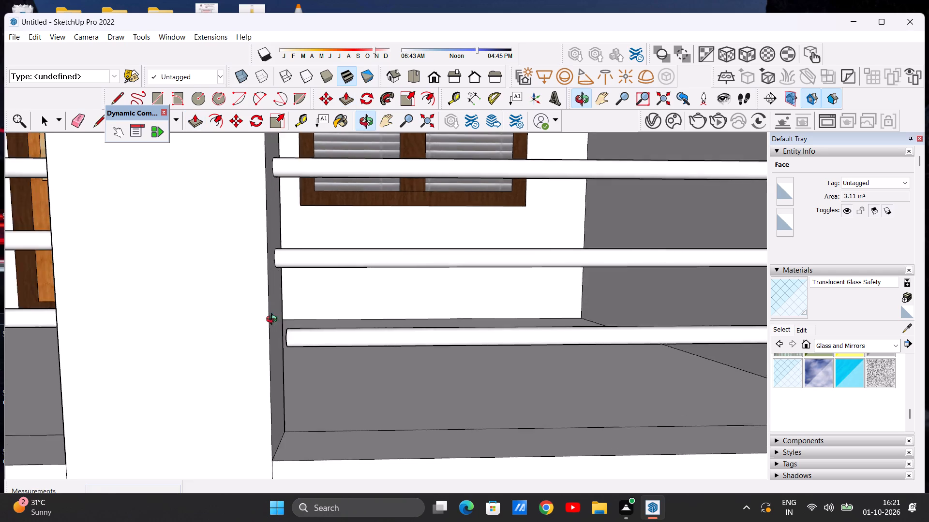
middle_drag(274, 320, 261, 318)
scroll(271, 320, up, 7)
click(271, 316)
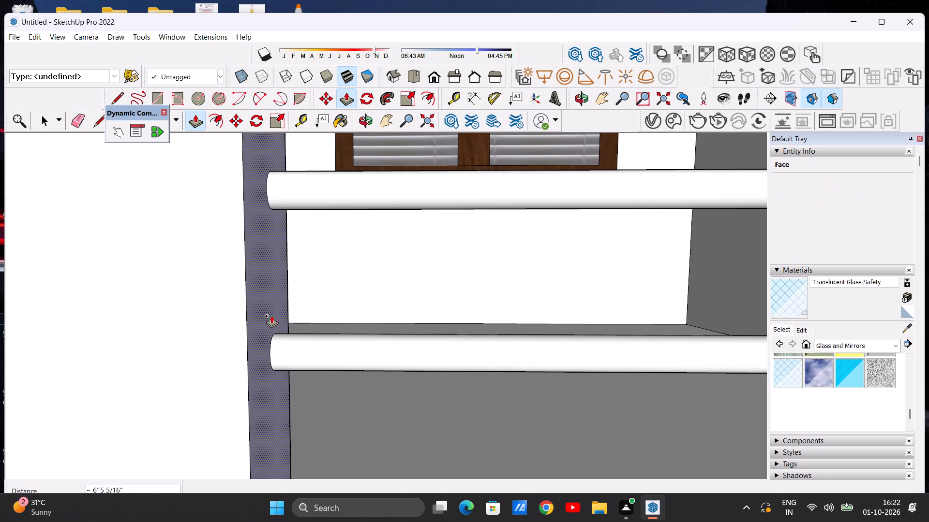
Extrude the seventh, lowest circle on the outer-corner strip about 6' 5 5/16" to the middle post.
scroll(344, 319, down, 16)
middle_drag(370, 337, 428, 333)
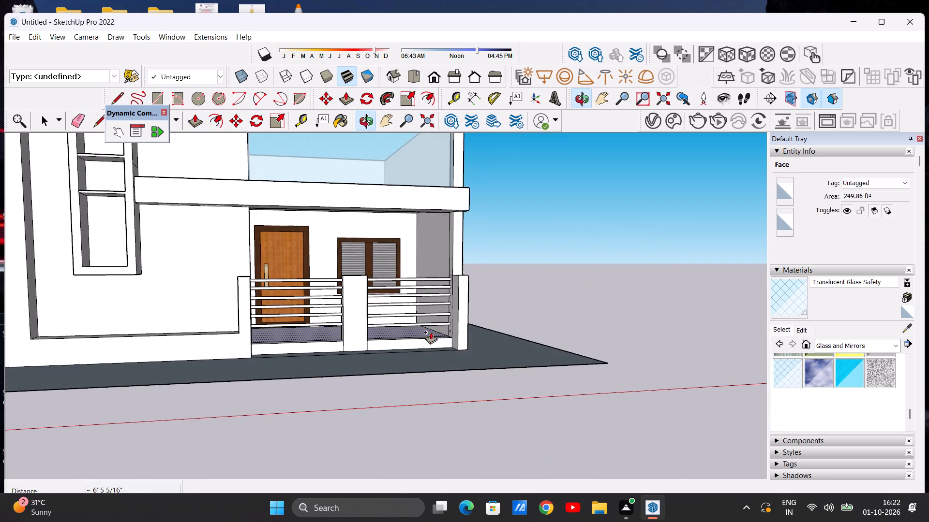
scroll(453, 332, up, 20)
scroll(453, 332, up, 9)
click(453, 350)
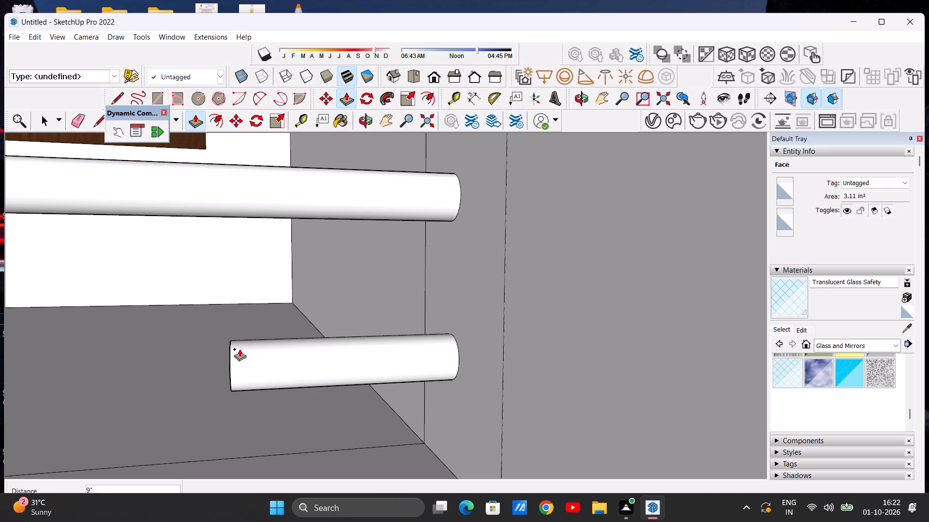
scroll(254, 344, down, 12)
middle_drag(265, 327, 186, 329)
scroll(218, 329, down, 4)
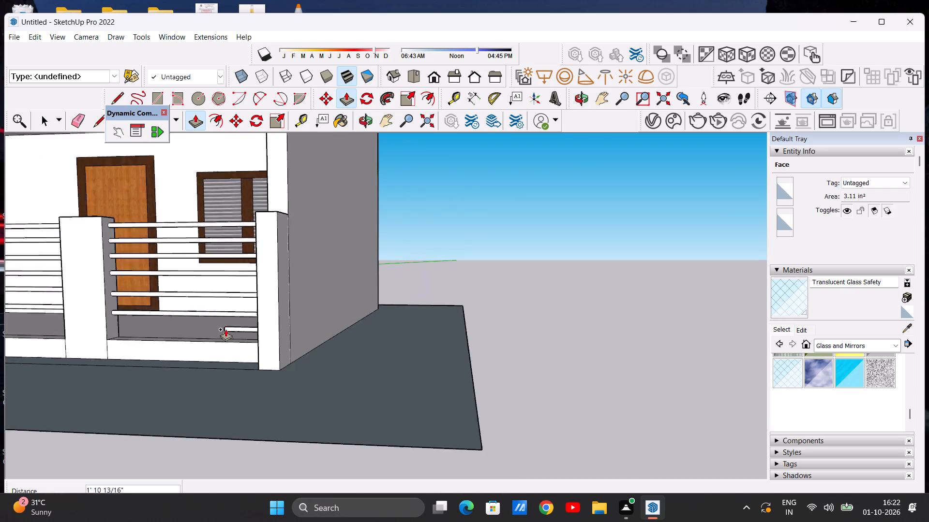
scroll(225, 329, down, 7)
scroll(171, 323, up, 14)
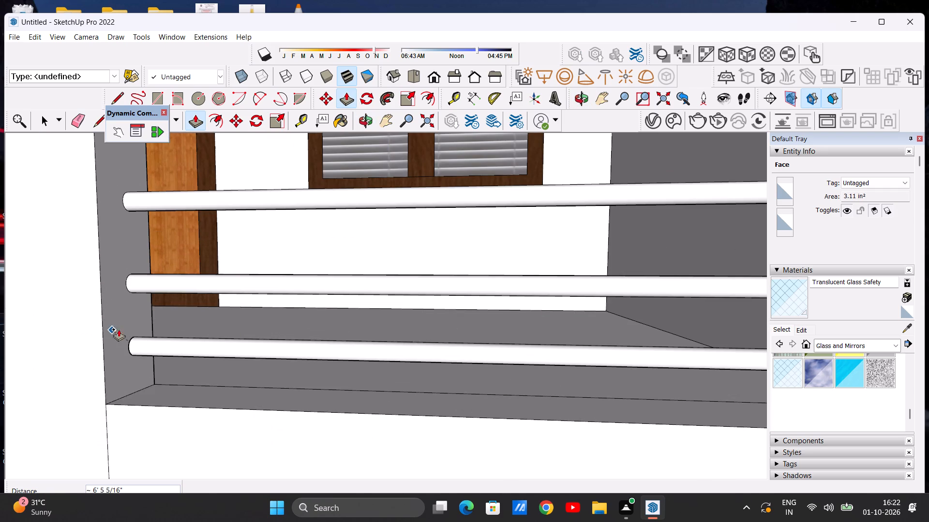
click(135, 319)
Extrude the seventh, lowest circle beside the feature-wall post about 6' 4 1/8" to the middle post.
scroll(282, 340, down, 16)
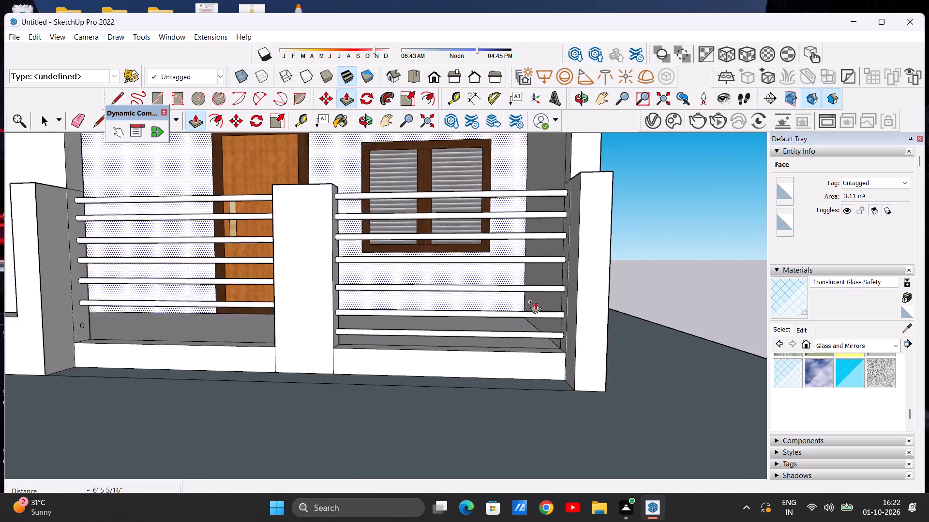
scroll(535, 302, down, 3)
scroll(307, 322, up, 15)
middle_drag(299, 314, 221, 322)
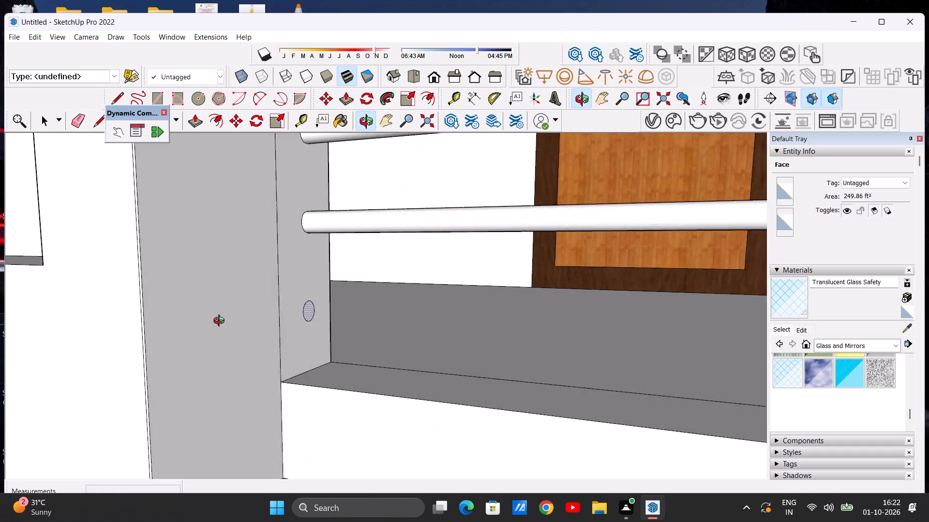
middle_drag(221, 322, 218, 323)
scroll(314, 303, up, 6)
click(311, 309)
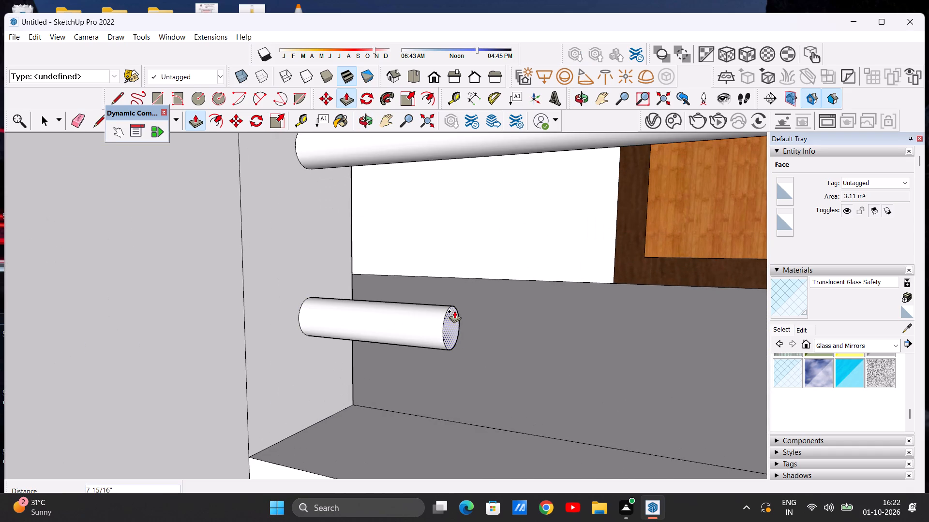
scroll(450, 312, down, 7)
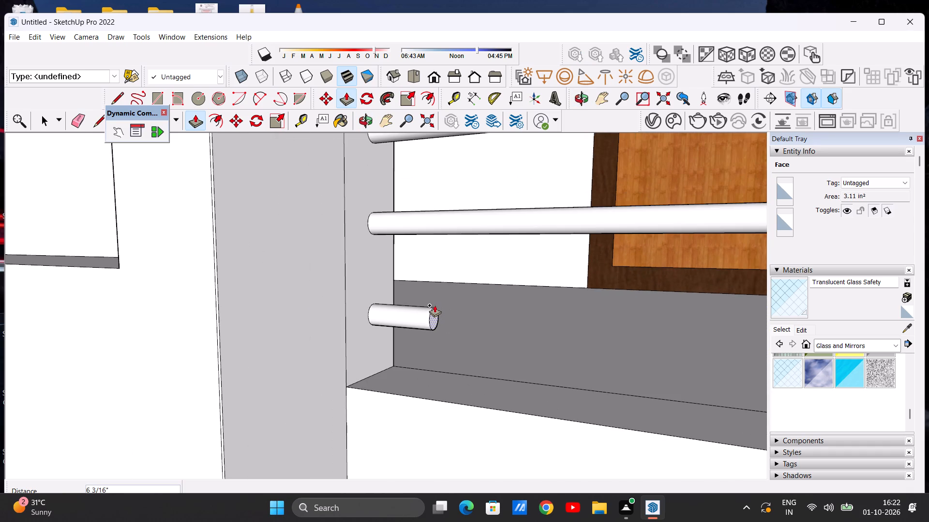
scroll(477, 310, down, 17)
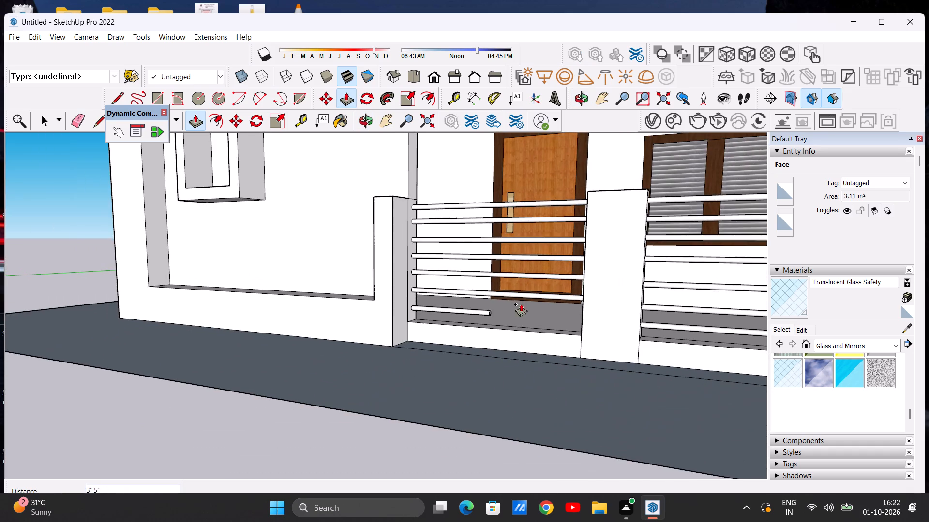
middle_drag(568, 309, 594, 312)
scroll(572, 317, up, 6)
middle_drag(561, 315, 615, 315)
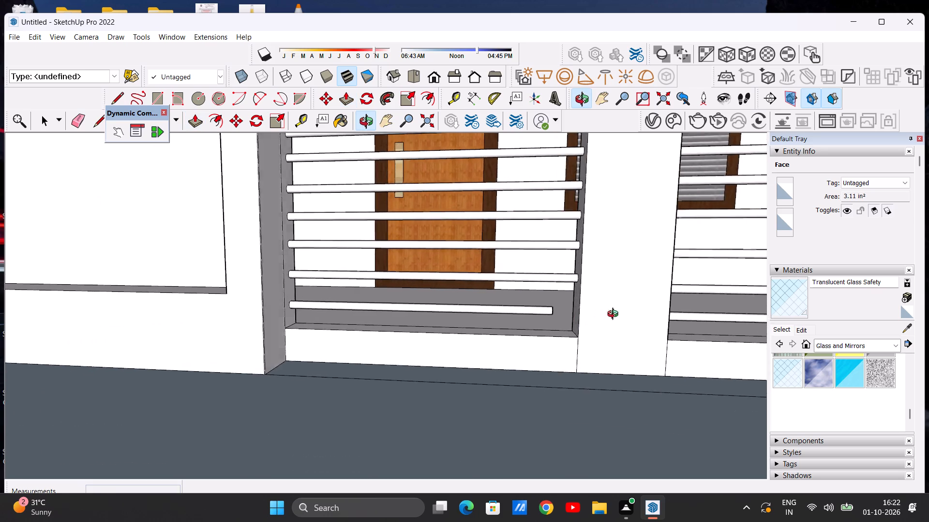
middle_drag(615, 315, 660, 315)
scroll(554, 301, up, 11)
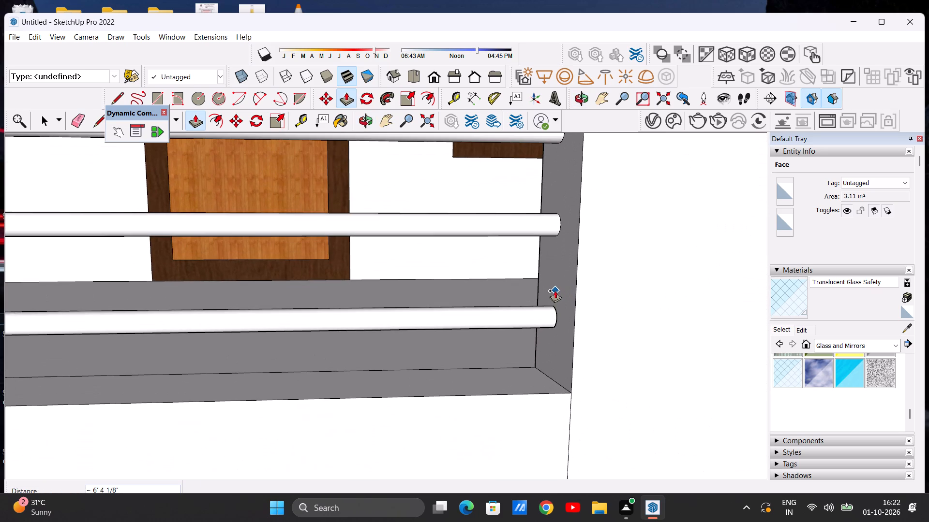
click(555, 290)
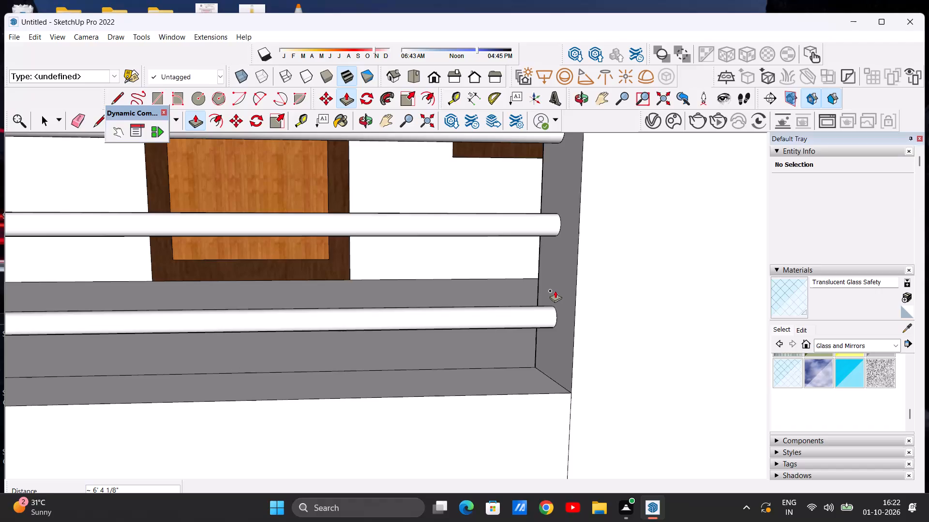
key(space)
Examine the porch railing and its low posts from the front, from low and raised viewpoints.
scroll(455, 294, down, 20)
middle_drag(484, 270, 462, 270)
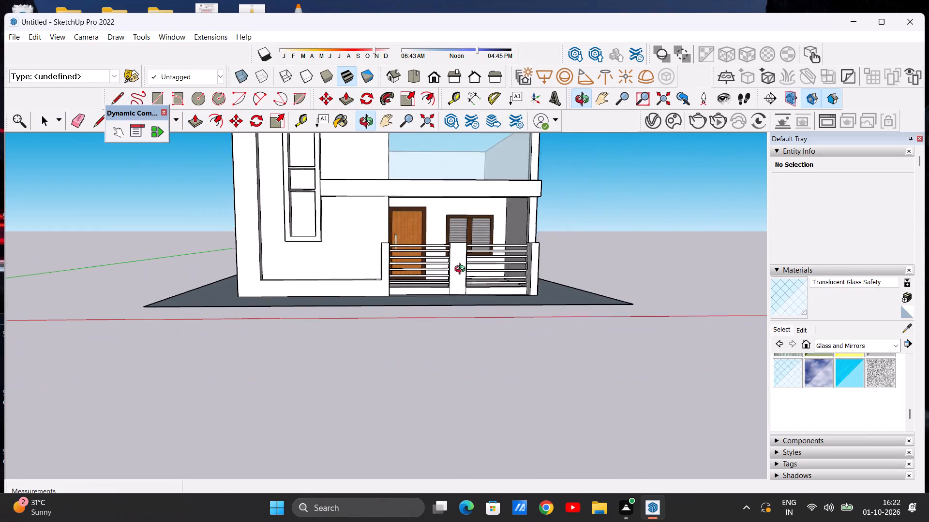
middle_drag(462, 270, 455, 253)
scroll(447, 245, up, 4)
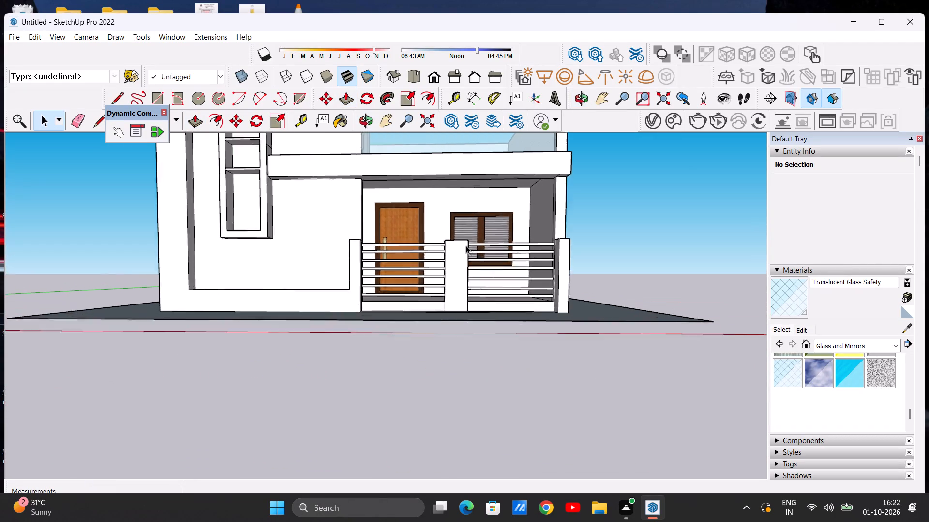
scroll(466, 246, up, 6)
middle_drag(459, 295, 453, 266)
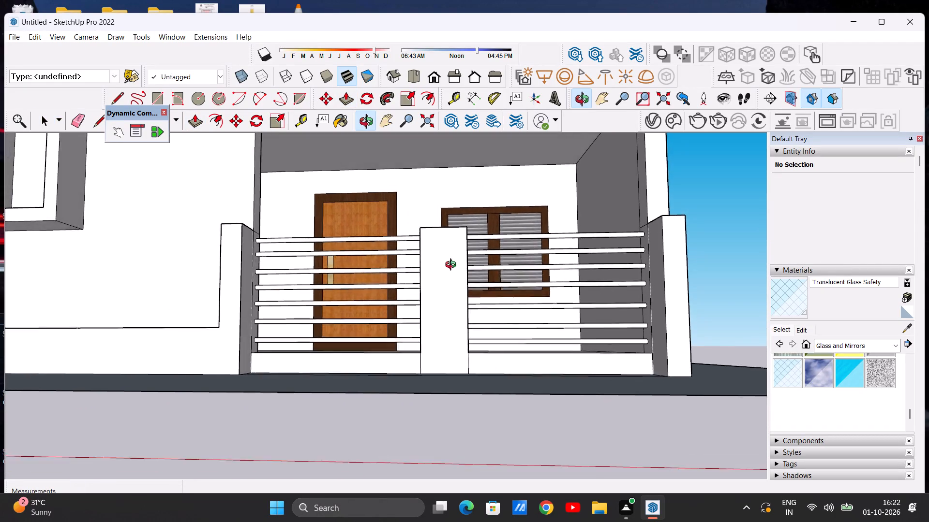
middle_drag(453, 266, 456, 318)
scroll(465, 285, up, 1)
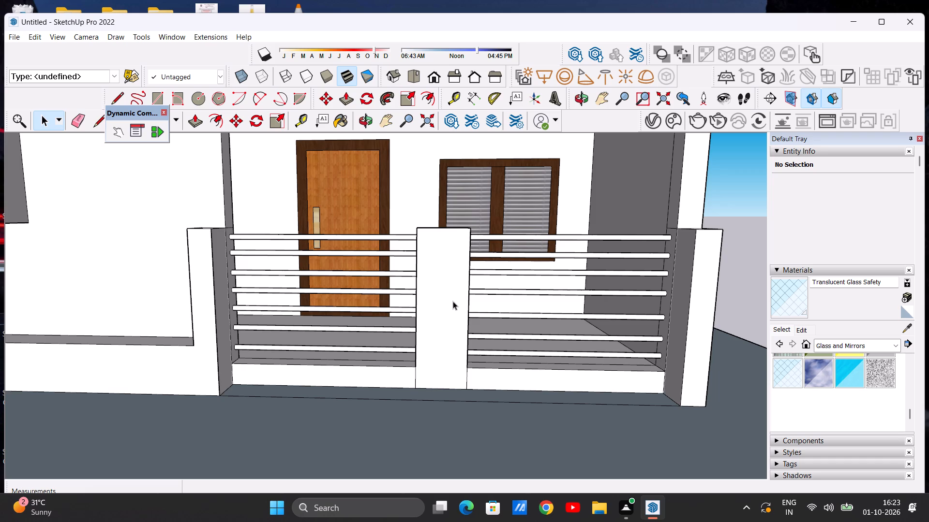
scroll(410, 302, down, 4)
scroll(463, 282, up, 4)
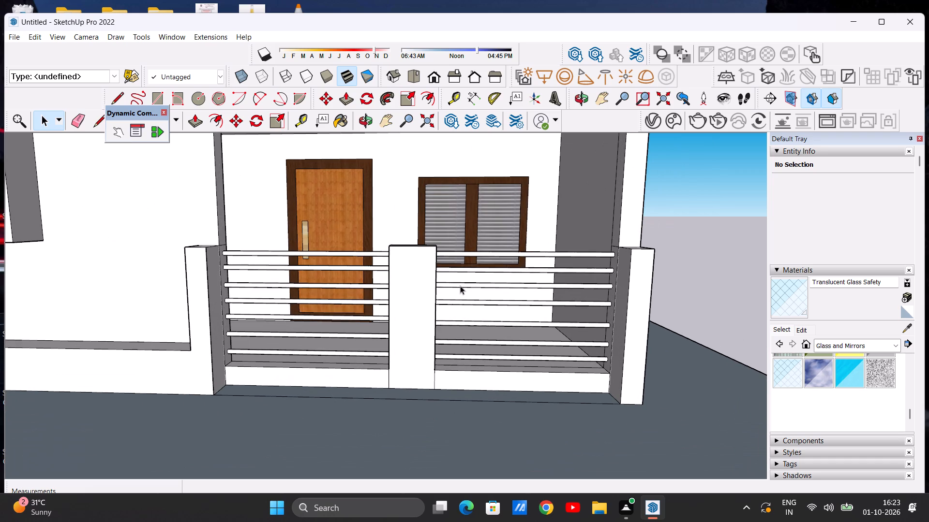
Draw a vertical centre line about 5' 4 3/4" long down the front face of the middle porch post.
key(l)
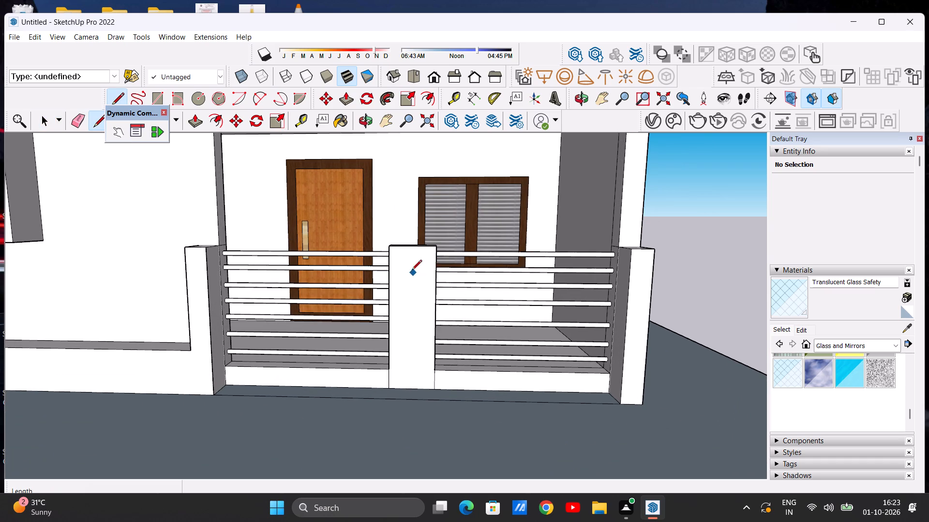
click(411, 248)
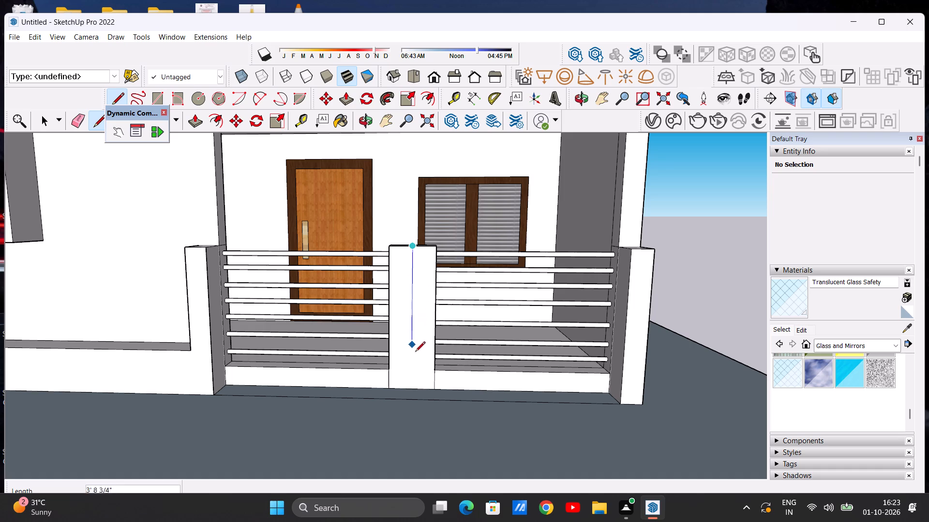
click(416, 390)
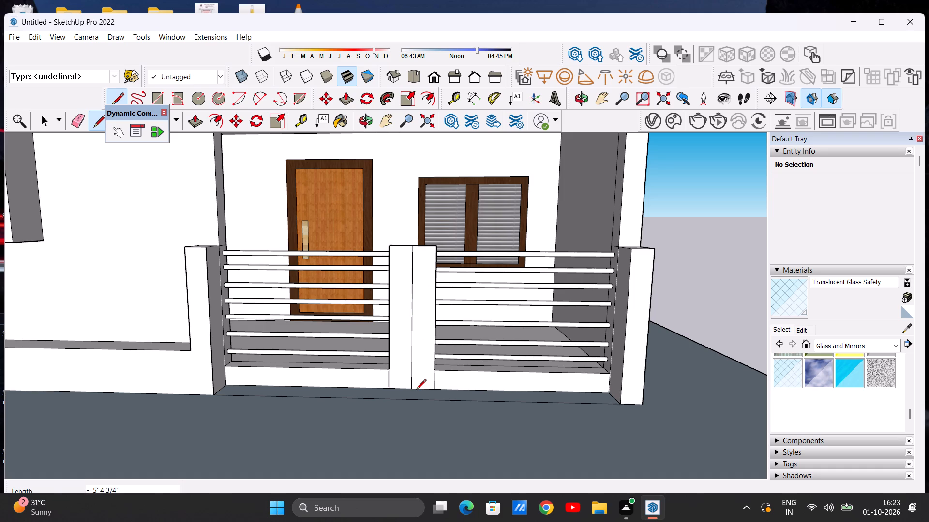
key(space)
Continue the centre line 9" across the top face of the middle post to its back edge.
scroll(407, 296, up, 4)
middle_drag(418, 242, 414, 401)
scroll(421, 276, up, 4)
key(l)
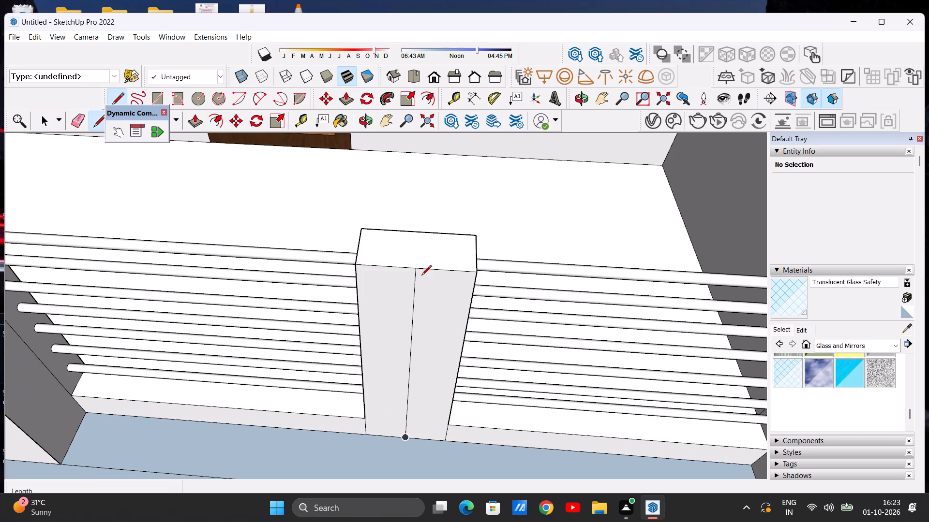
click(417, 266)
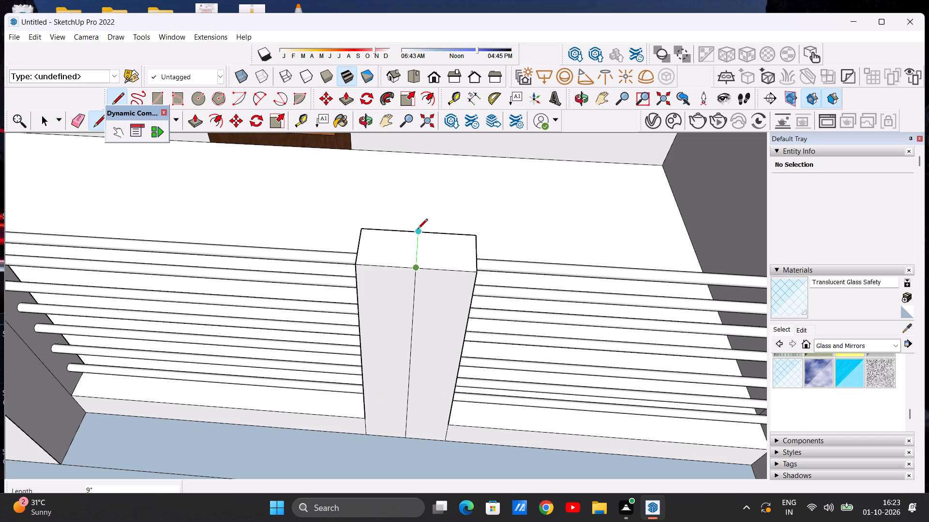
click(417, 232)
key(space)
Draw a narrow handle rectangle about 1' 10 13/16" by 2 7/16" on the door-side half of the middle post's front.
scroll(413, 234, down, 12)
middle_drag(424, 319, 420, 188)
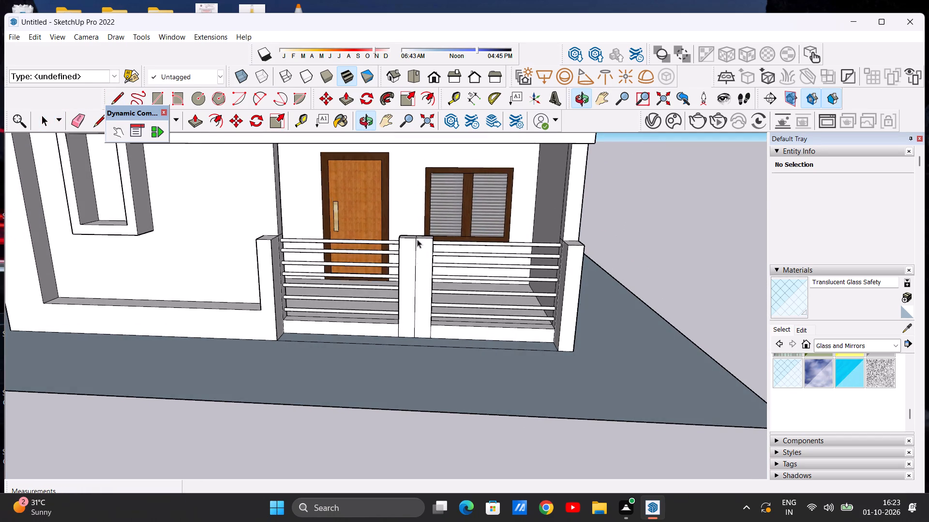
scroll(411, 274, up, 7)
key(r)
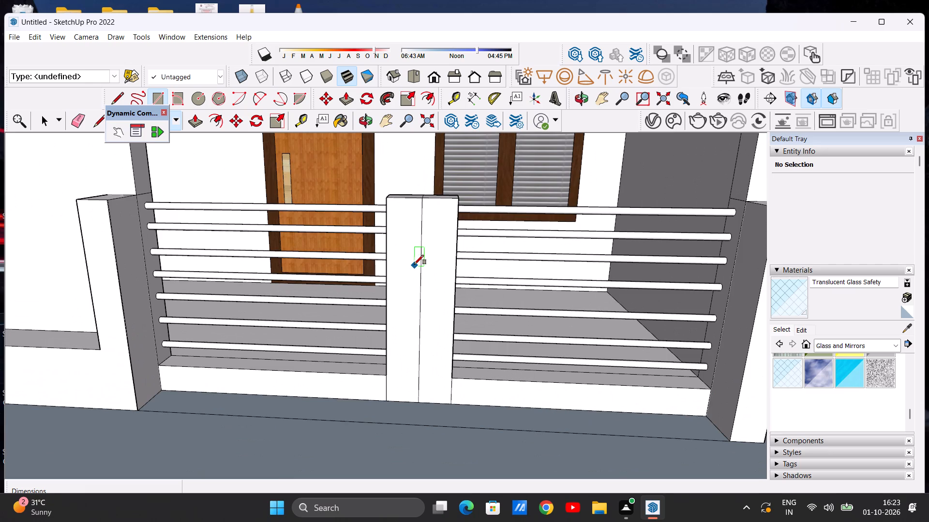
scroll(414, 264, down, 3)
middle_drag(406, 308, 415, 259)
scroll(409, 250, up, 6)
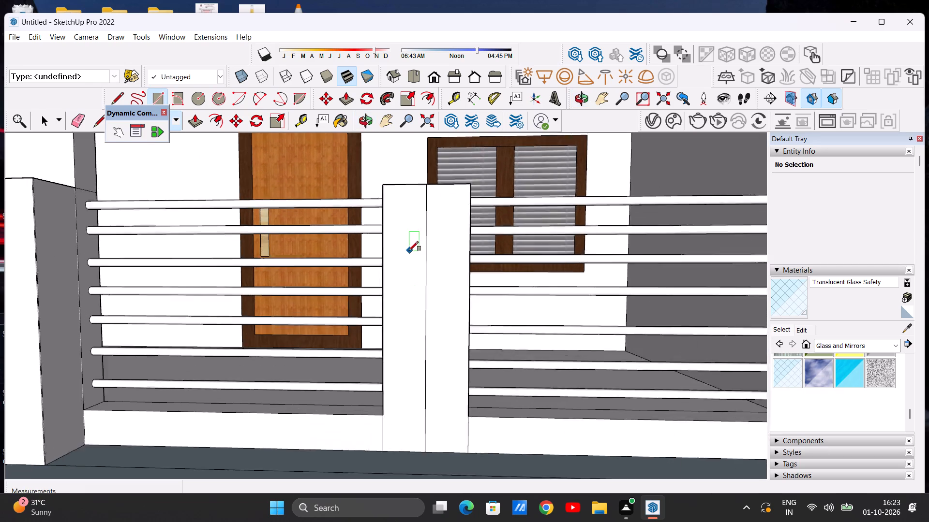
click(397, 247)
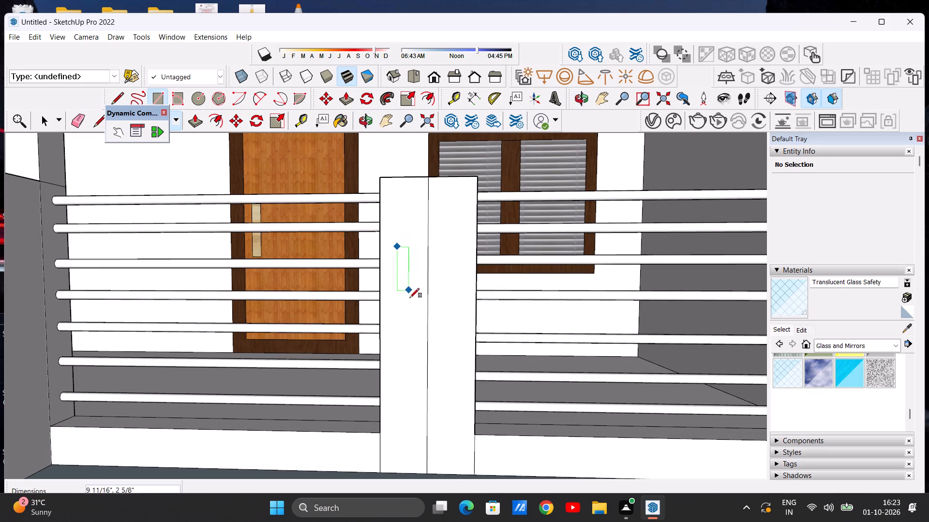
click(408, 352)
key(space)
Copy the narrow handle rectangle about 10 11/16" sideways onto the other half of the middle post.
scroll(391, 354, down, 10)
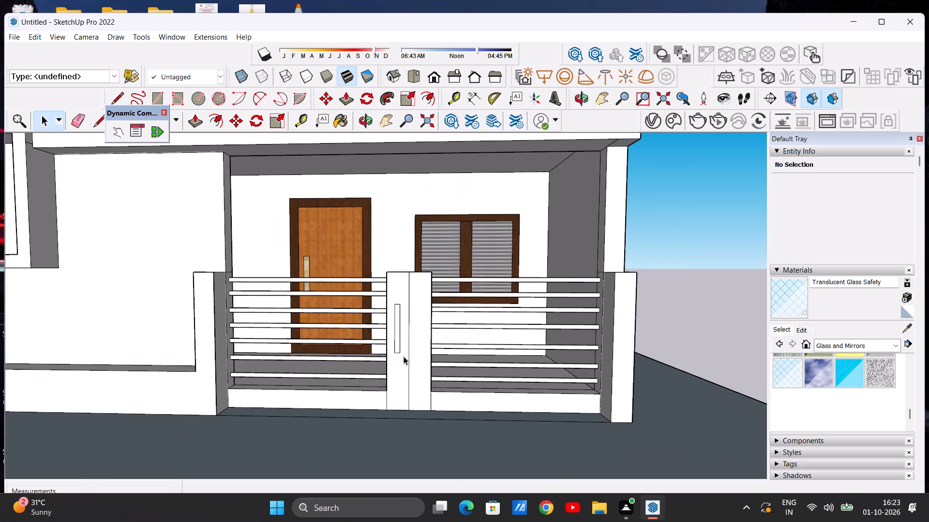
scroll(404, 356, down, 3)
scroll(404, 349, up, 14)
double_click(395, 347)
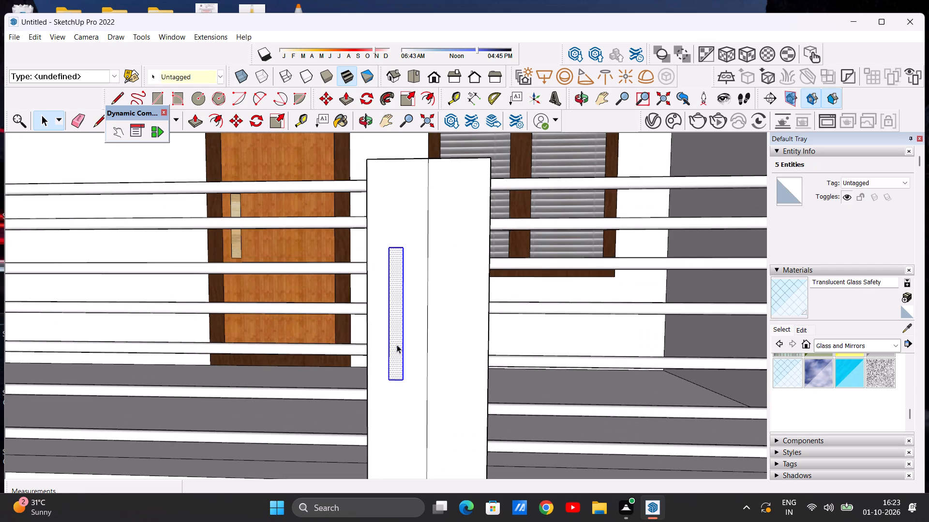
click(234, 116)
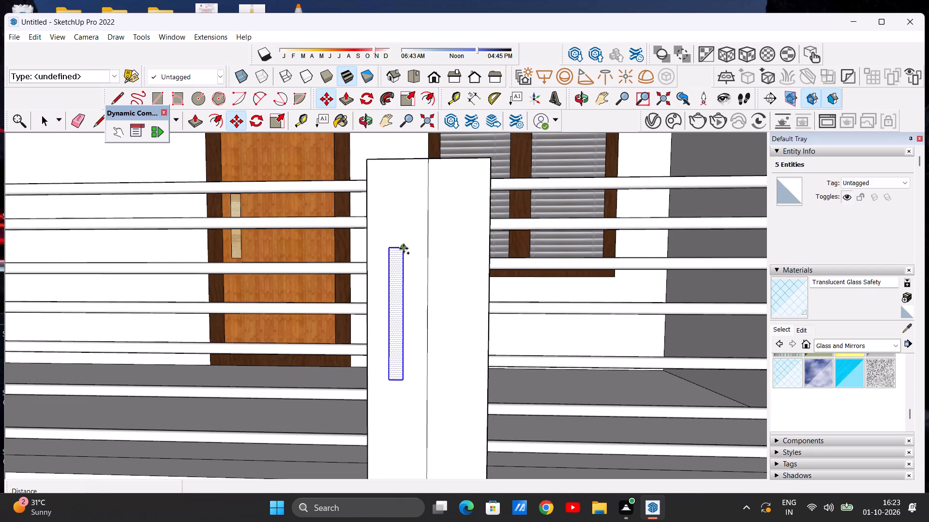
click(404, 248)
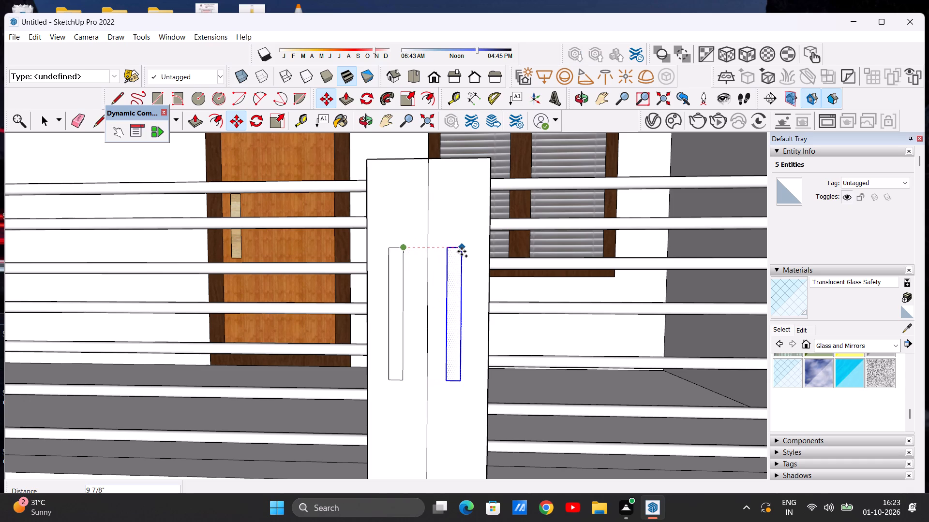
click(466, 250)
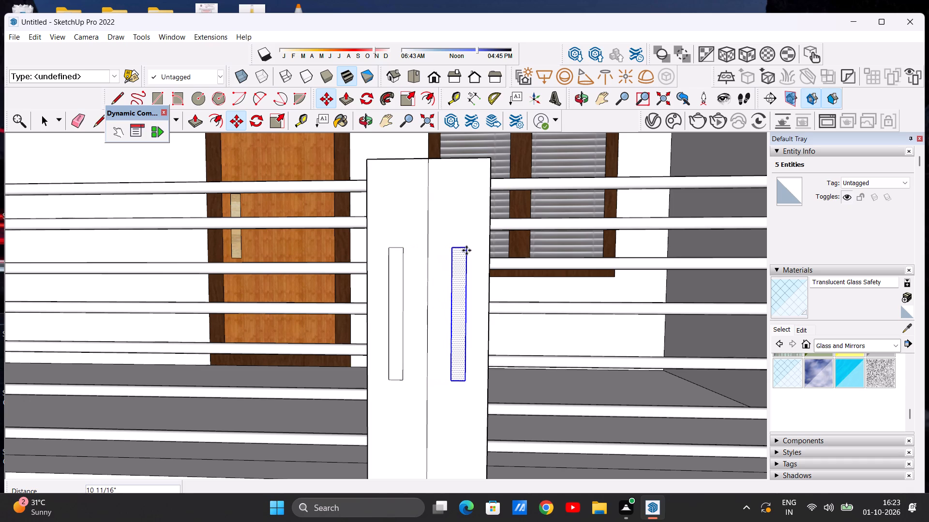
key(space)
scroll(375, 328, down, 11)
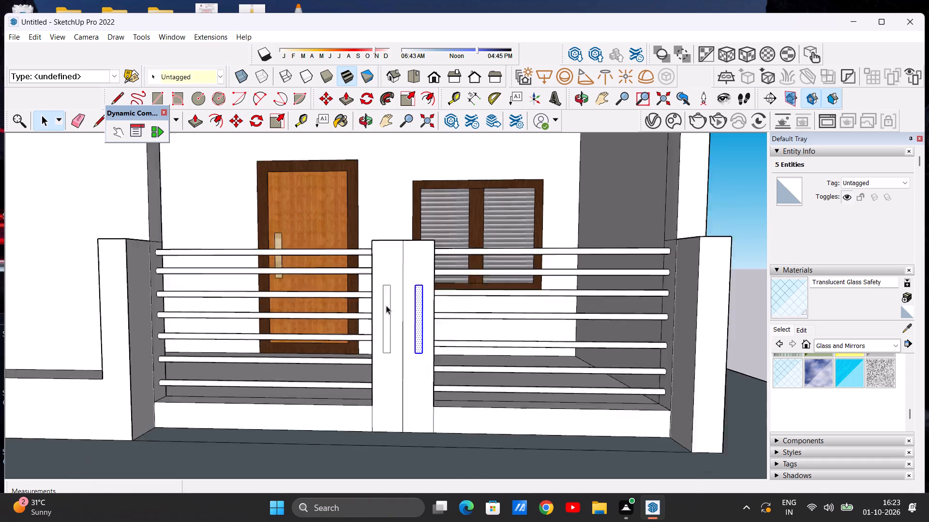
scroll(386, 305, down, 10)
click(630, 287)
Examine the split middle post with its handle outlines and the whole house from front, side and raised viewpoints.
scroll(405, 295, up, 10)
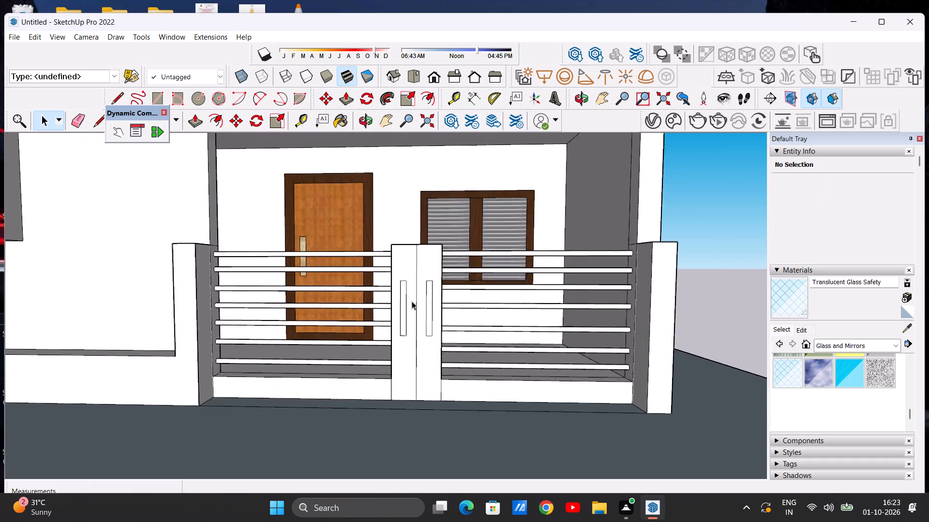
scroll(412, 301, up, 2)
scroll(443, 314, down, 7)
scroll(433, 309, up, 13)
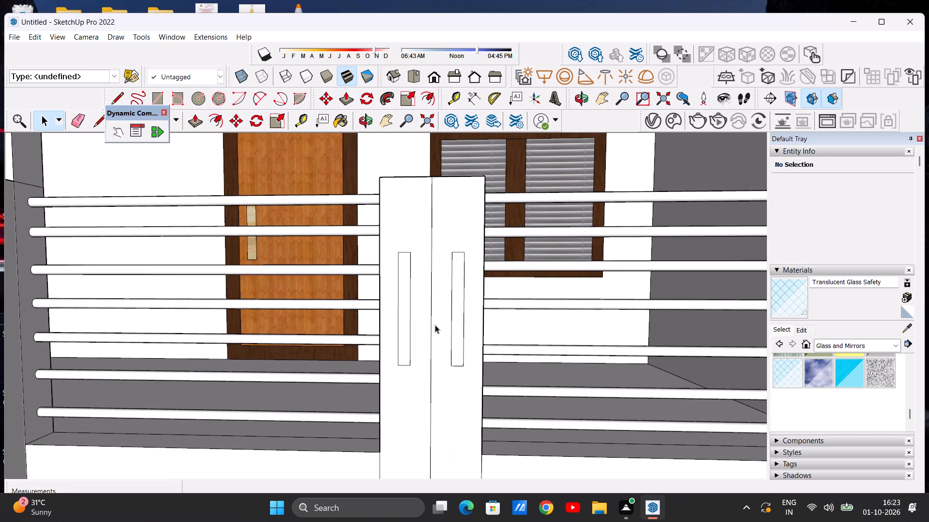
scroll(435, 325, down, 19)
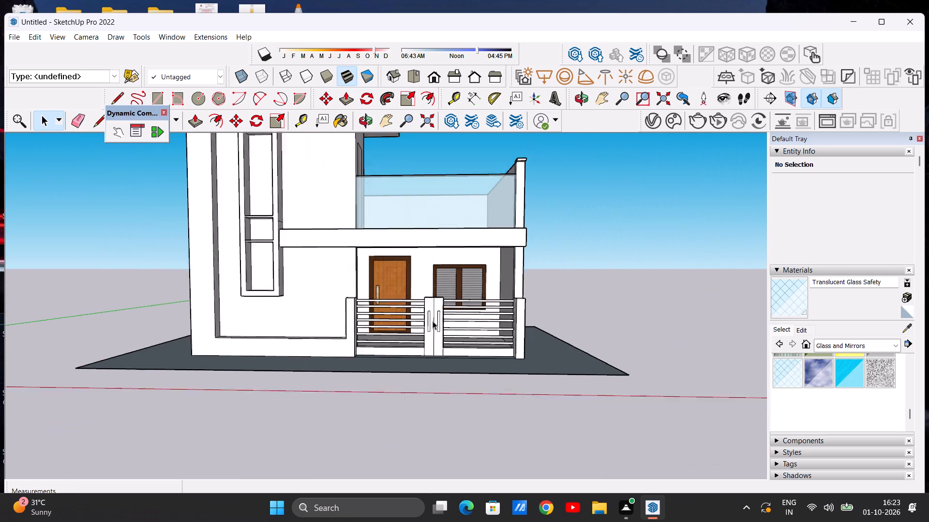
scroll(433, 321, down, 1)
middle_drag(448, 332, 206, 415)
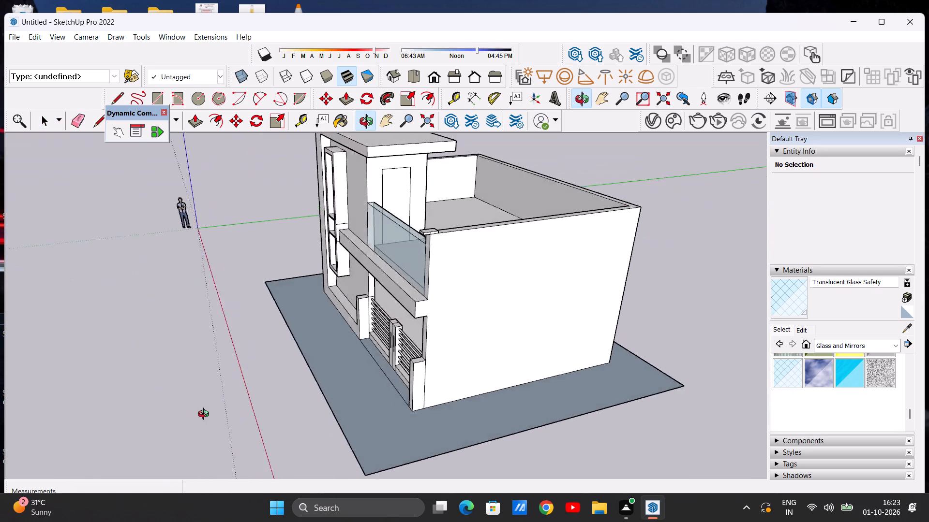
middle_drag(206, 415, 441, 397)
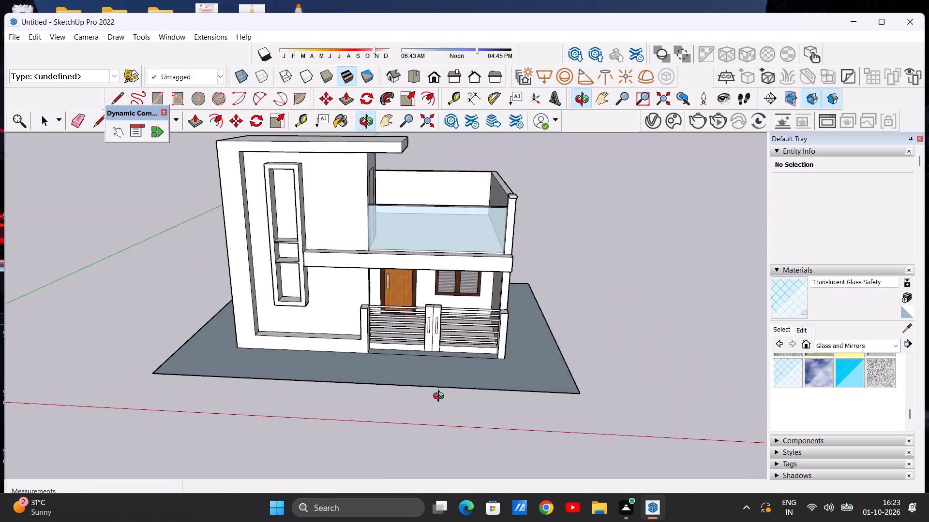
middle_drag(441, 397, 445, 451)
scroll(440, 385, up, 2)
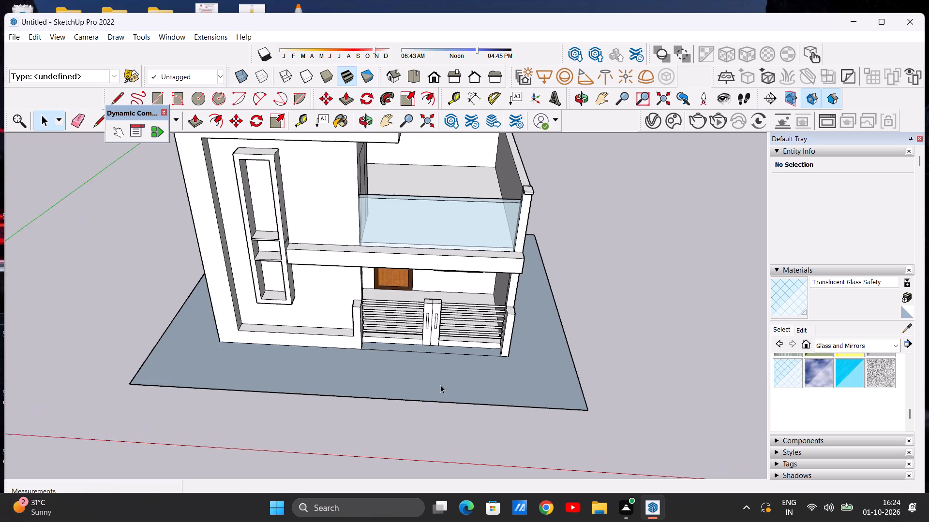
scroll(440, 385, up, 7)
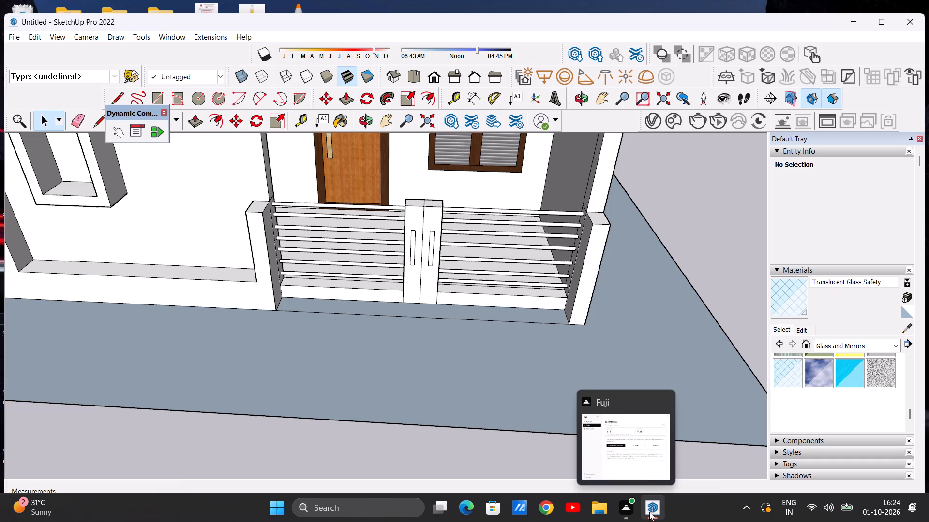
click(640, 461)
scroll(536, 381, down, 10)
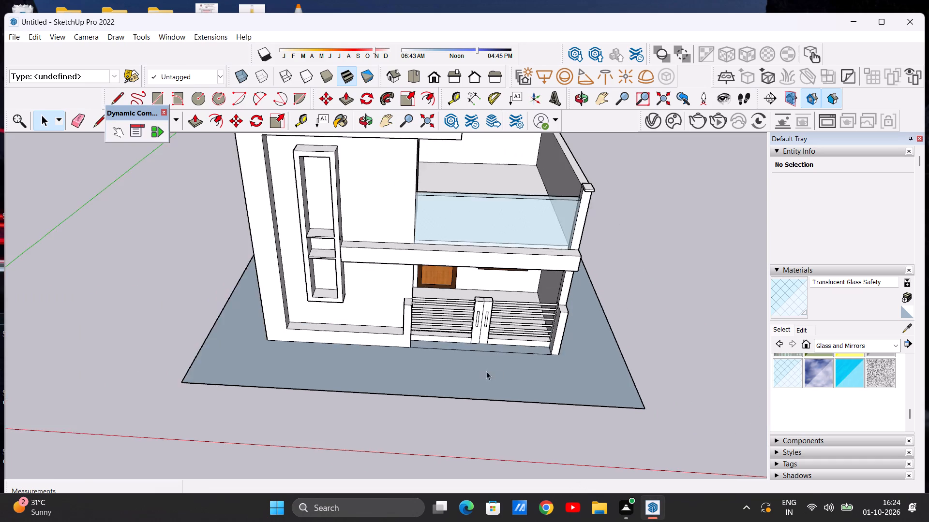
scroll(486, 371, down, 3)
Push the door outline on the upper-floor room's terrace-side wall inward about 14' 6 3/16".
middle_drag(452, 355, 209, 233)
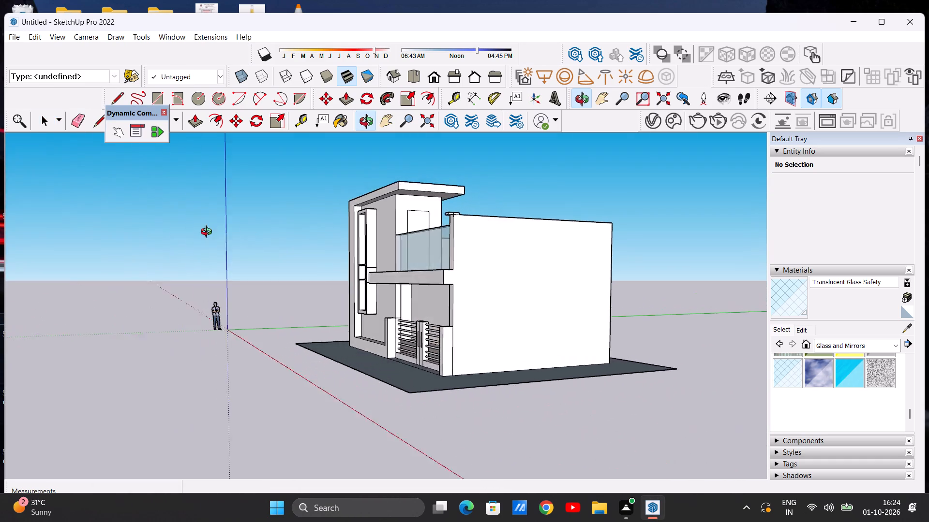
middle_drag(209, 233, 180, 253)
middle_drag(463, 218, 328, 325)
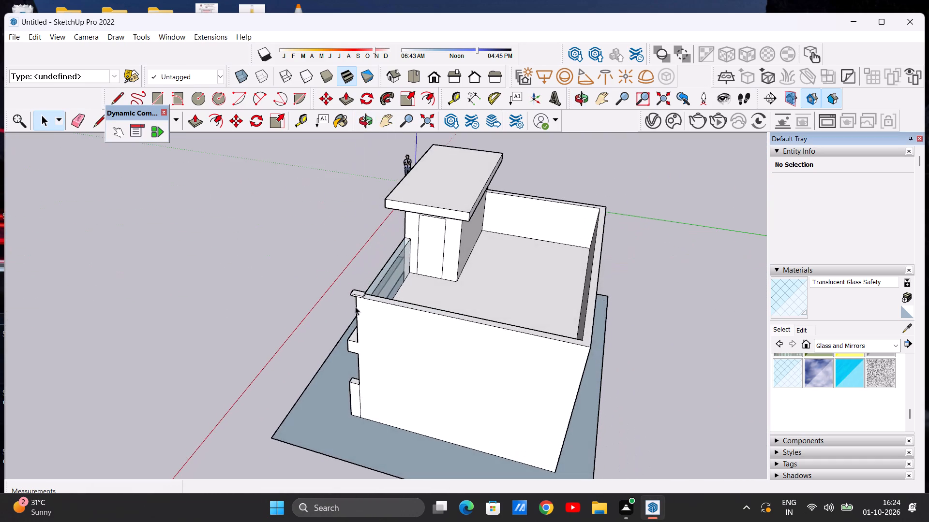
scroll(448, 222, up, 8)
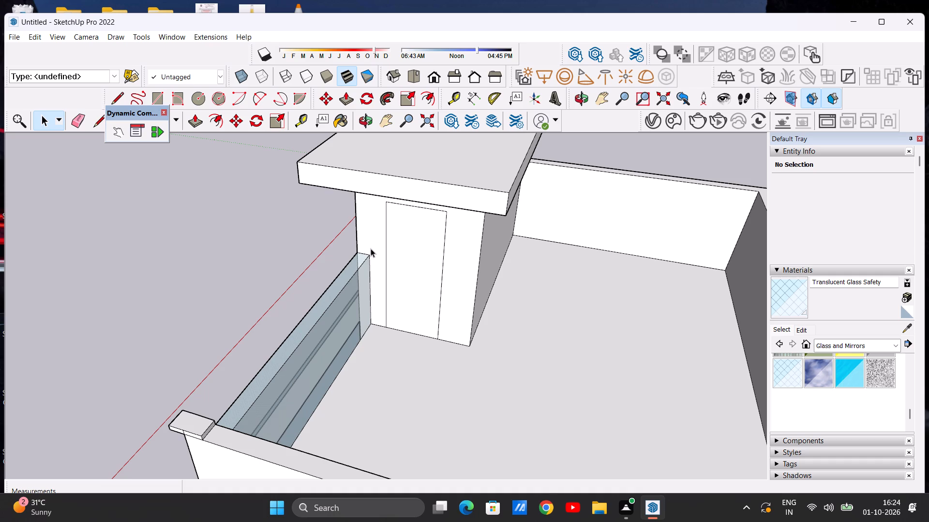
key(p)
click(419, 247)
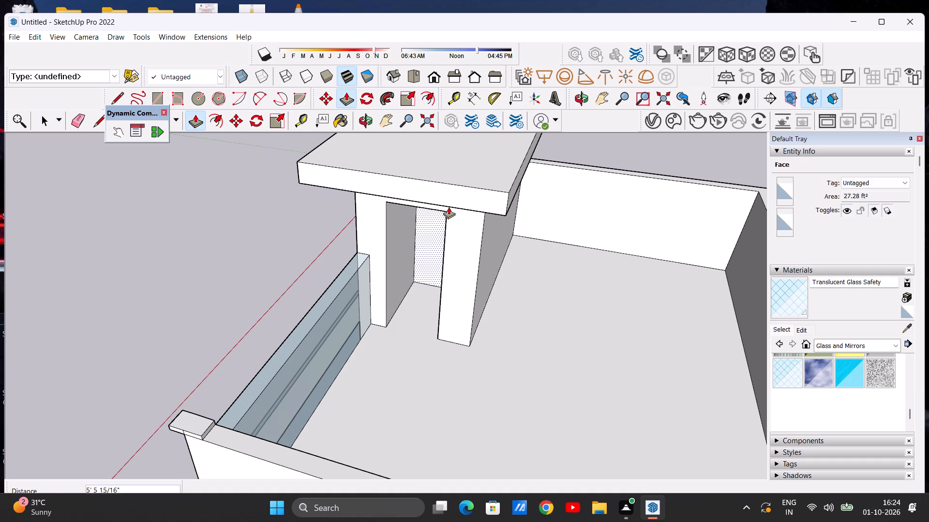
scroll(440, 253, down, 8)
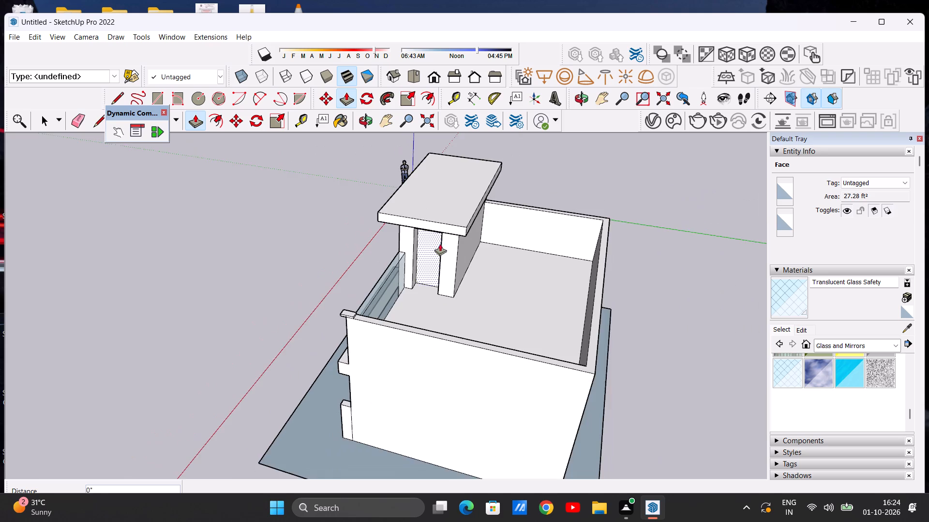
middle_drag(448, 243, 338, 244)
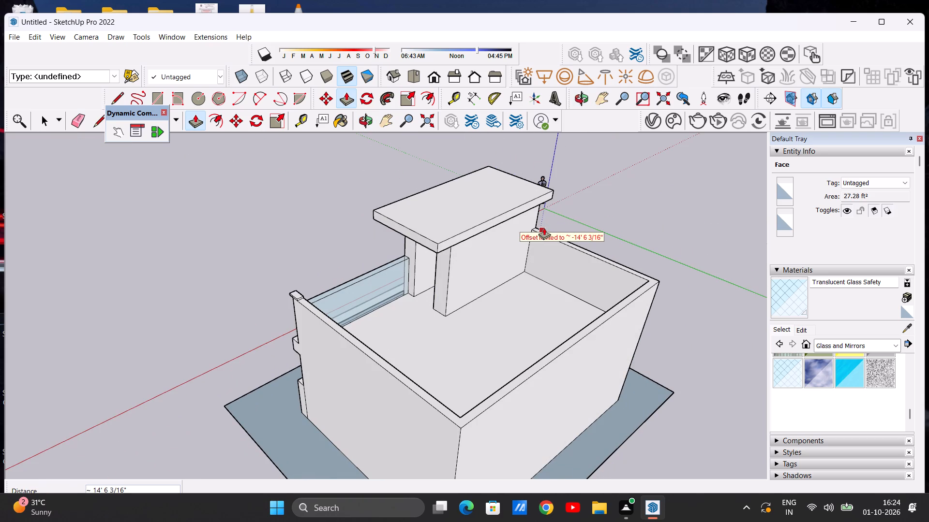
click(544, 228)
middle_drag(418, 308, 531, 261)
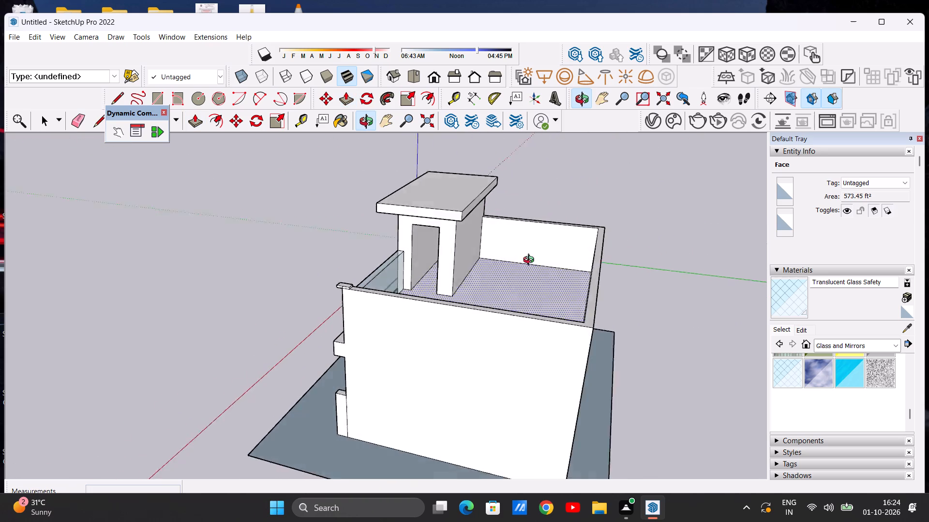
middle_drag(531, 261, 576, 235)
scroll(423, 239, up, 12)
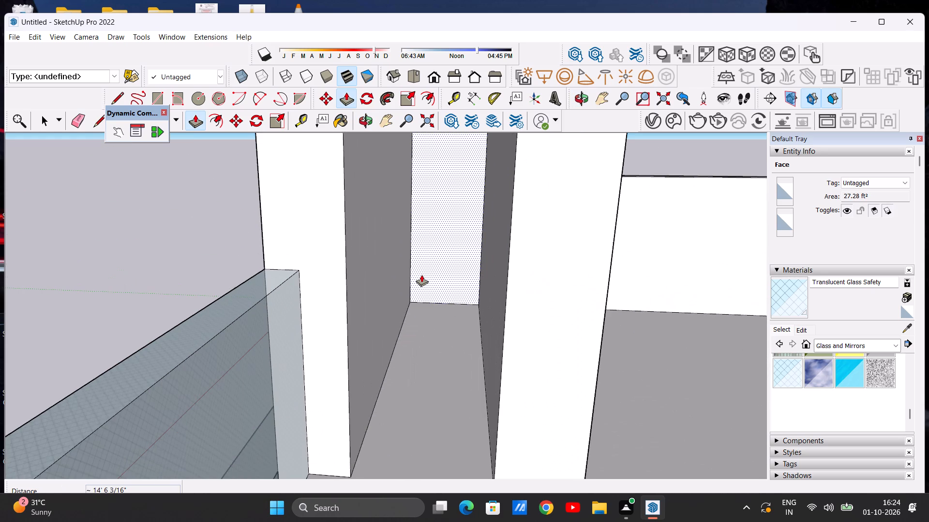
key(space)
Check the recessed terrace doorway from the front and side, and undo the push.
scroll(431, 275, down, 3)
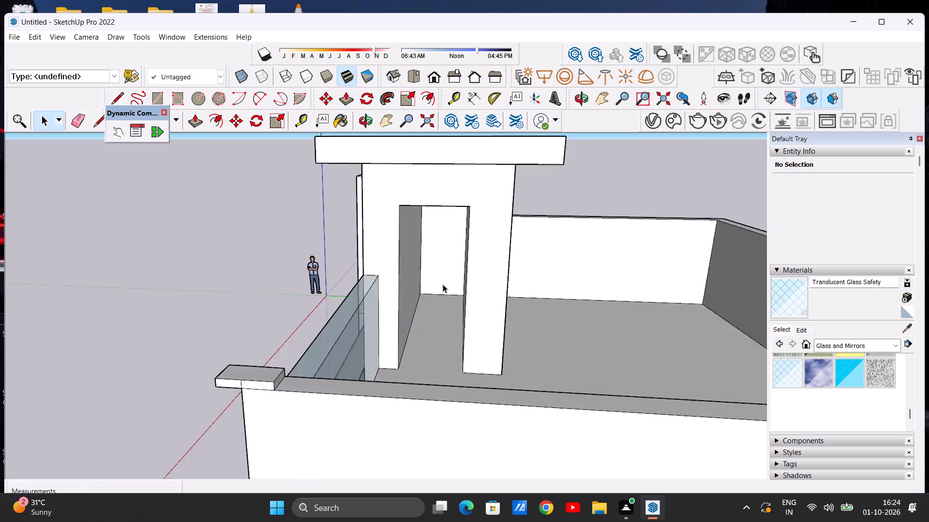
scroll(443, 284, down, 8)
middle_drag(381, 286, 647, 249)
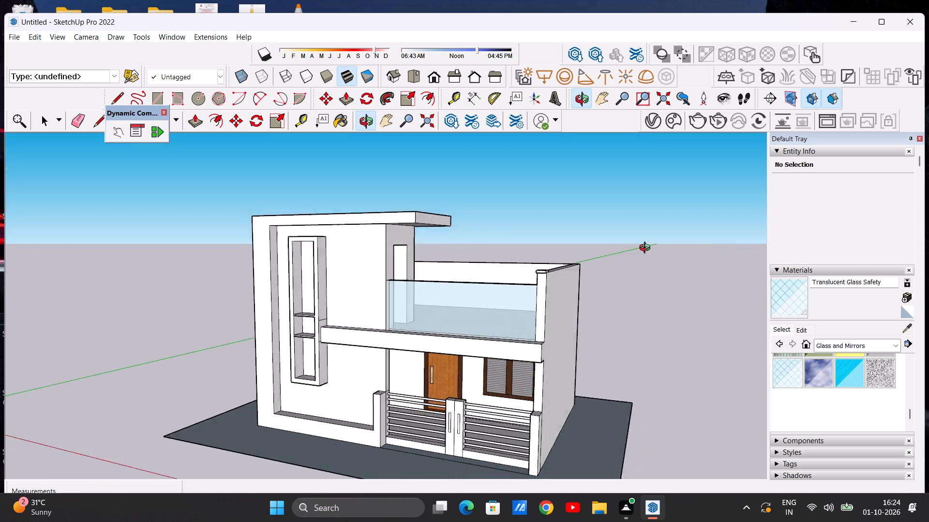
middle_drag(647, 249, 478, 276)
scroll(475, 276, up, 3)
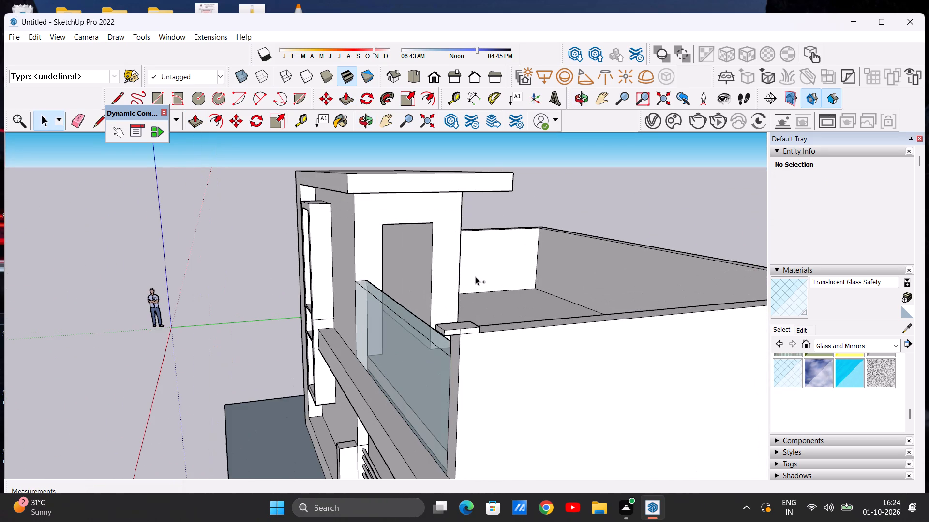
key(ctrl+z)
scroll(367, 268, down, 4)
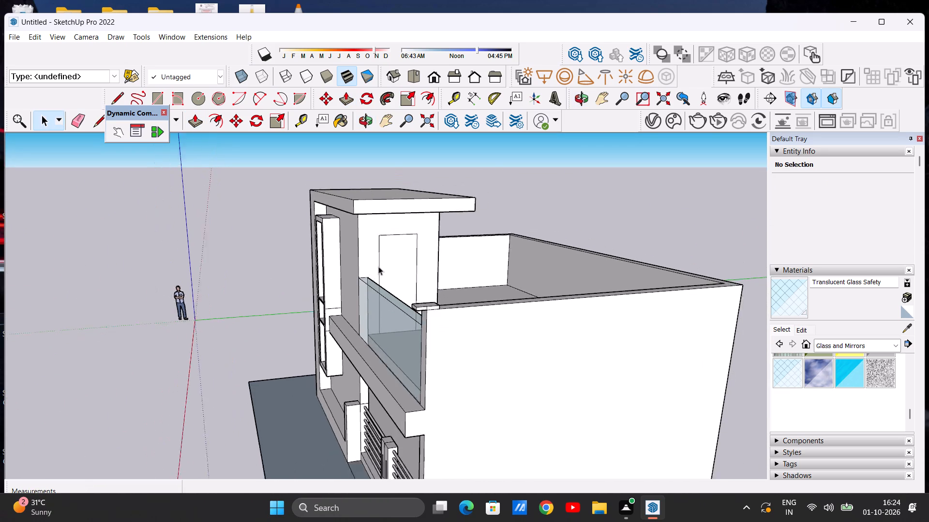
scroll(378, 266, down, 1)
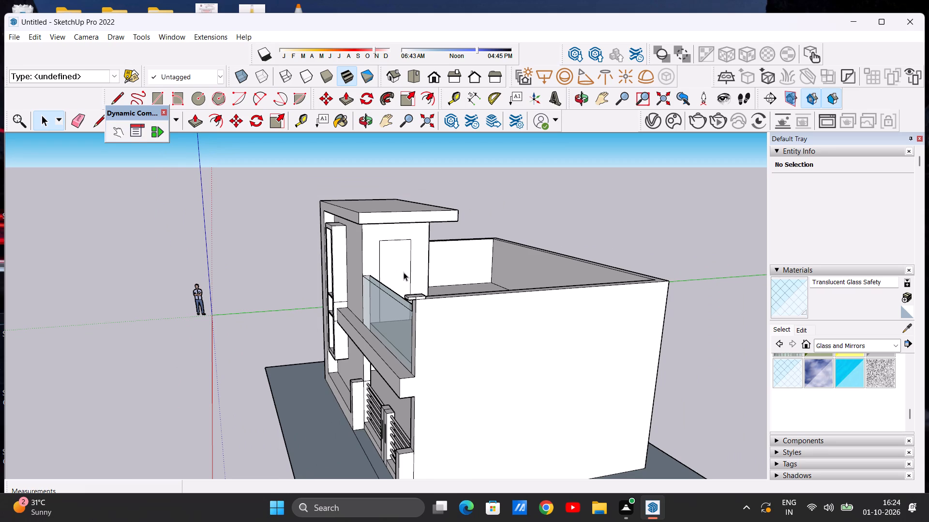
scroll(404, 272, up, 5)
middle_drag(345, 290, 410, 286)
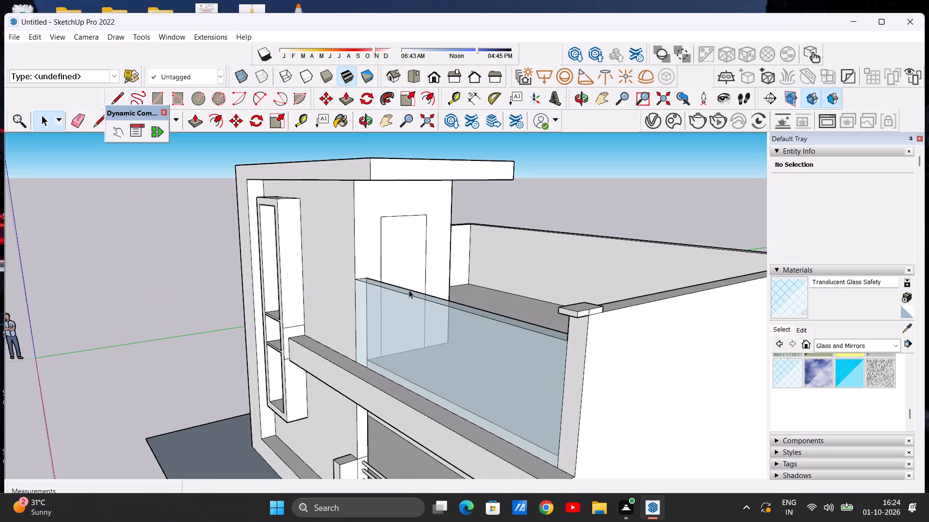
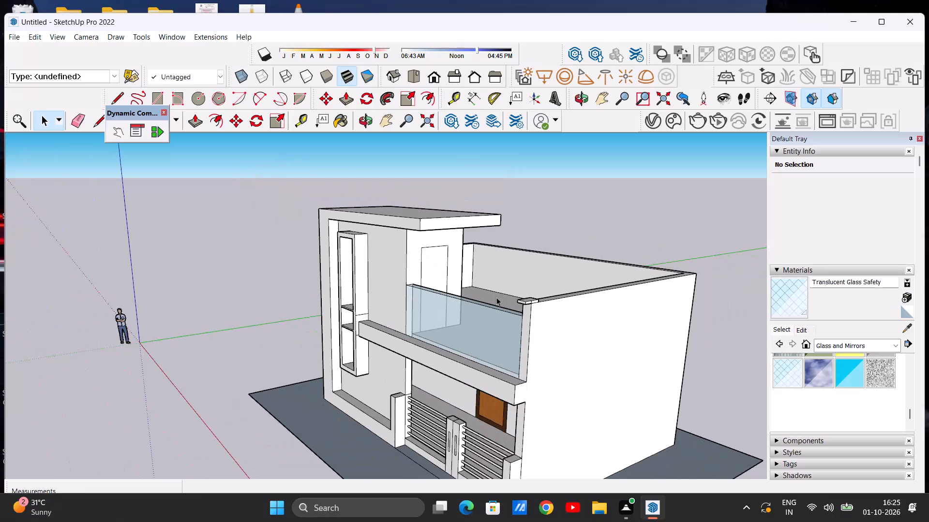
Examine the glass-railed terrace and the whole front elevation from side, front and raised viewpoints.
middle_drag(458, 312, 281, 268)
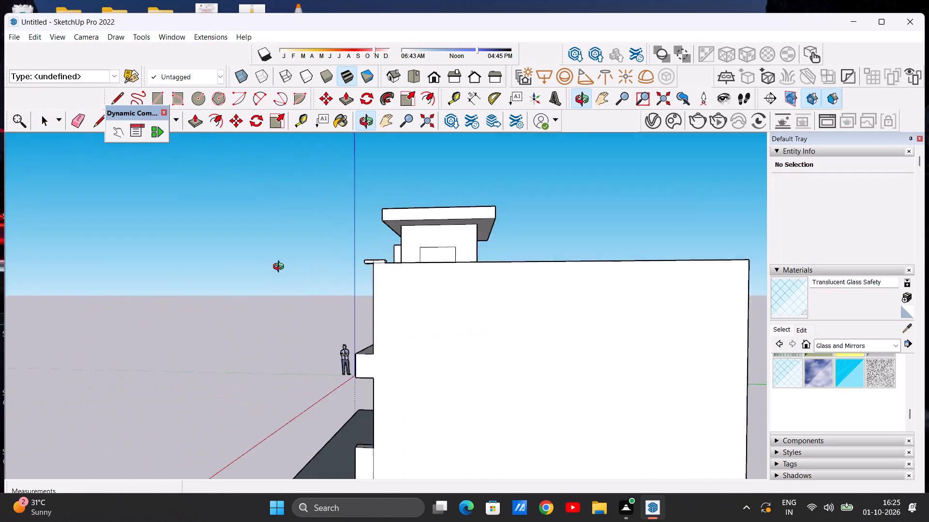
middle_drag(281, 268, 629, 284)
scroll(546, 289, up, 2)
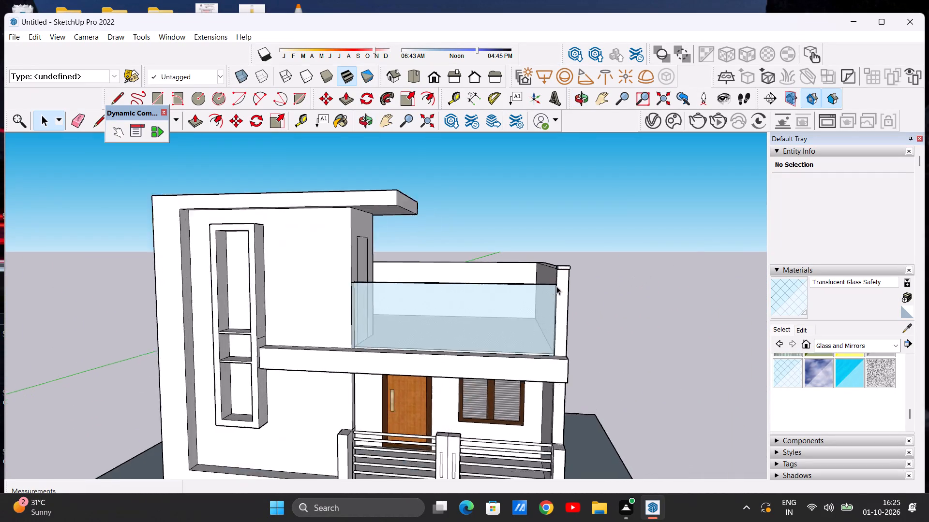
scroll(556, 286, up, 18)
scroll(556, 284, down, 7)
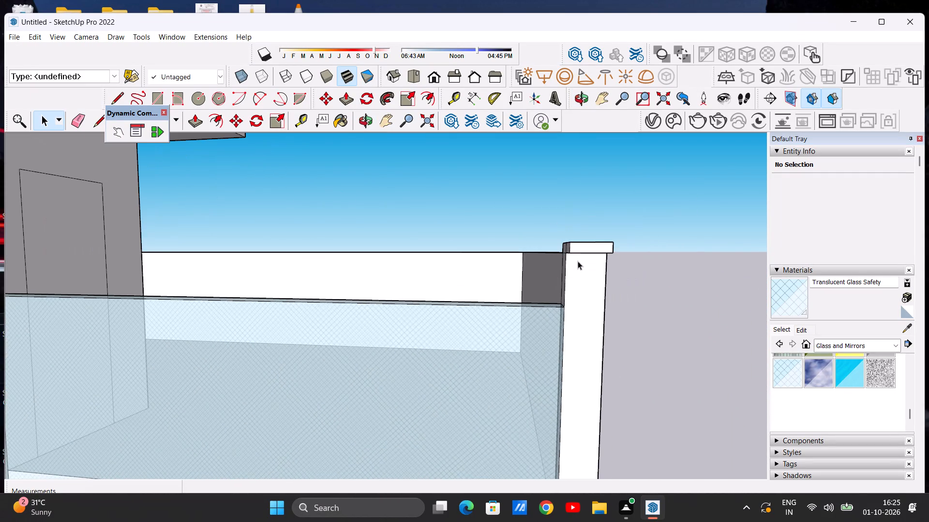
scroll(578, 270, down, 11)
middle_drag(523, 311, 520, 355)
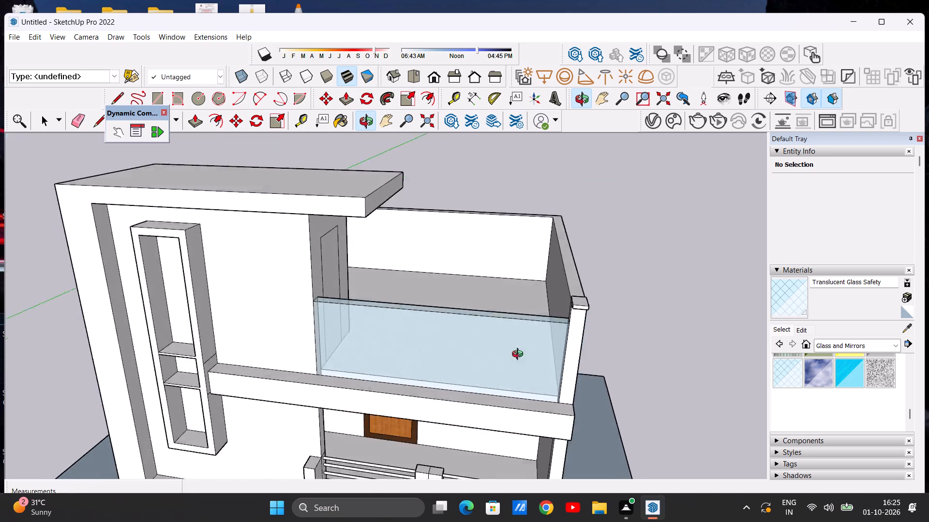
middle_drag(520, 355, 542, 294)
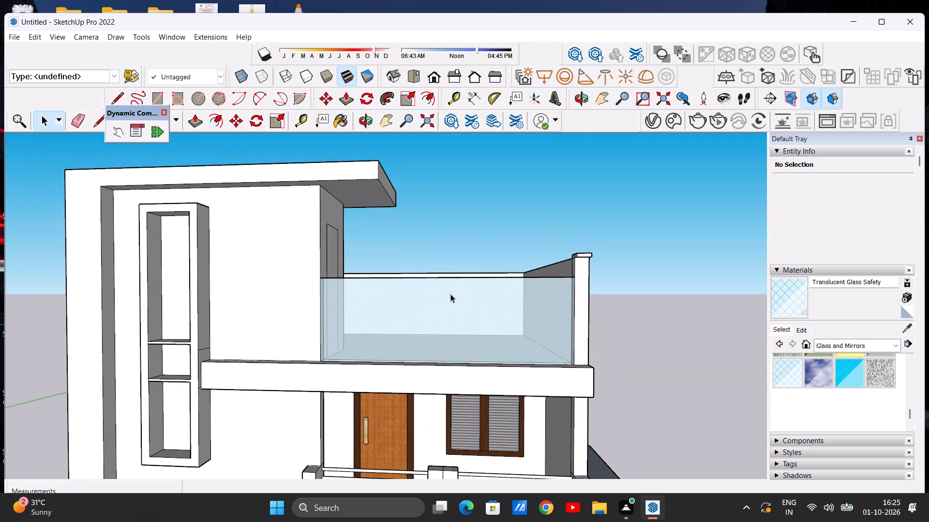
scroll(460, 289, down, 5)
scroll(479, 286, up, 1)
scroll(480, 291, down, 8)
scroll(466, 379, up, 9)
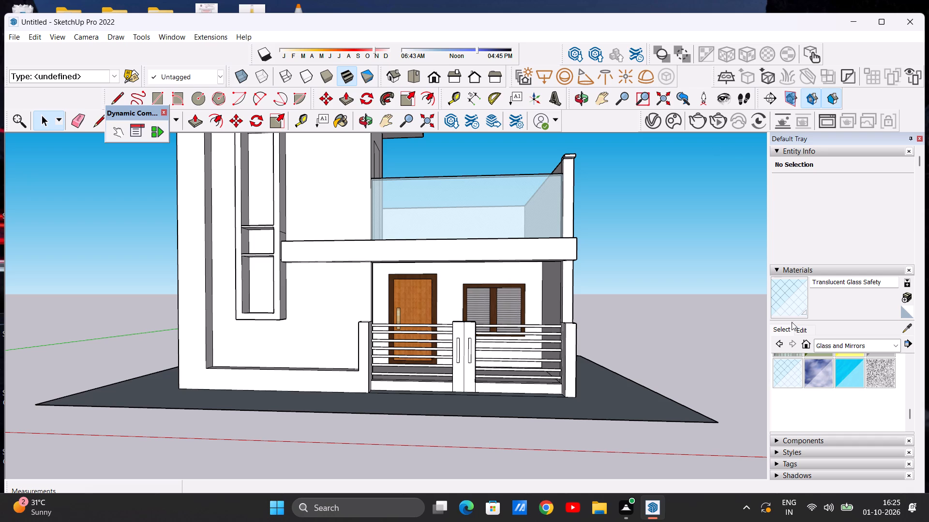
scroll(866, 453, down, 4)
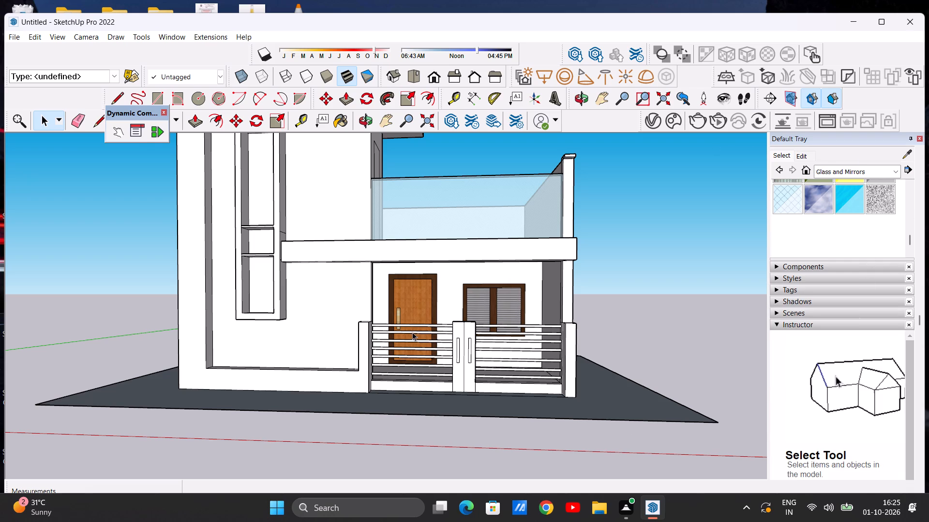
scroll(428, 304, down, 5)
scroll(400, 328, up, 8)
middle_drag(472, 393, 480, 475)
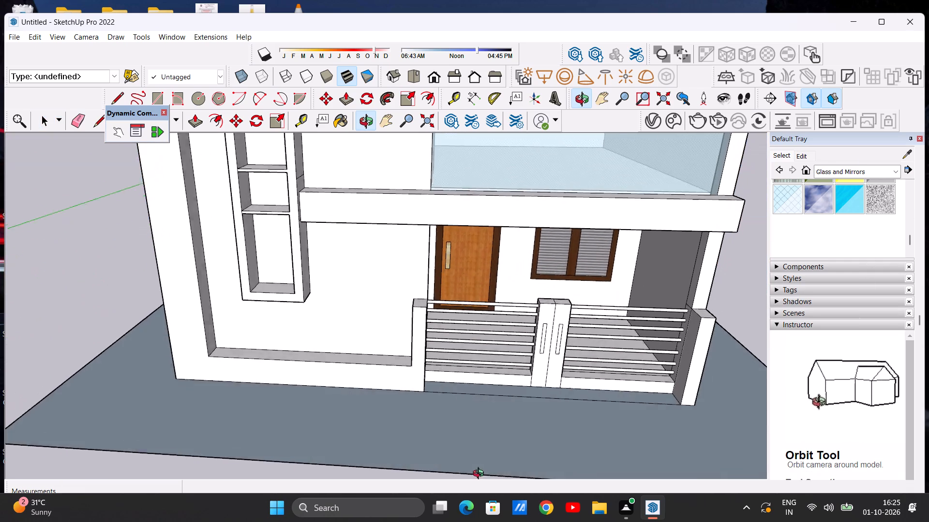
middle_drag(480, 475, 459, 467)
scroll(435, 375, down, 5)
middle_drag(453, 398, 473, 438)
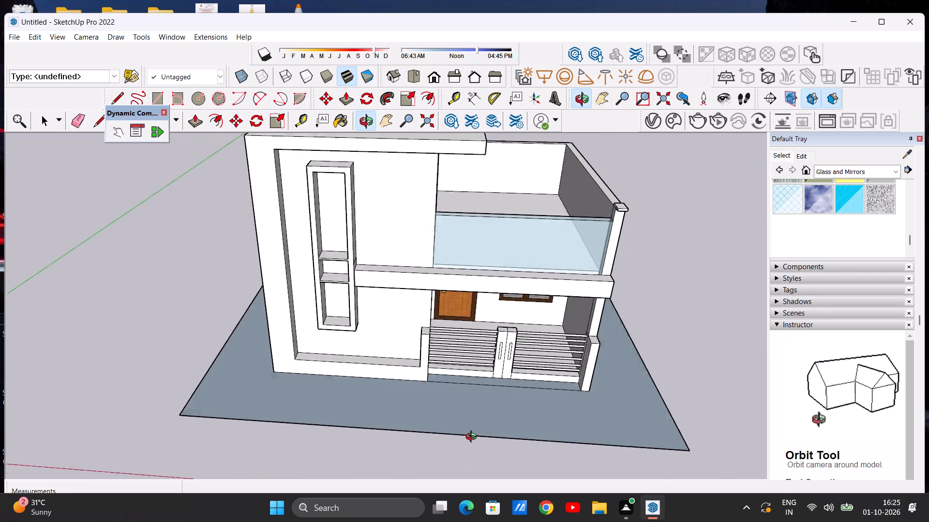
middle_drag(473, 438, 478, 450)
Draw a ground rectangle about 14' 6 7/16" by 2' 2 3/4" in front of the porch, spanning between the outer posts' front corners.
scroll(565, 391, up, 13)
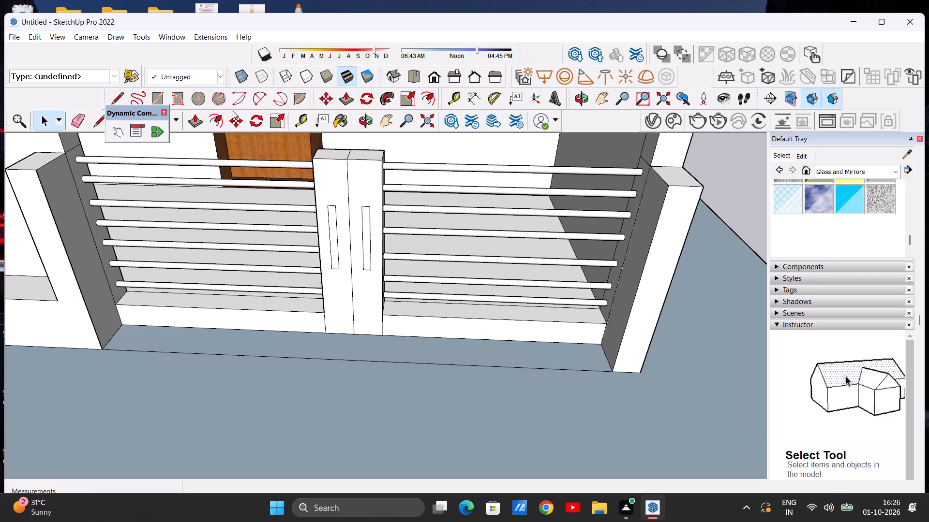
key(r)
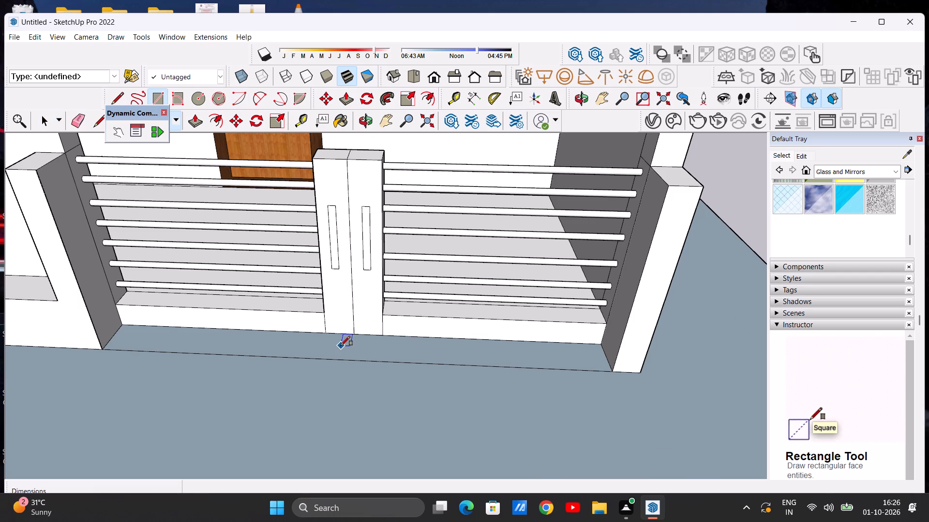
scroll(341, 346, down, 6)
scroll(207, 343, up, 9)
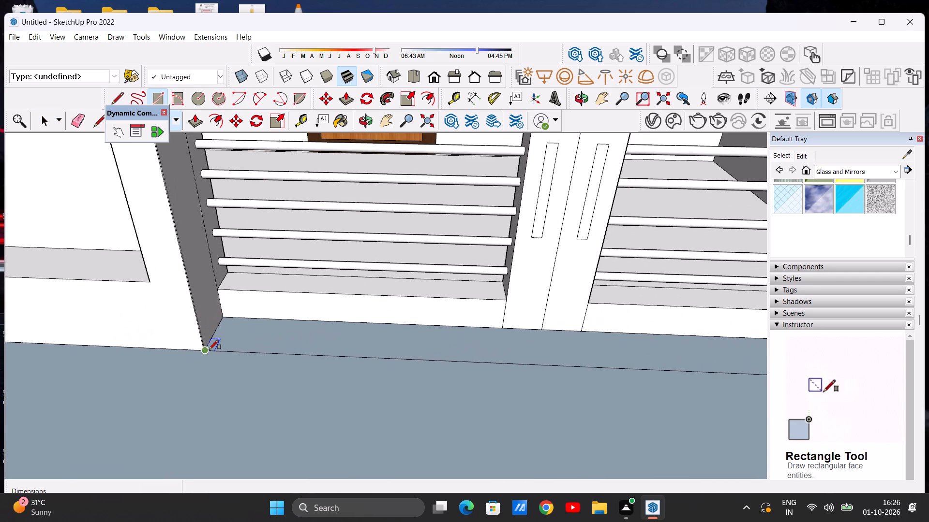
click(203, 349)
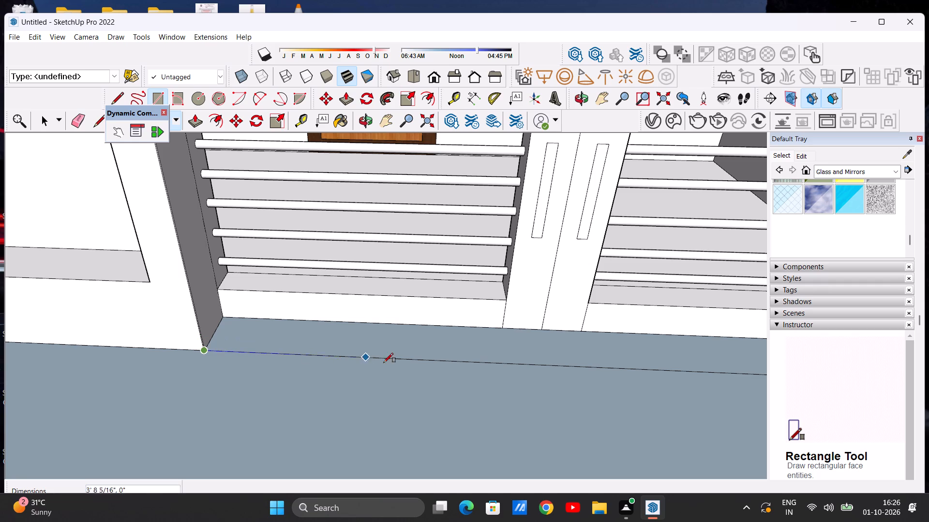
scroll(343, 370, down, 8)
scroll(640, 378, up, 6)
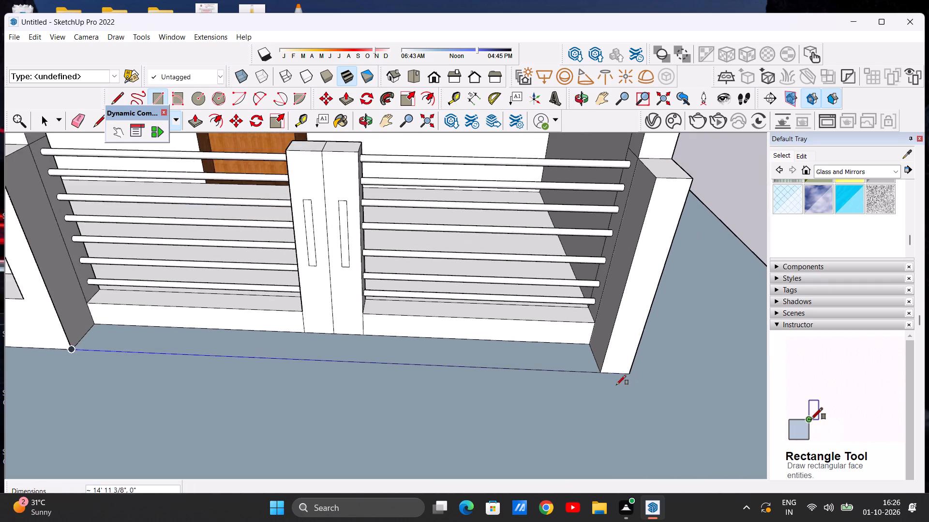
scroll(616, 385, up, 4)
click(593, 368)
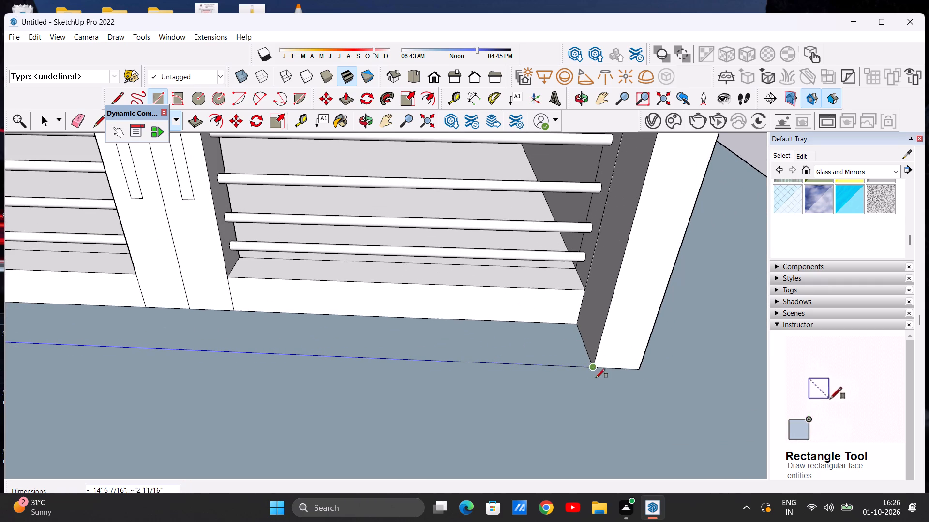
scroll(607, 434, down, 9)
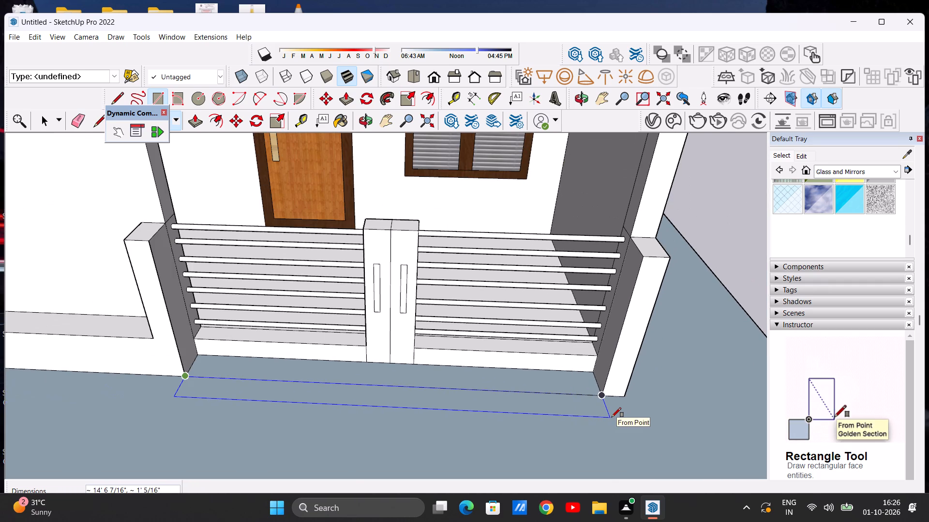
click(627, 444)
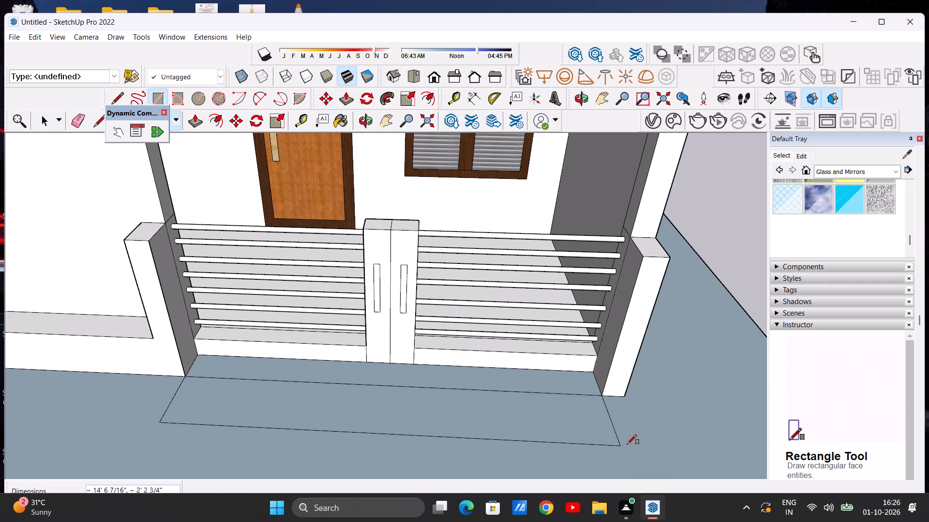
key(space)
Draw a line about 14' 6 7/16" long across the ground rectangle, splitting it lengthwise into two step strips.
scroll(513, 345, down, 4)
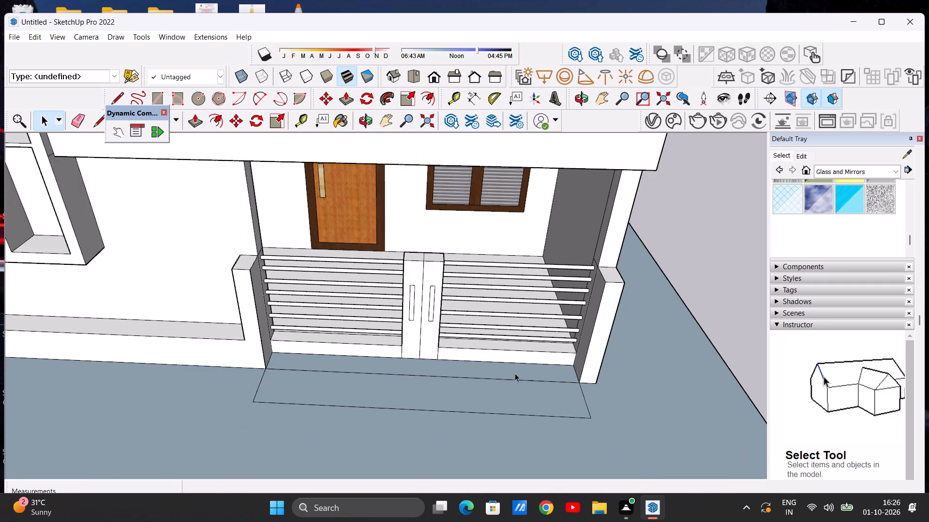
middle_drag(515, 376, 522, 482)
scroll(547, 430, up, 5)
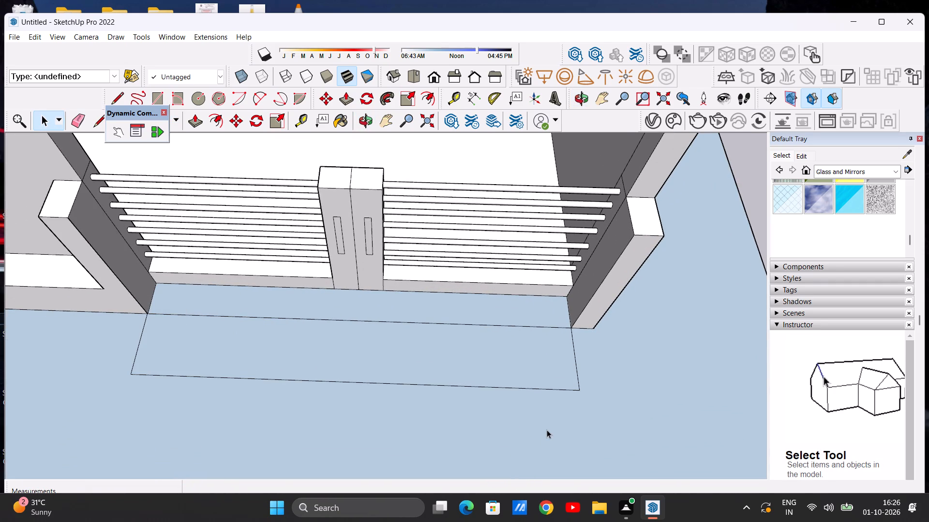
key(l)
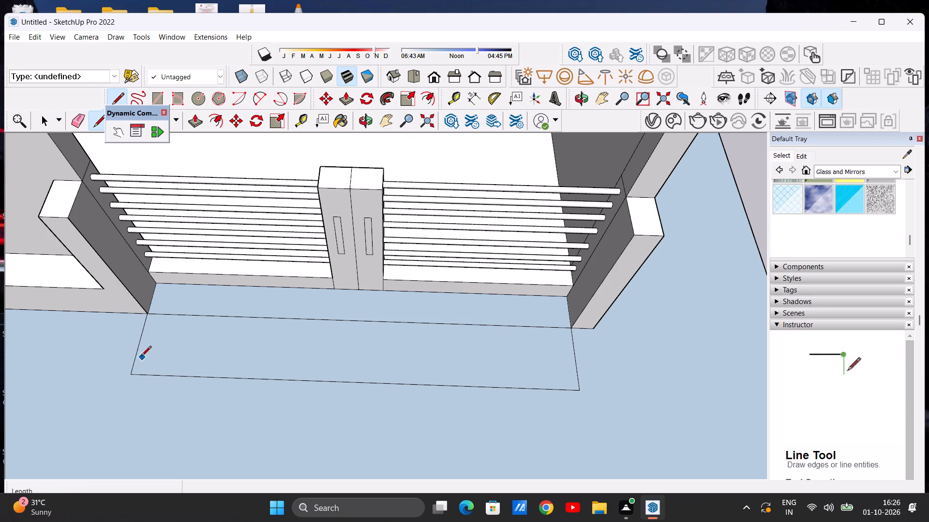
click(137, 344)
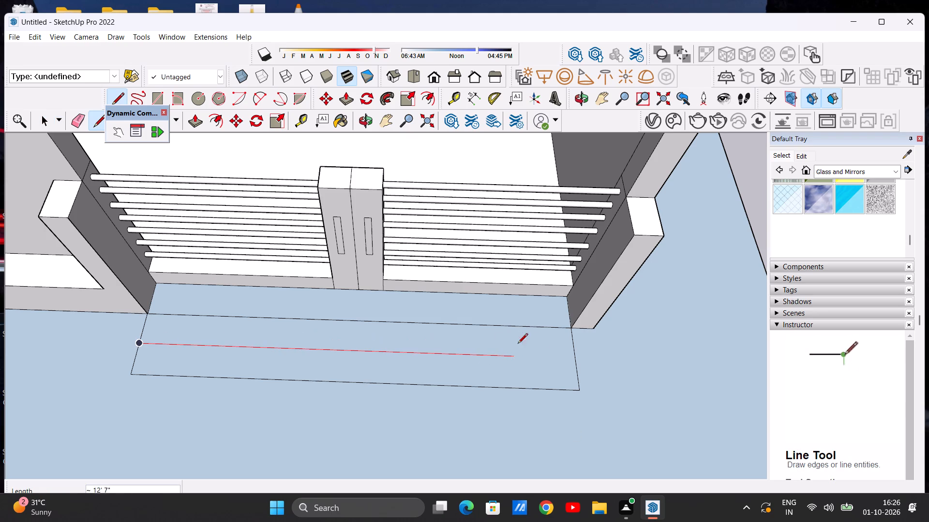
click(580, 359)
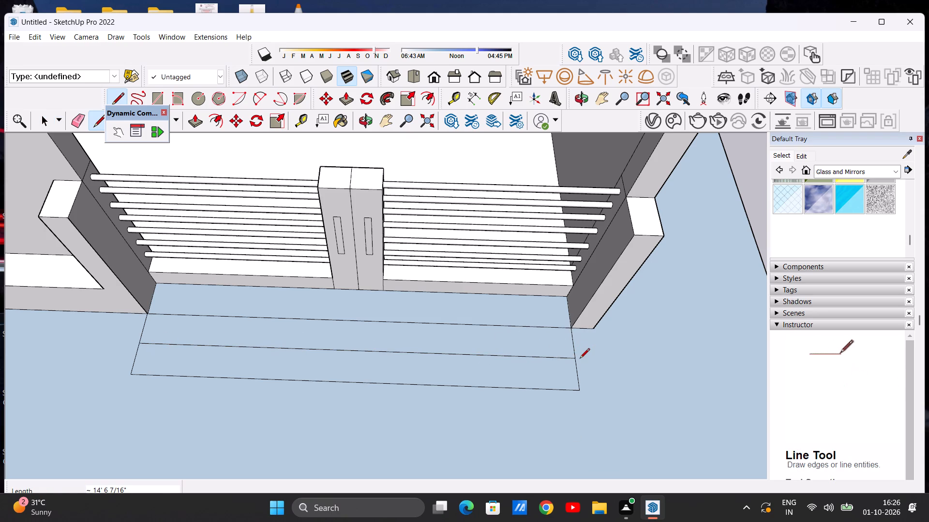
key(space)
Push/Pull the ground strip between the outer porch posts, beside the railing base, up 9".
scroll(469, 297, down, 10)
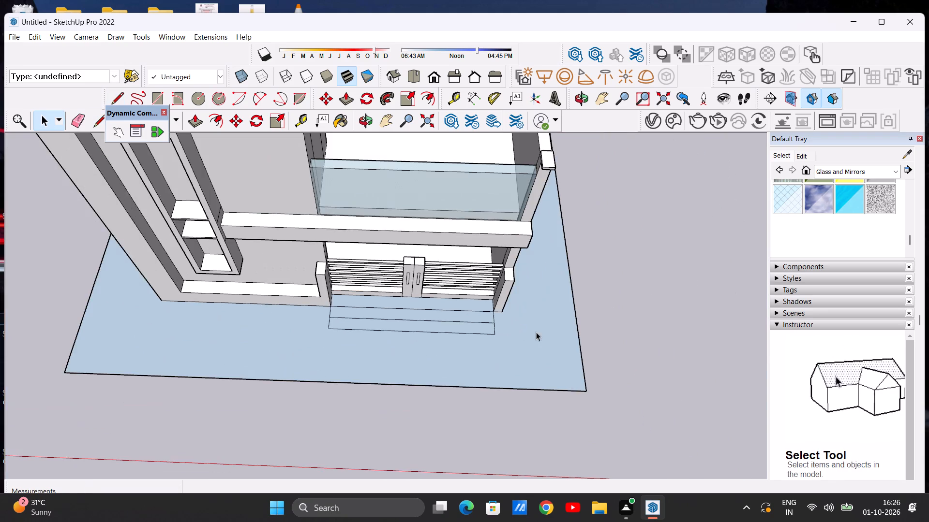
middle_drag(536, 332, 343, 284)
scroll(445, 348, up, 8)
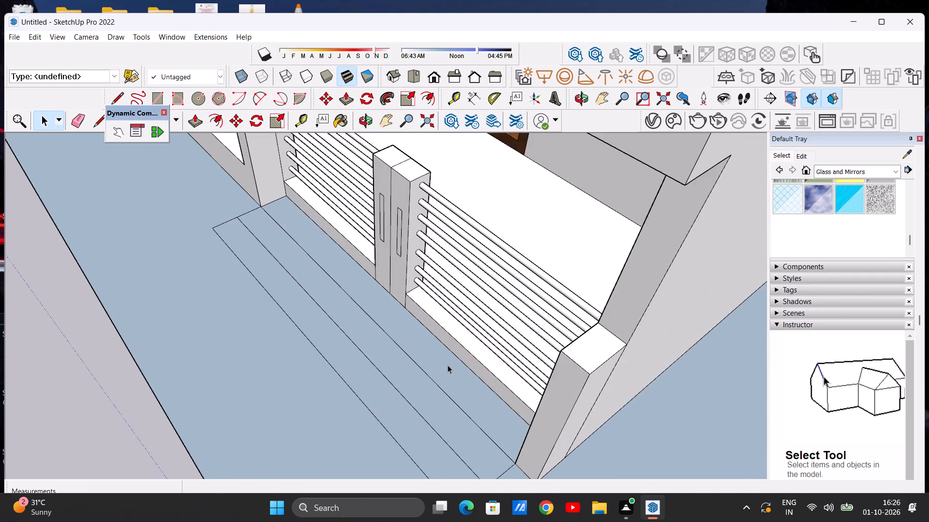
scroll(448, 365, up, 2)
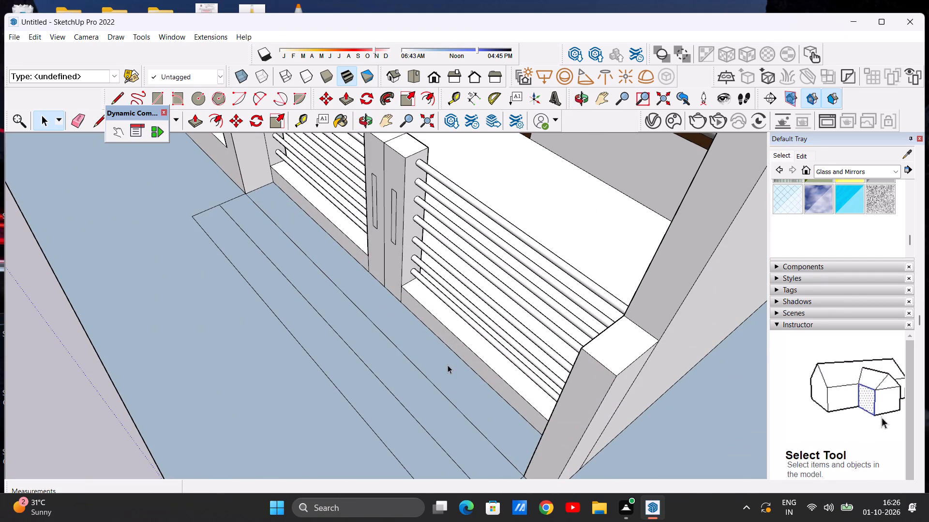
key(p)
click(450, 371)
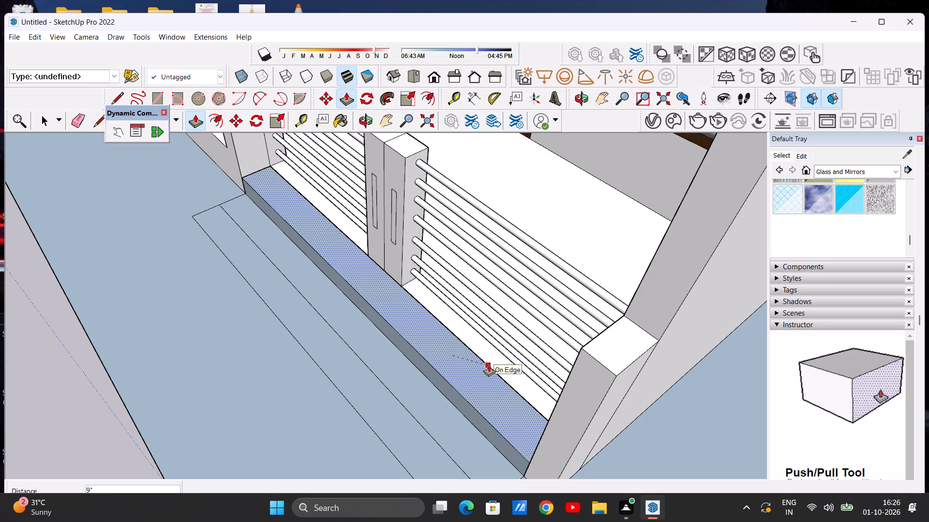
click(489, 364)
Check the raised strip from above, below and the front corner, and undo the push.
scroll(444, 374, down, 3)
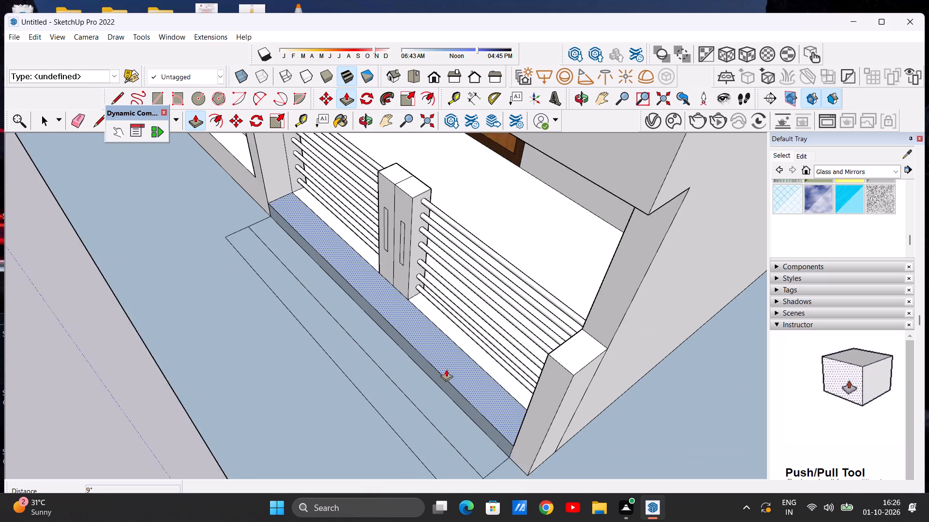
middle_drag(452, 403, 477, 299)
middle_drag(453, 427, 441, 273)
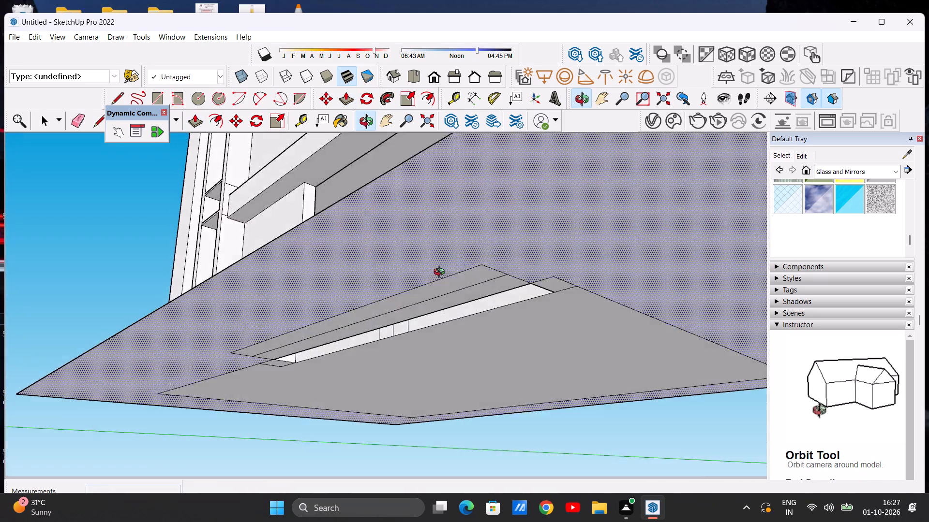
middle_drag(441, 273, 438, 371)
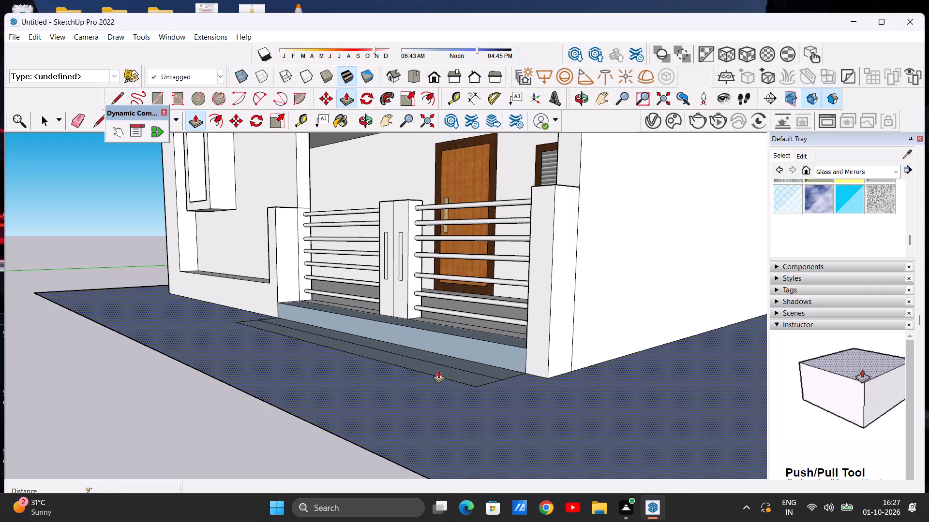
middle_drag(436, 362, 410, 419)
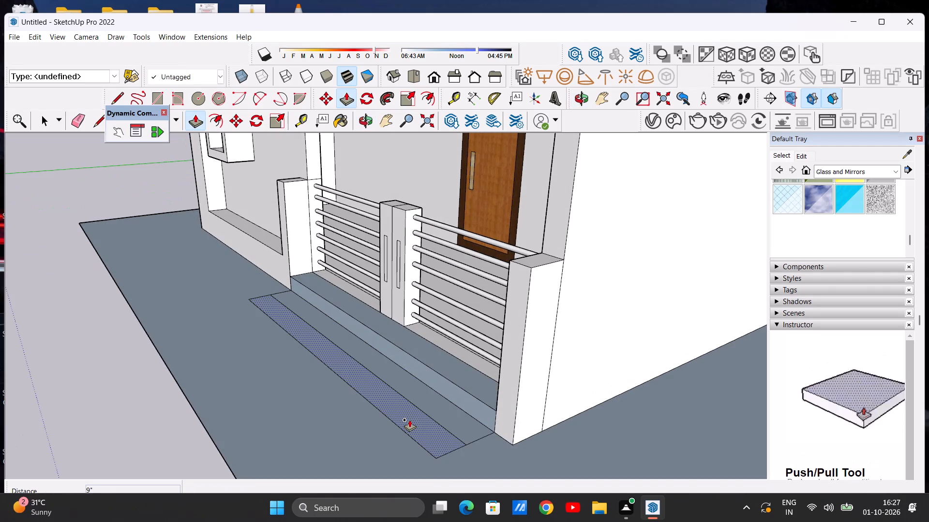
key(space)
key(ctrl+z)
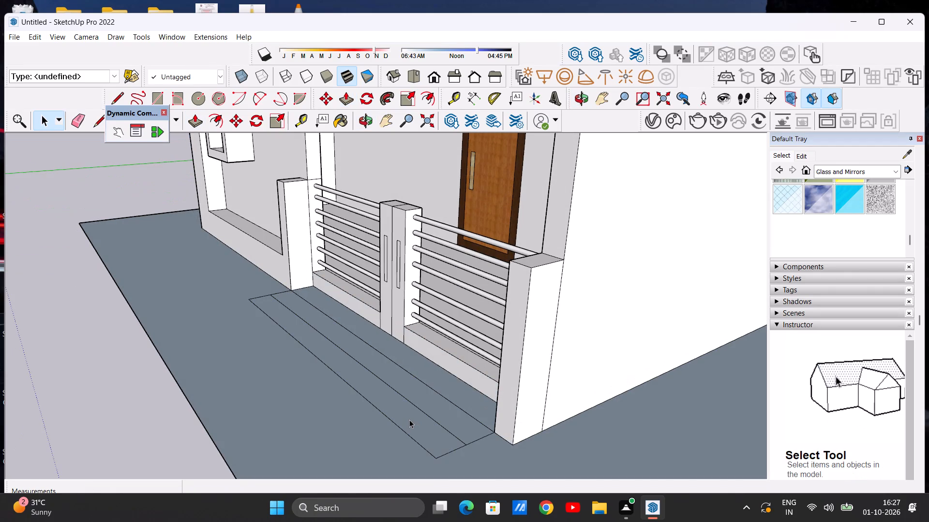
Push/Pull the ground strip between the outer porch posts, directly against the railing base, up 9".
middle_drag(386, 436, 375, 478)
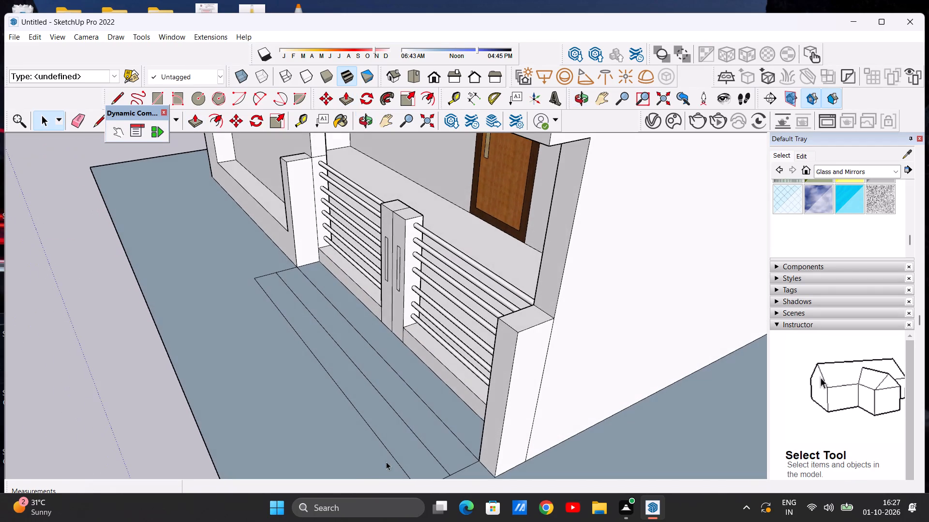
scroll(435, 395, up, 4)
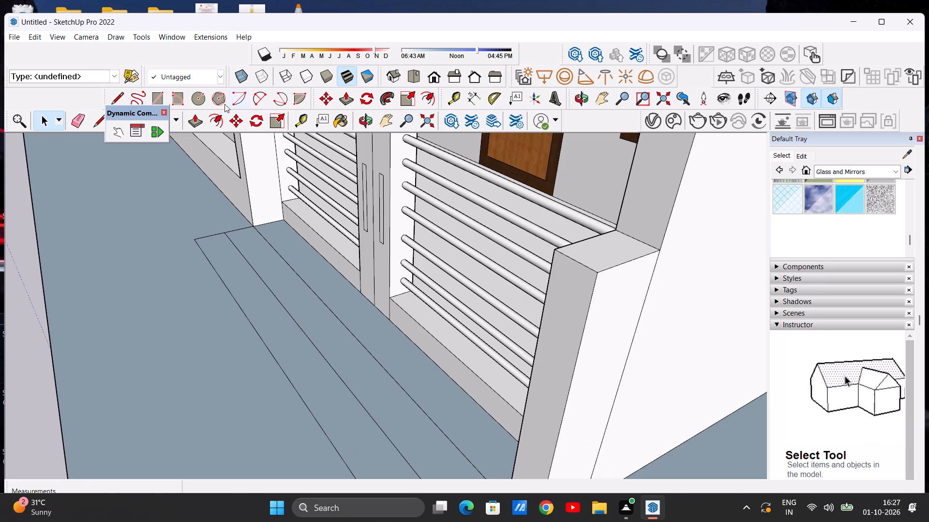
click(190, 120)
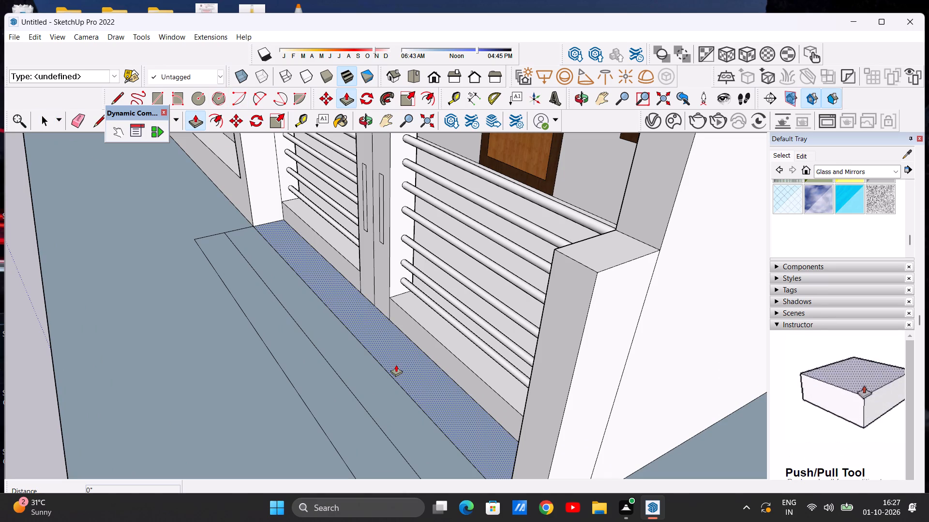
click(407, 362)
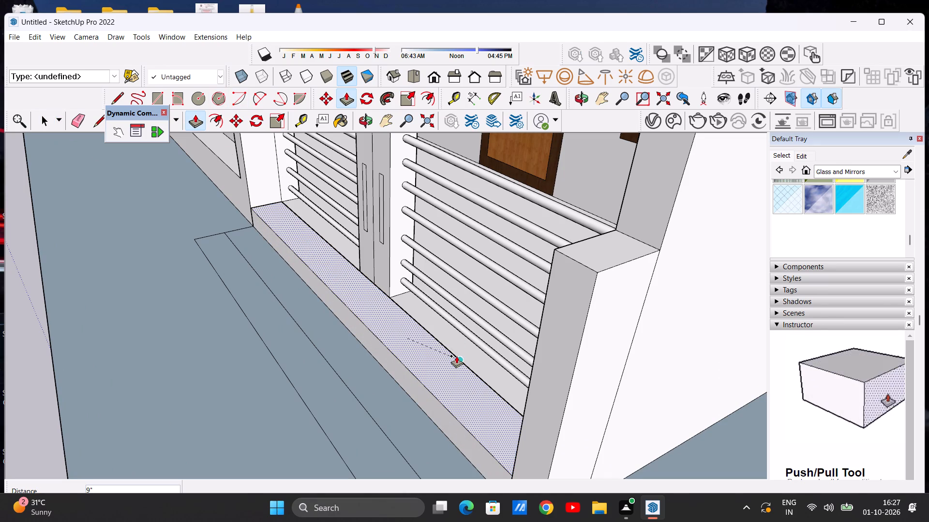
click(446, 344)
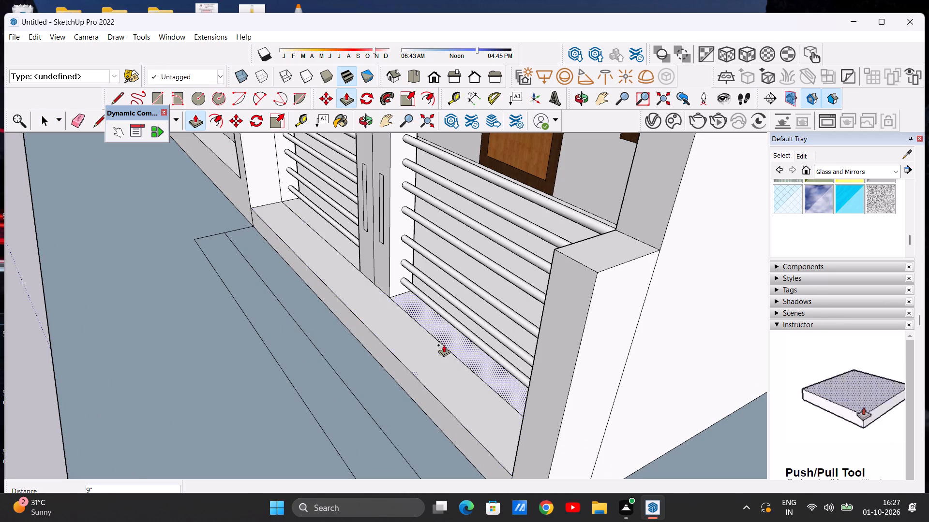
scroll(393, 341, down, 5)
key(space)
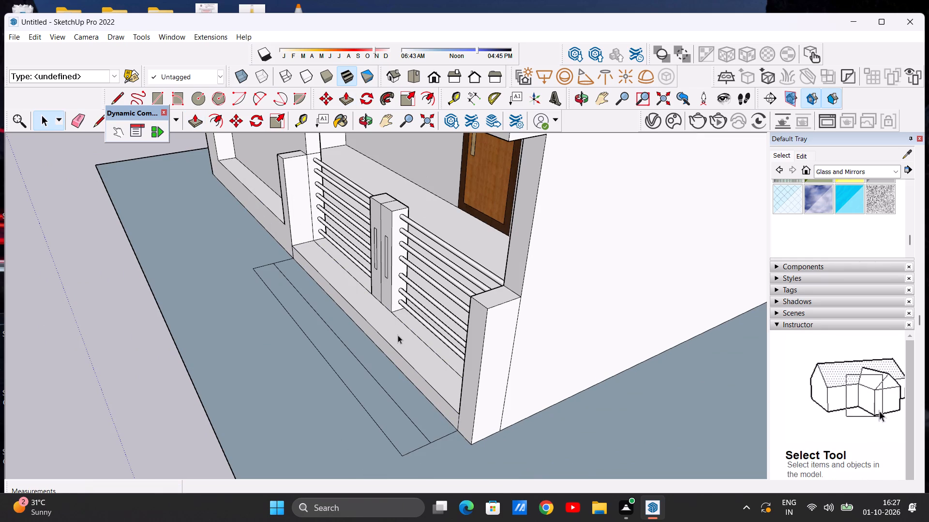
Examine the raised strip and the railing base beside it from the front, the house corner and above.
scroll(399, 334, down, 4)
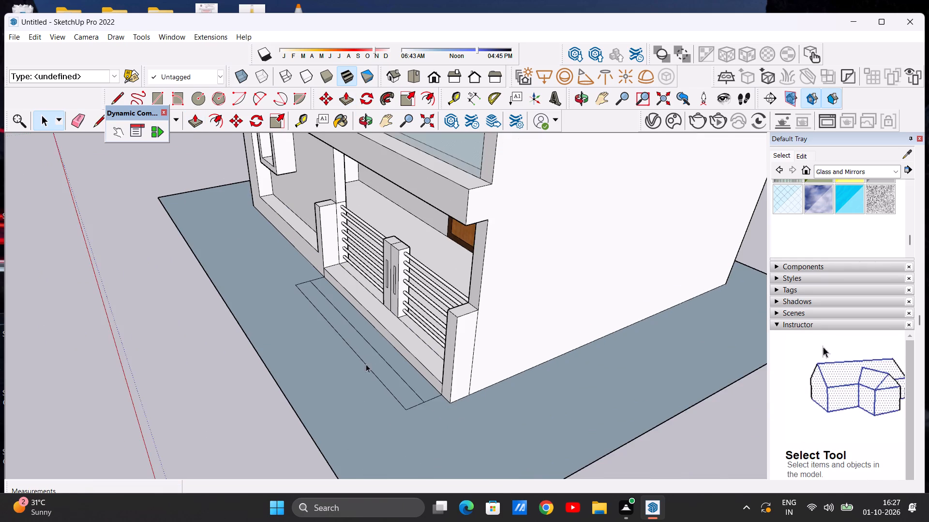
middle_drag(367, 364, 522, 278)
middle_drag(406, 332, 426, 367)
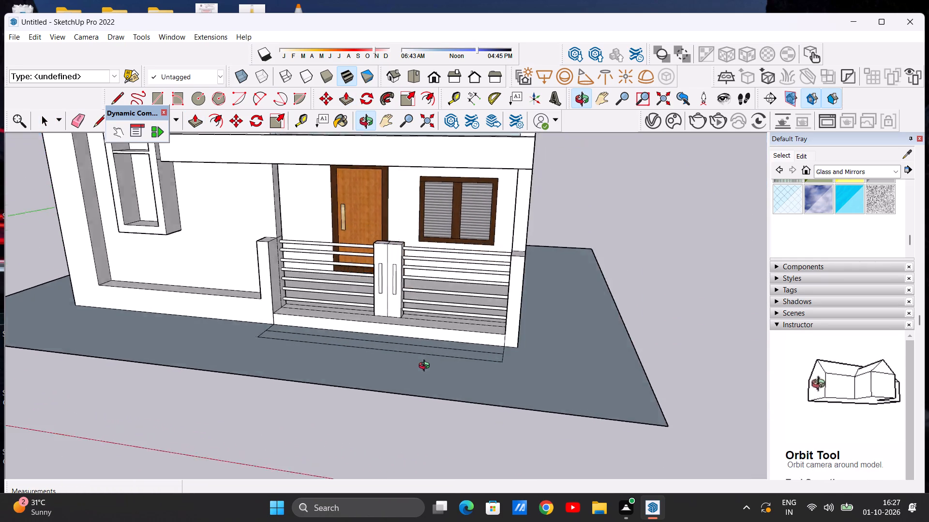
middle_drag(426, 367, 303, 403)
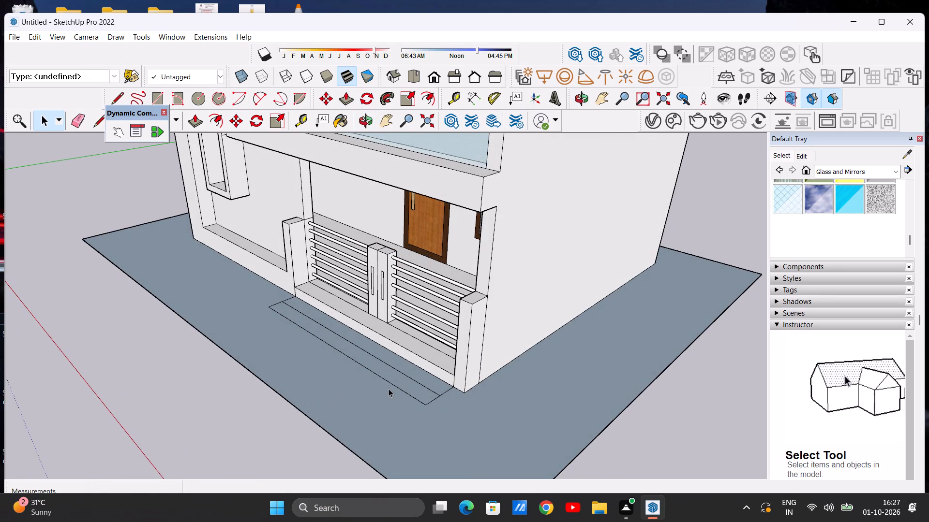
scroll(383, 403, up, 6)
middle_drag(406, 402, 416, 352)
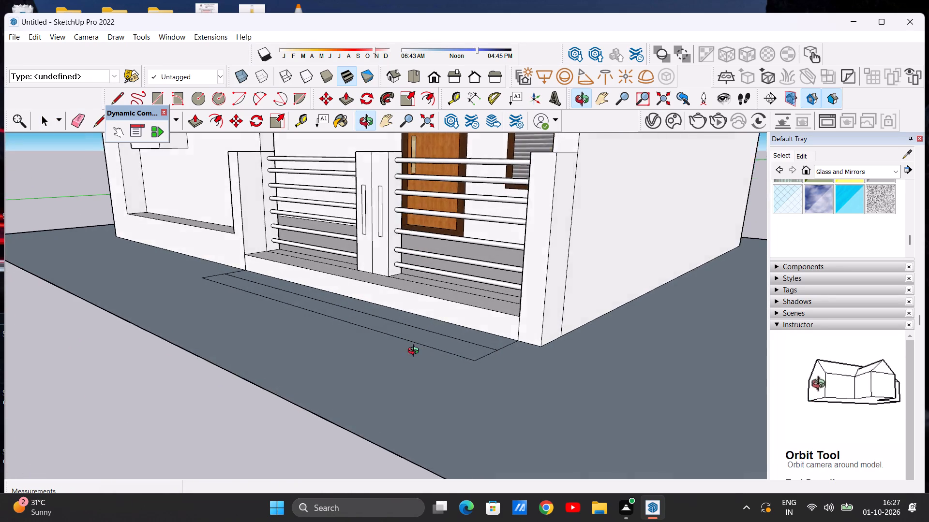
middle_drag(416, 352, 391, 345)
scroll(436, 304, up, 5)
middle_drag(405, 345, 357, 396)
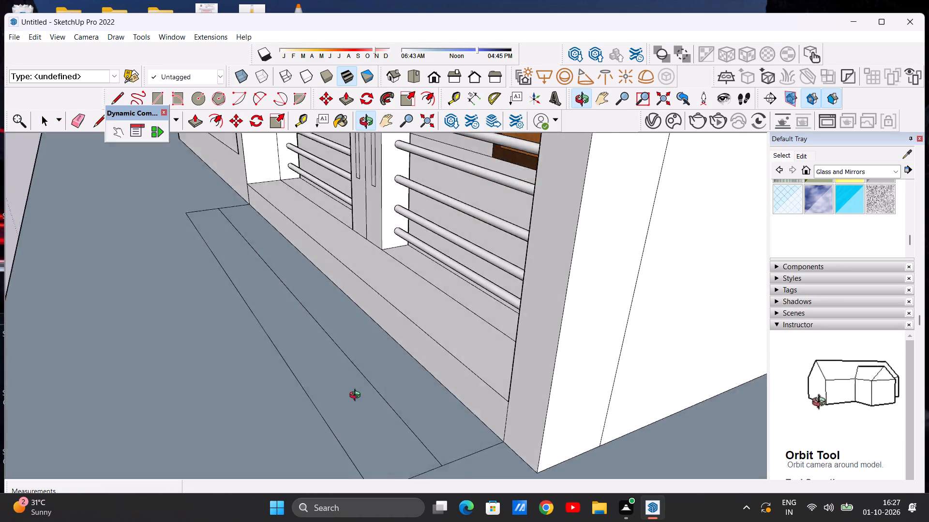
middle_drag(357, 396, 393, 447)
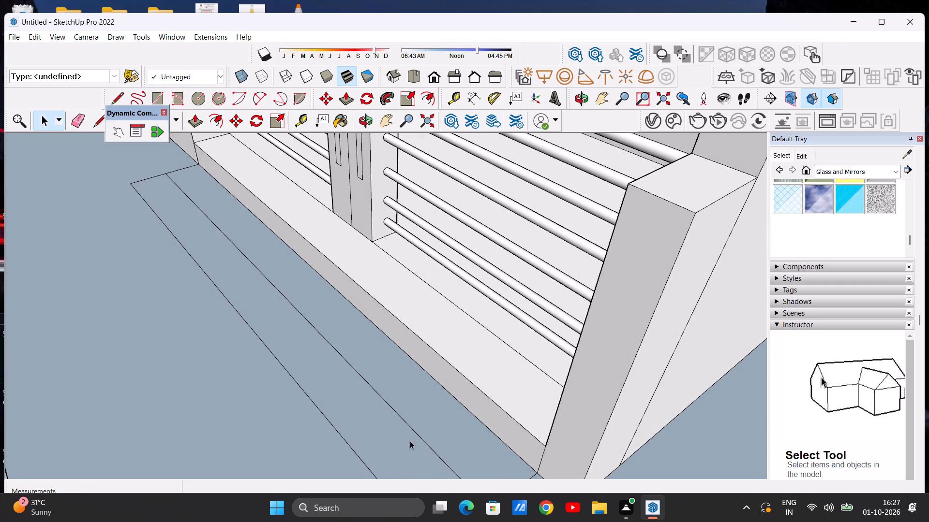
Push/Pull the railing base's top face between the gate posts and the house-corner post up about 4 1/8".
click(192, 118)
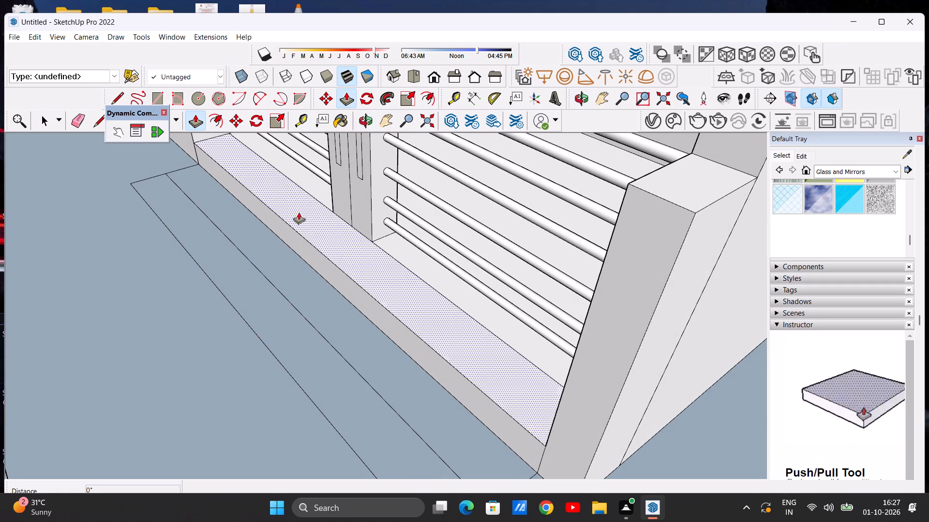
click(451, 282)
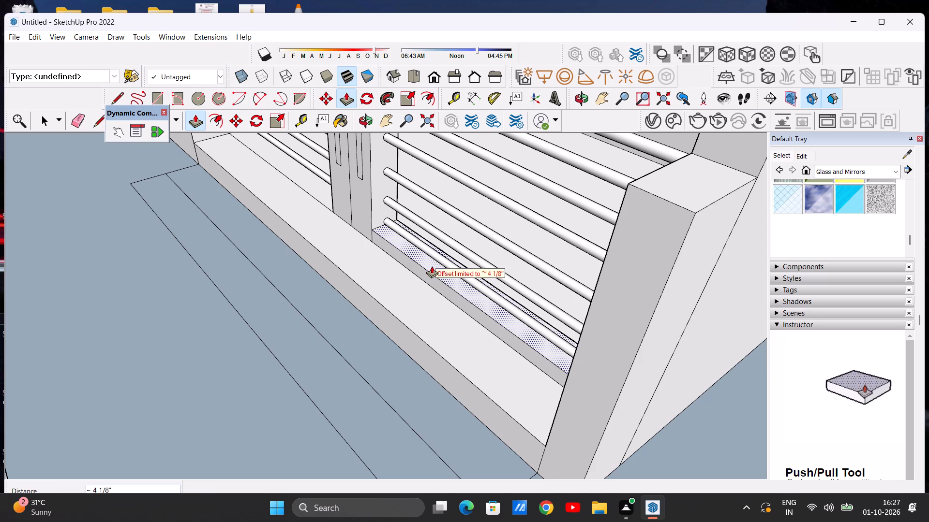
middle_drag(430, 268, 493, 237)
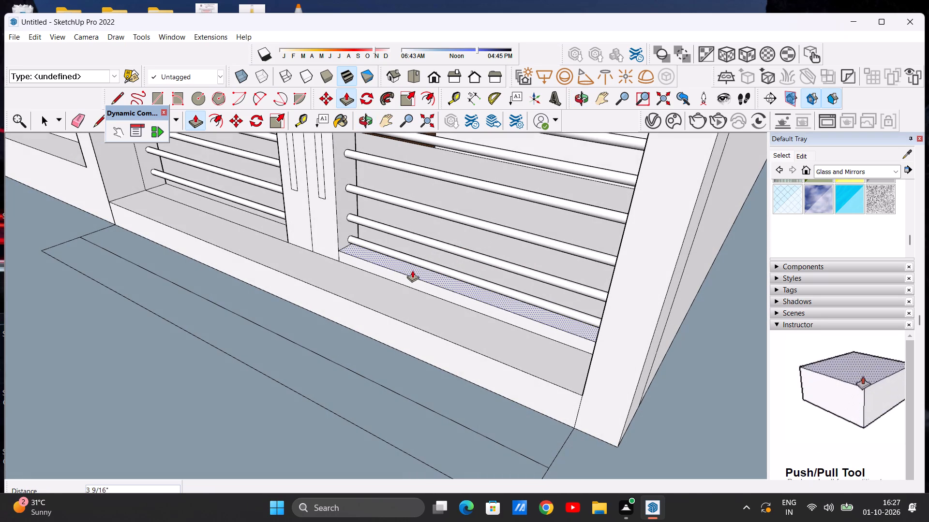
click(412, 267)
scroll(386, 286, down, 7)
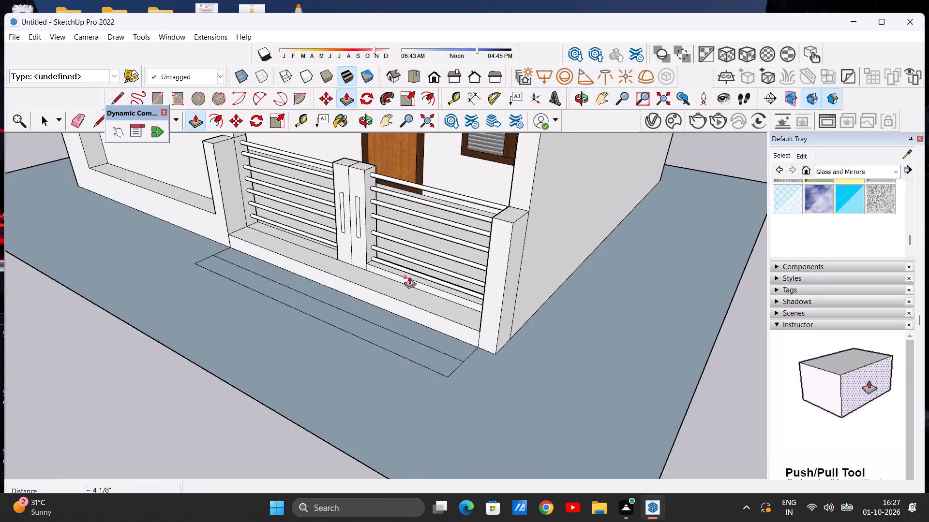
Push/Pull the railing base's top face on the feature-wall side of the gate posts up about 4 1/8", matching the other side.
scroll(409, 276, down, 1)
middle_drag(343, 279, 491, 271)
scroll(311, 267, up, 11)
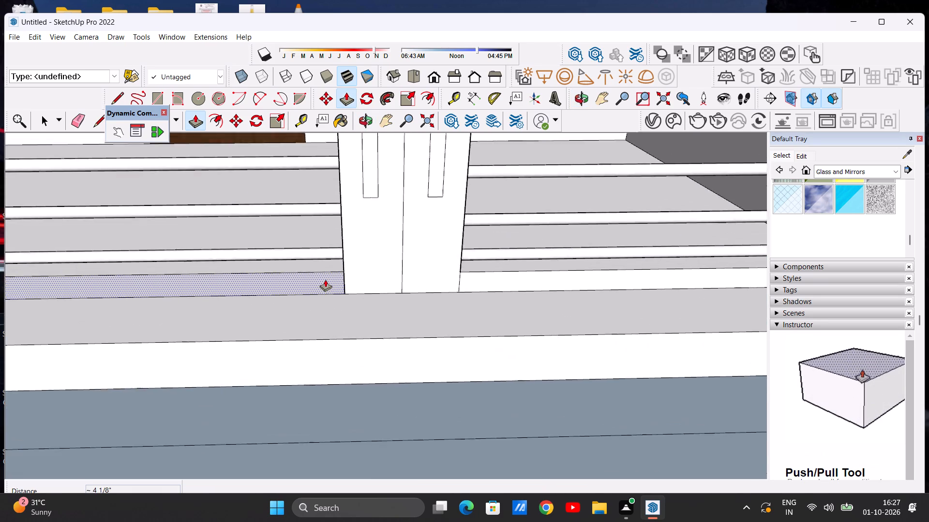
scroll(325, 279, up, 1)
click(323, 277)
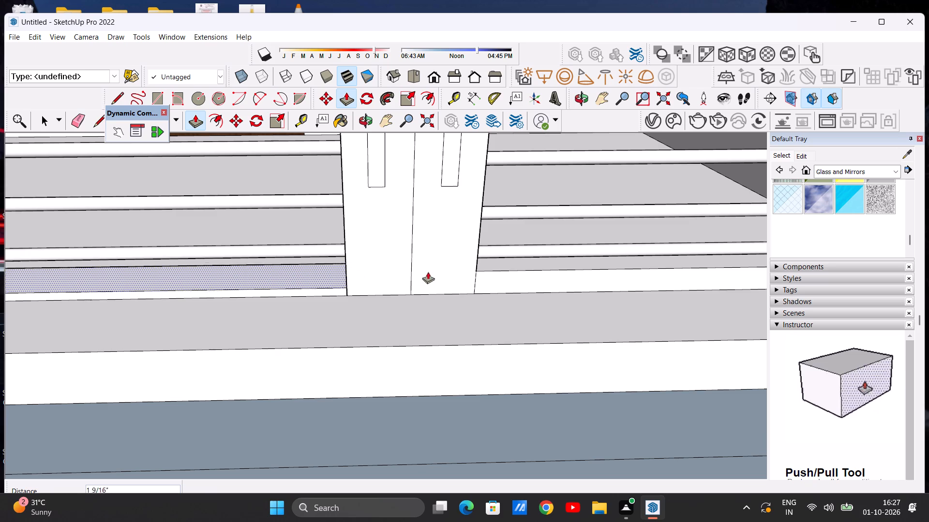
click(481, 268)
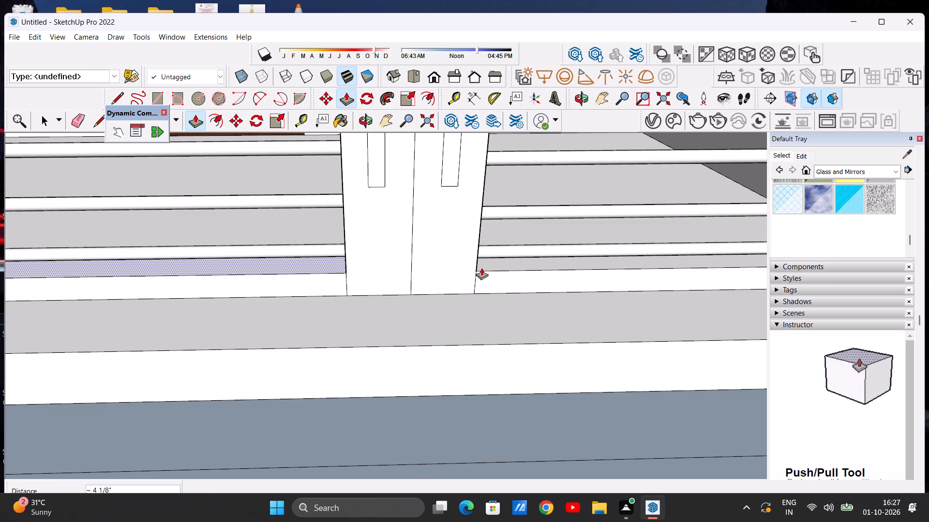
key(space)
Check the raised railing bases and the two remaining ground strips from the front and the house corner.
scroll(455, 267, down, 17)
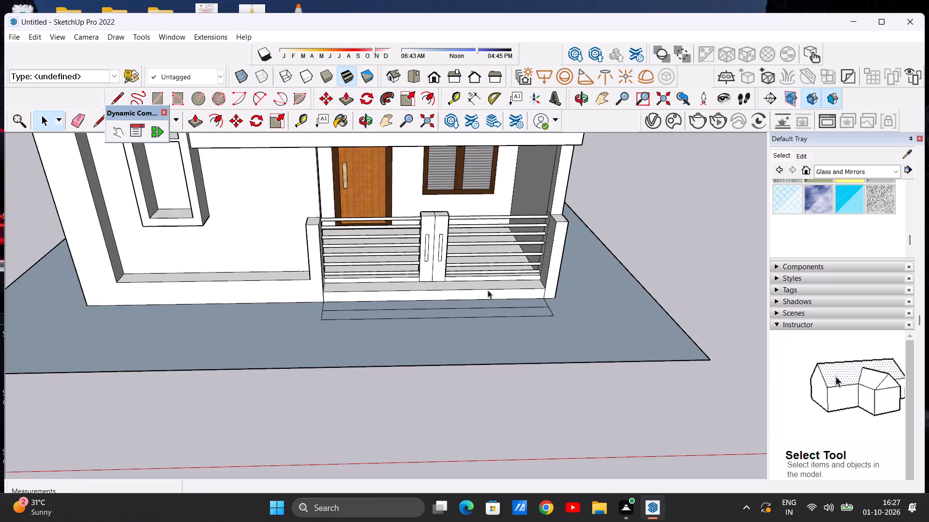
middle_drag(502, 296, 333, 254)
scroll(476, 364, up, 3)
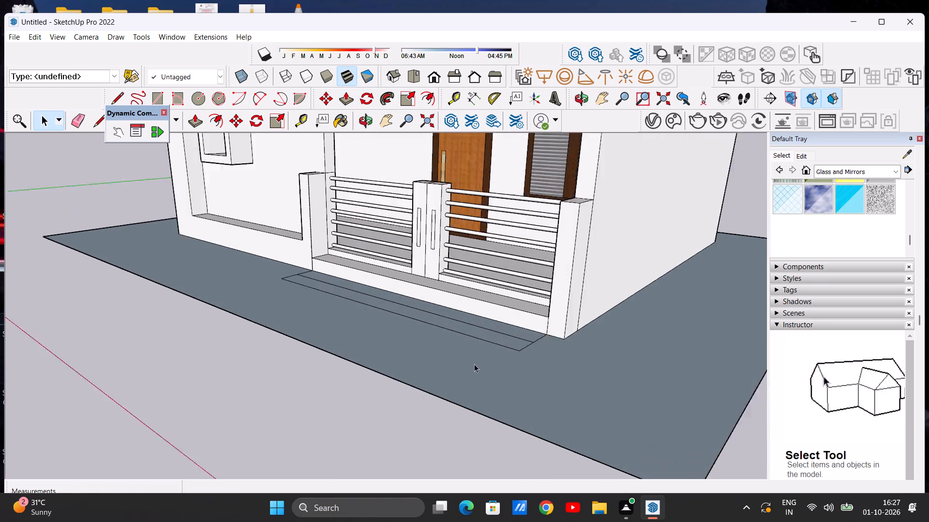
scroll(474, 364, up, 4)
middle_drag(537, 332, 488, 375)
scroll(488, 375, up, 3)
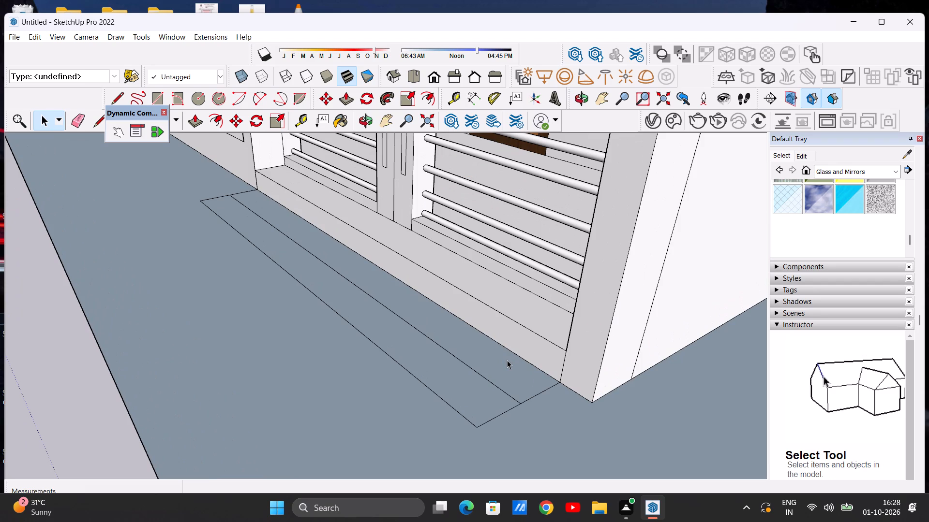
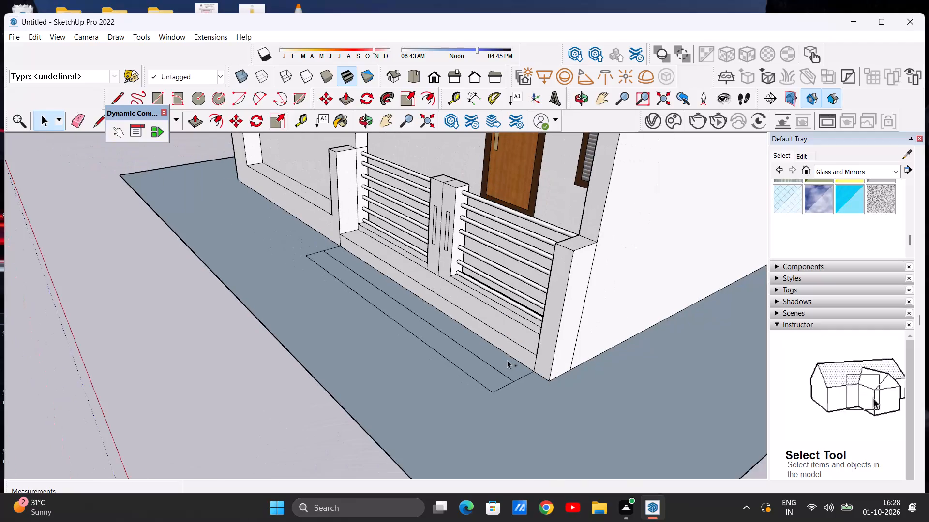
Push/Pull the ground strip nearest the porch railing base up about 6 1/4" as the upper entry step.
scroll(507, 360, up, 2)
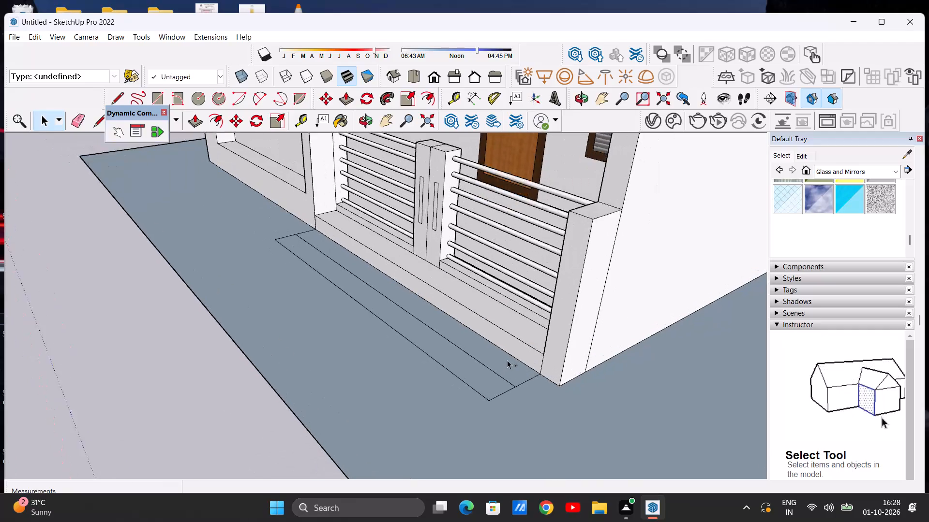
scroll(507, 360, up, 7)
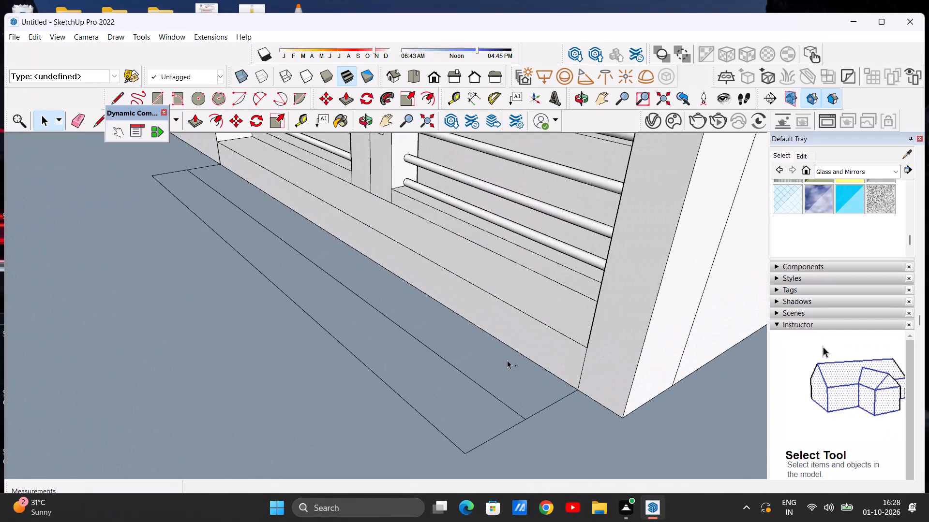
scroll(507, 360, up, 2)
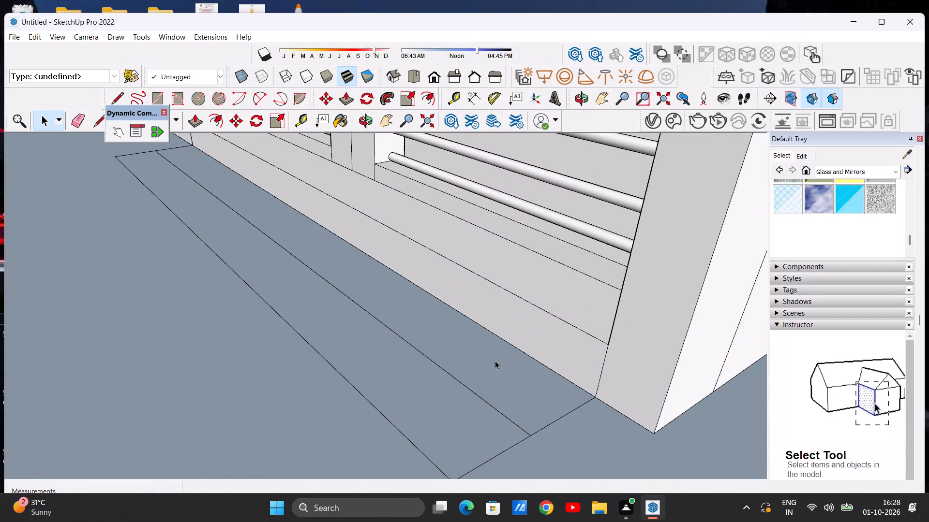
key(p)
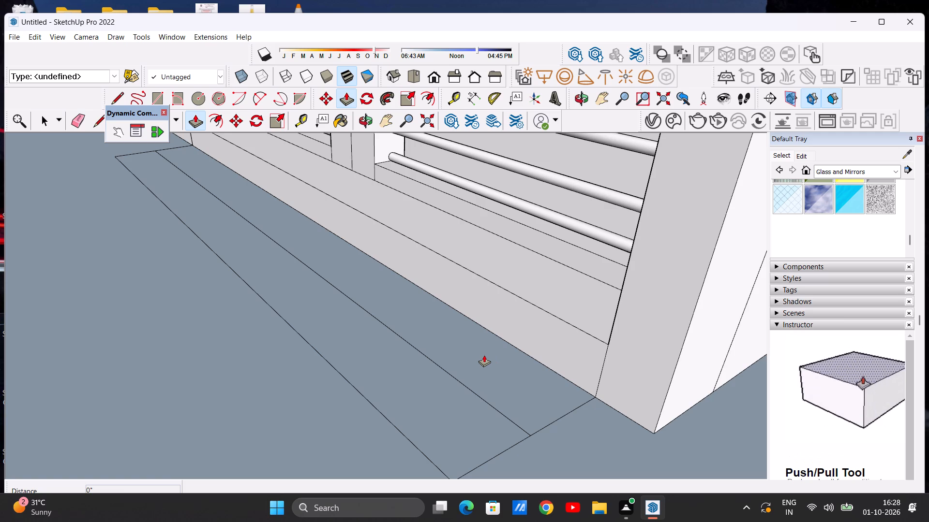
click(541, 390)
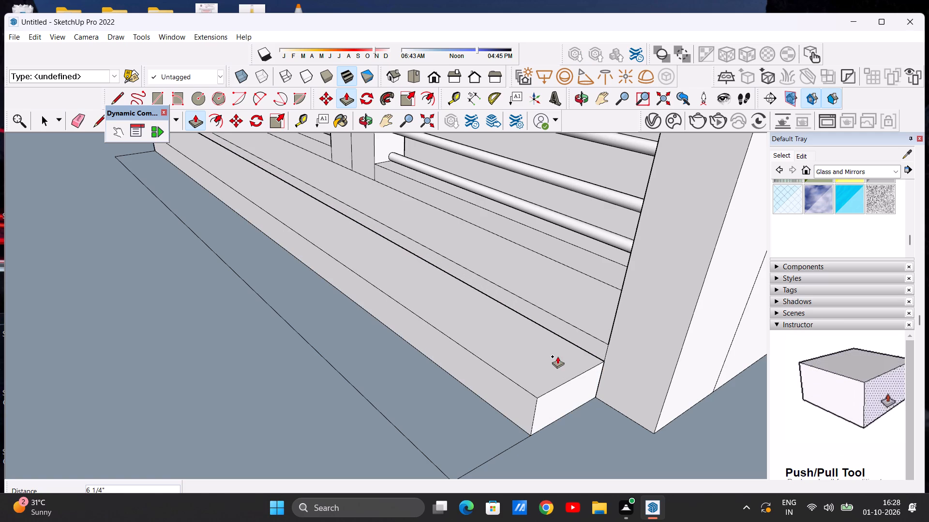
click(554, 356)
Push/Pull the outer ground strip up about 3 3/4" as the lowest entry step.
middle_drag(519, 385, 430, 320)
scroll(417, 366, up, 5)
click(394, 385)
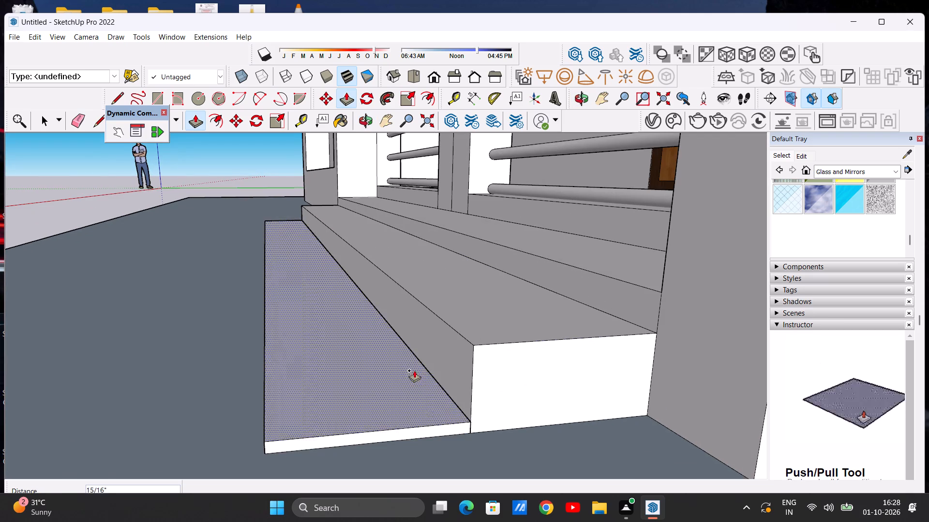
click(445, 343)
key(space)
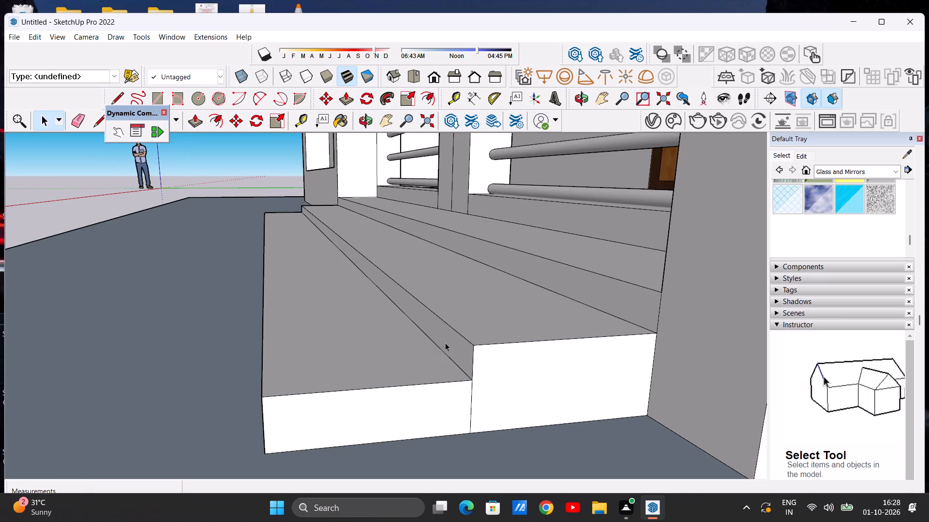
Examine the front entry steps and the whole house from the front, both sides and above.
scroll(446, 339, down, 14)
middle_drag(342, 325, 574, 327)
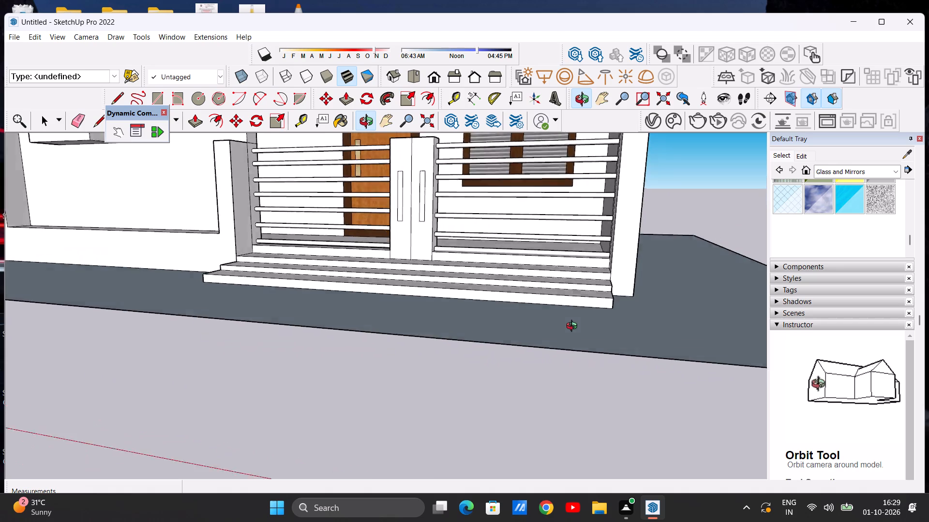
middle_drag(574, 327, 595, 389)
scroll(418, 314, down, 10)
scroll(352, 309, up, 1)
middle_drag(355, 312, 392, 321)
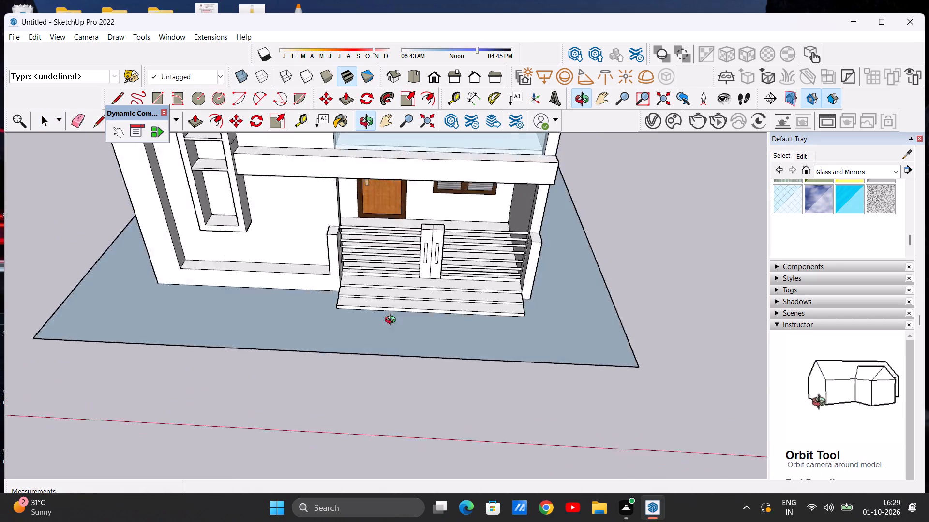
middle_drag(392, 321, 391, 250)
scroll(406, 268, down, 9)
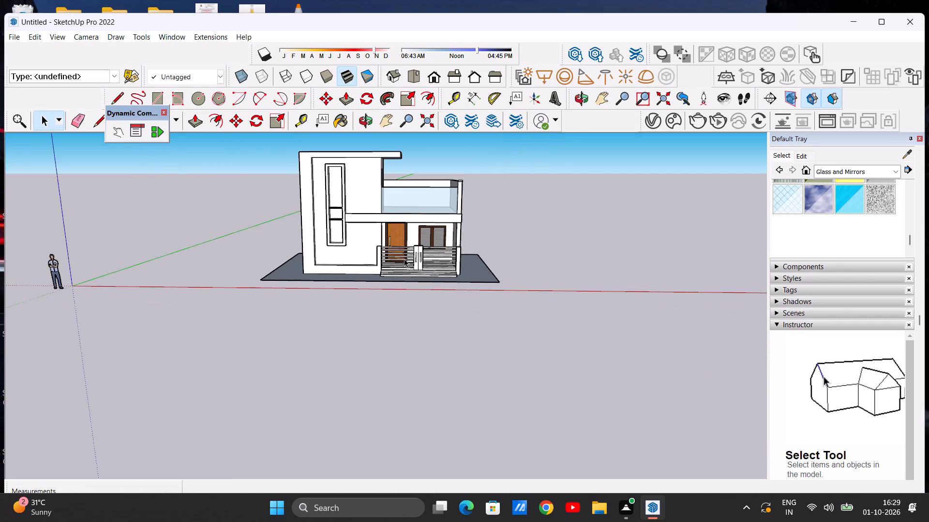
middle_drag(403, 258, 399, 220)
scroll(354, 187, up, 9)
scroll(417, 286, up, 8)
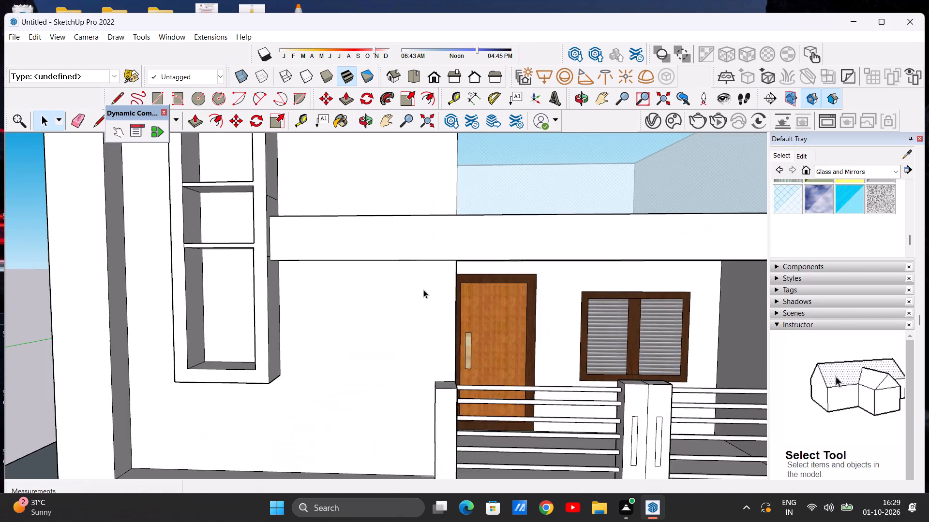
scroll(384, 267, down, 10)
middle_drag(478, 278, 167, 304)
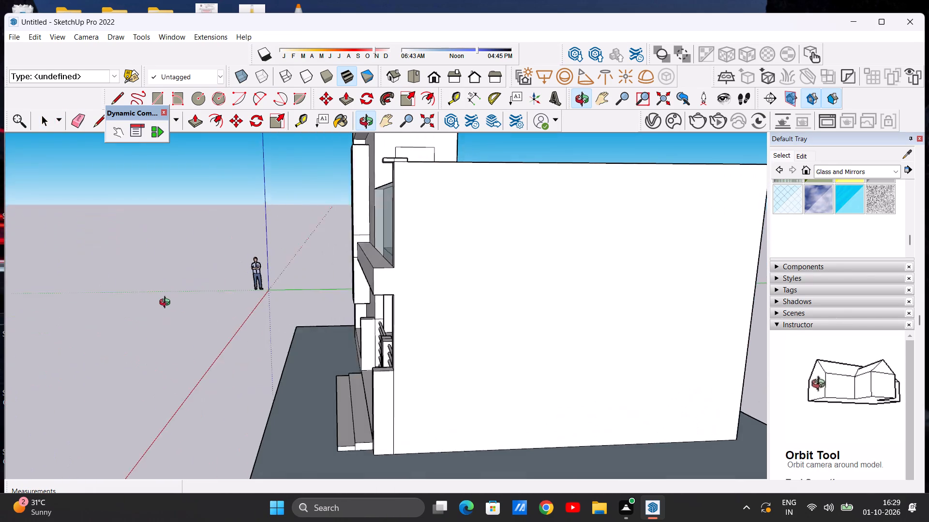
middle_drag(167, 304, 591, 264)
middle_drag(246, 281, 335, 292)
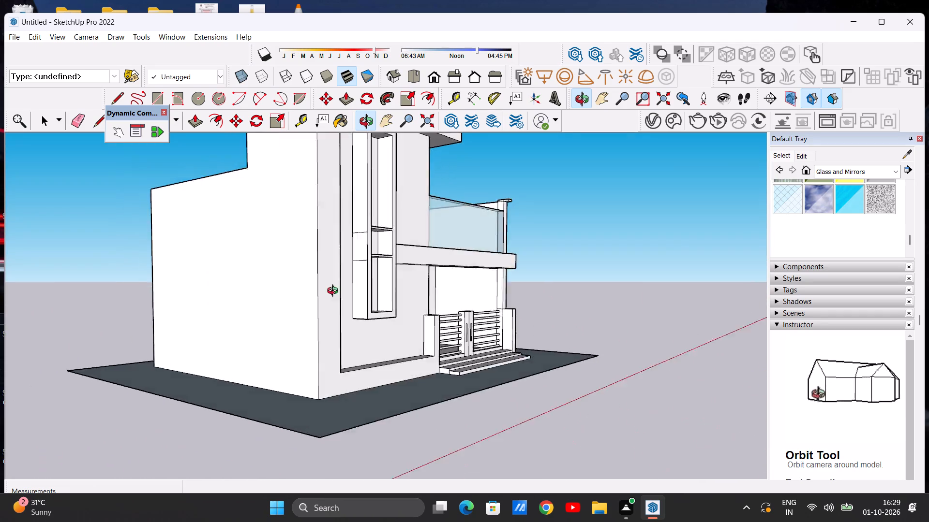
middle_drag(335, 292, 161, 292)
middle_drag(386, 287, 349, 310)
Inspect the porch front with its door, window, gate posts and entry steps up close and from a distance.
scroll(493, 331, up, 7)
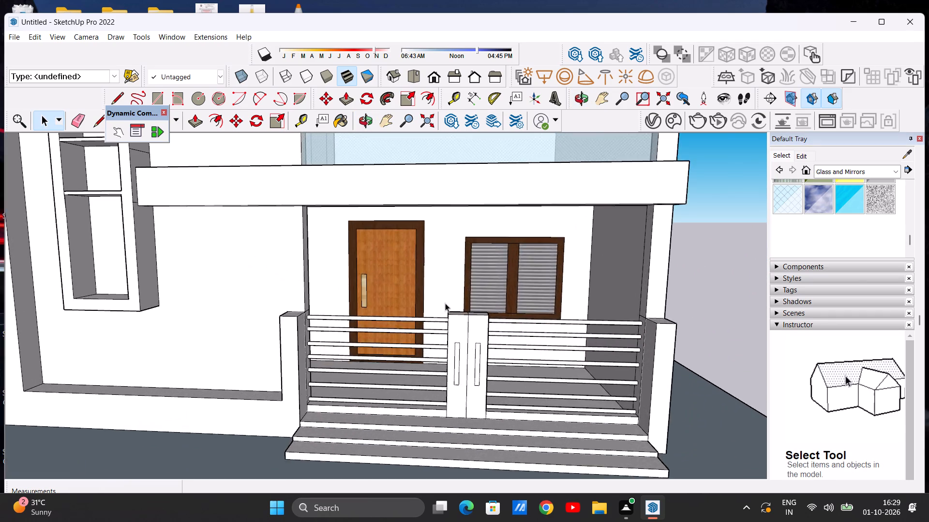
scroll(442, 310, up, 7)
middle_drag(504, 309, 503, 278)
scroll(503, 278, up, 1)
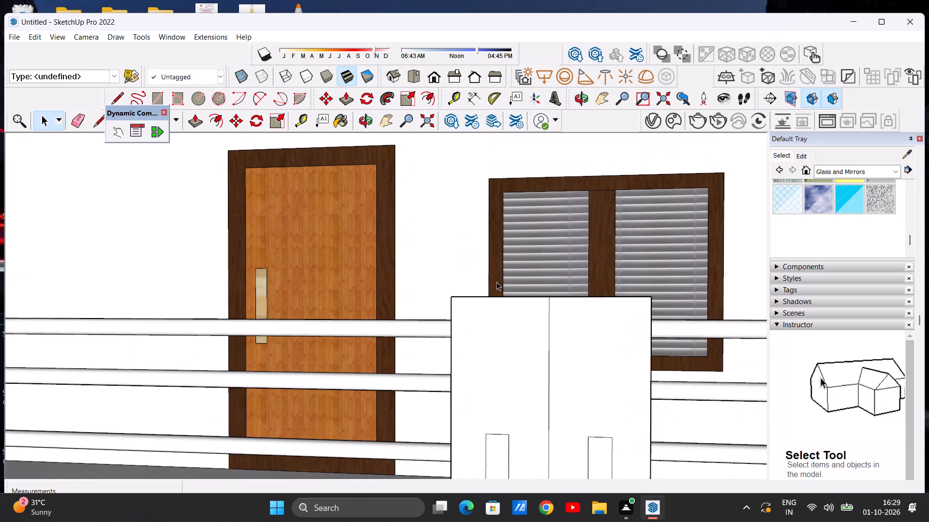
scroll(490, 290, down, 9)
scroll(408, 391, up, 4)
scroll(473, 340, down, 9)
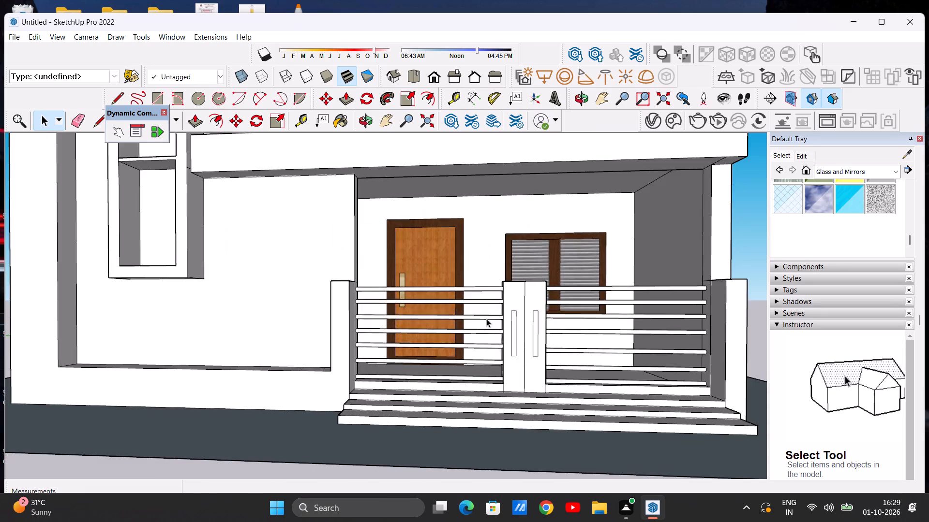
scroll(486, 319, down, 3)
middle_drag(398, 326, 509, 339)
middle_drag(509, 340, 439, 336)
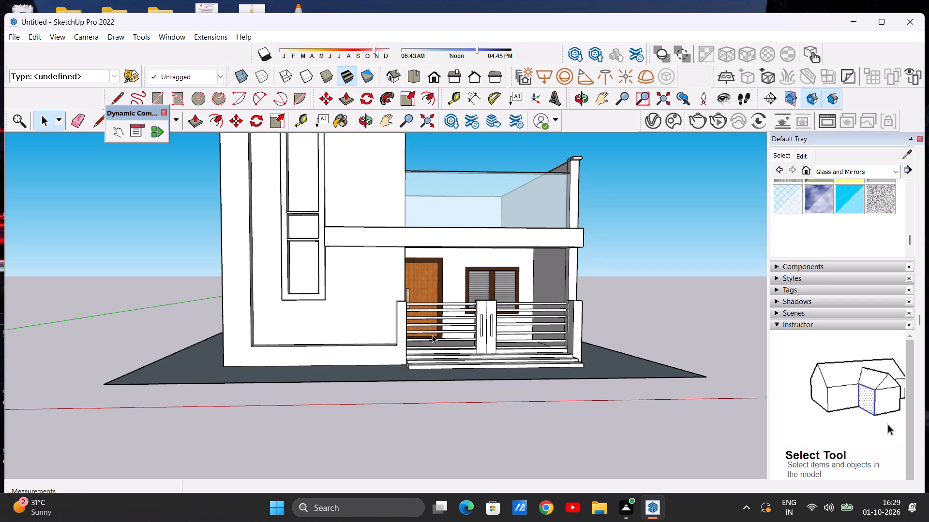
scroll(430, 309, down, 6)
scroll(480, 297, up, 7)
middle_drag(481, 314, 308, 331)
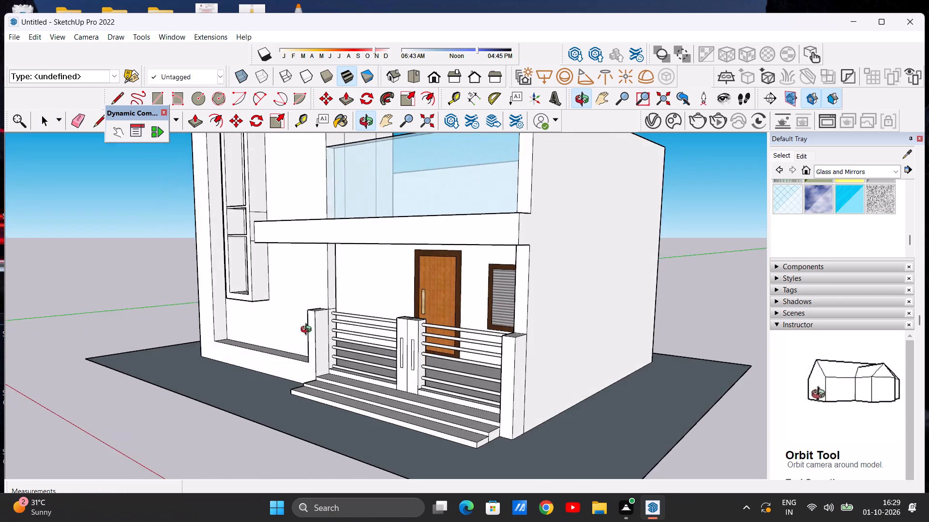
middle_drag(308, 331, 436, 337)
scroll(393, 305, up, 6)
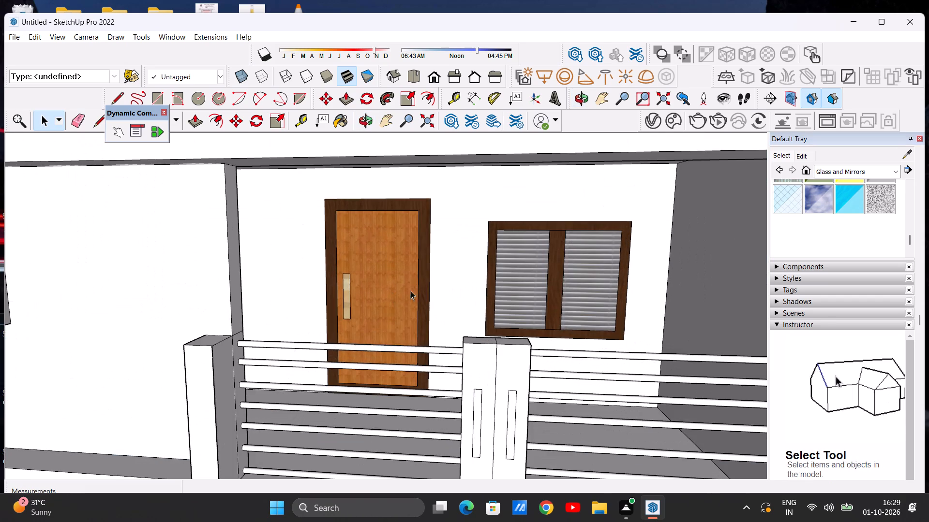
scroll(416, 292, down, 6)
Examine the porch ceiling and the underside of the terrace slab from below, including the corner at the feature wall.
middle_drag(398, 299, 422, 175)
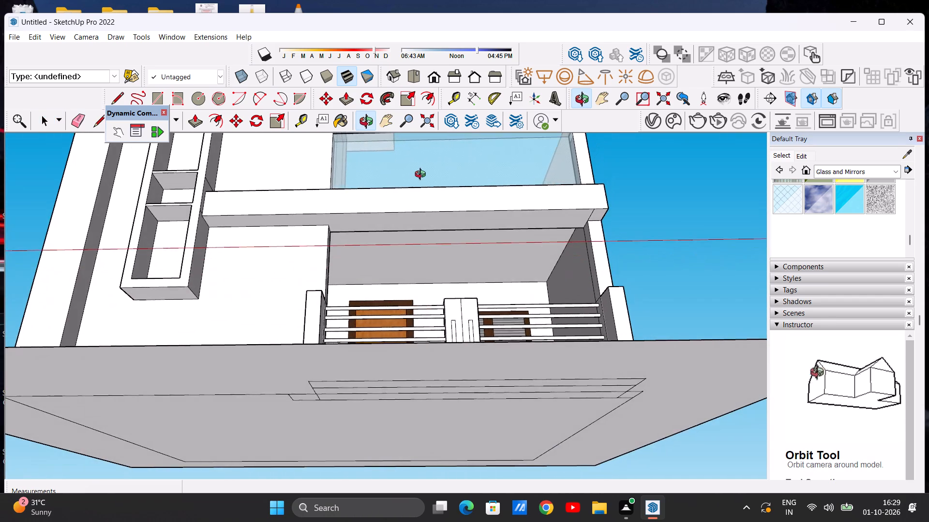
middle_drag(422, 175, 433, 189)
middle_click(433, 190)
middle_click(433, 190)
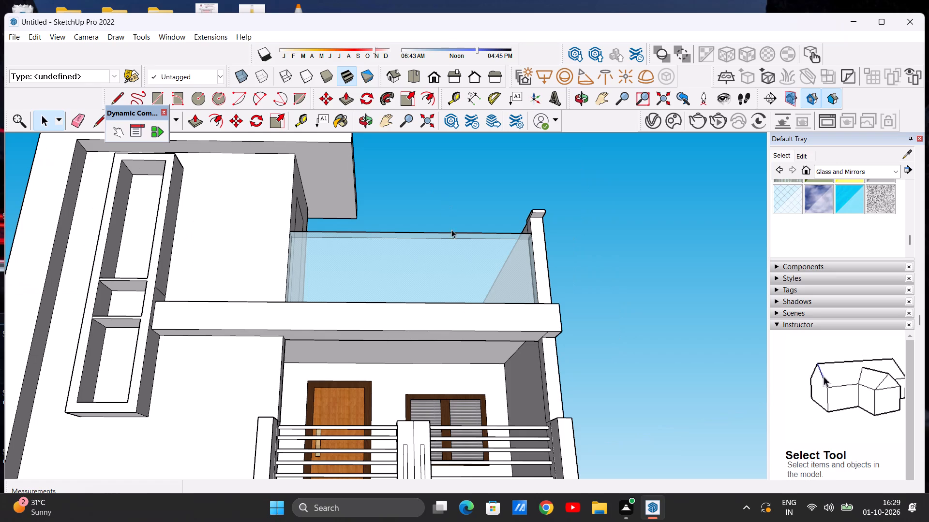
middle_drag(426, 387, 418, 321)
scroll(353, 364, up, 5)
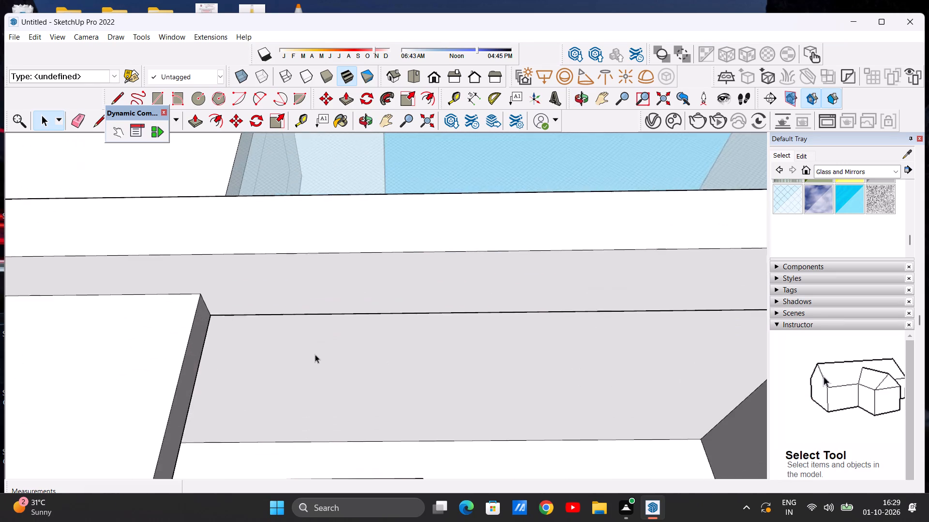
scroll(315, 354, up, 11)
scroll(334, 337, down, 10)
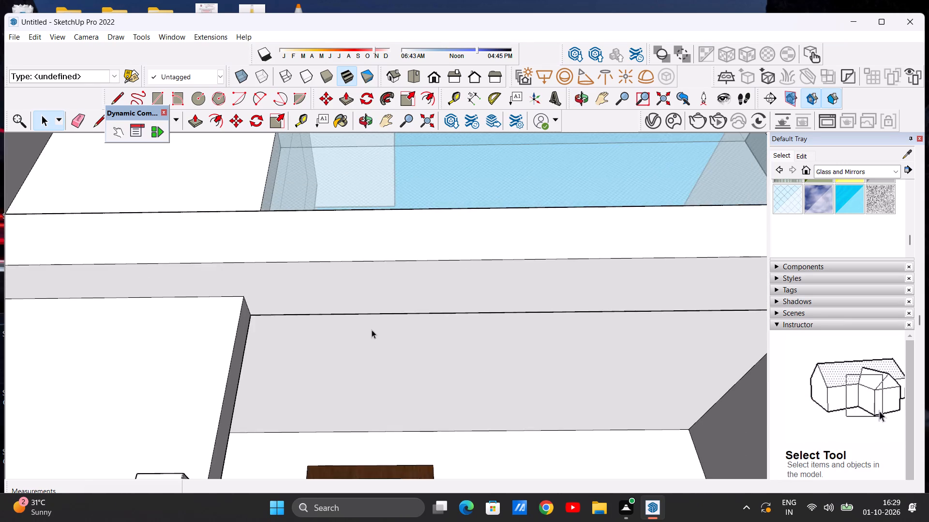
scroll(357, 340, down, 3)
scroll(296, 328, up, 20)
scroll(296, 328, up, 5)
scroll(270, 325, down, 1)
scroll(270, 325, up, 4)
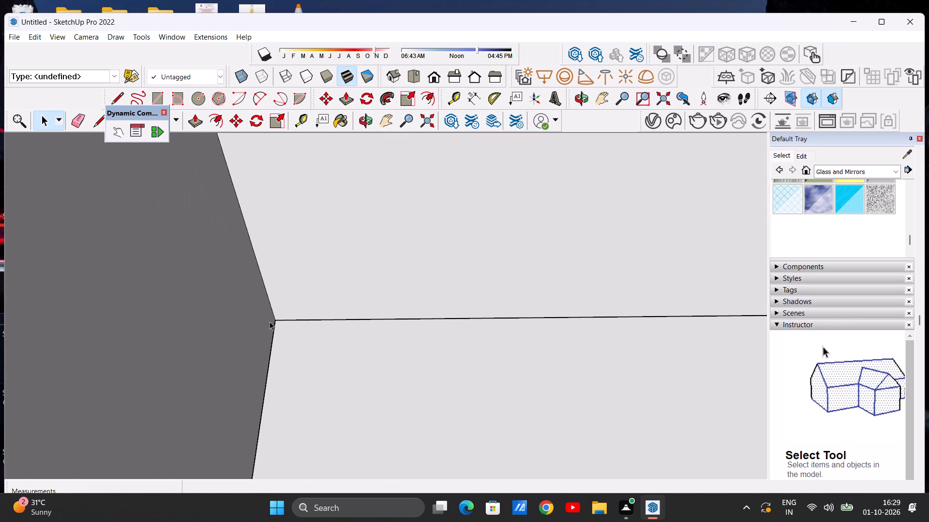
scroll(270, 321, up, 16)
middle_drag(283, 321, 237, 382)
scroll(259, 326, down, 1)
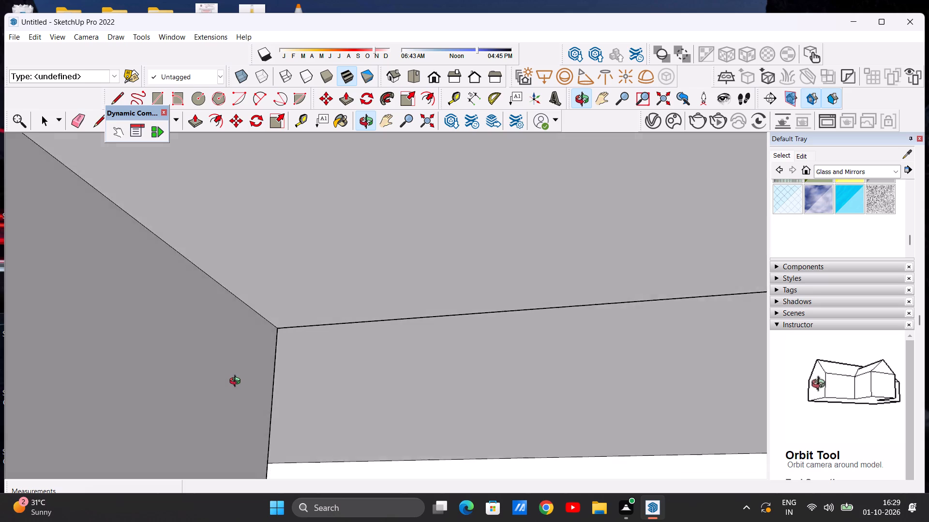
middle_drag(237, 382, 238, 392)
scroll(296, 324, up, 16)
scroll(276, 363, down, 2)
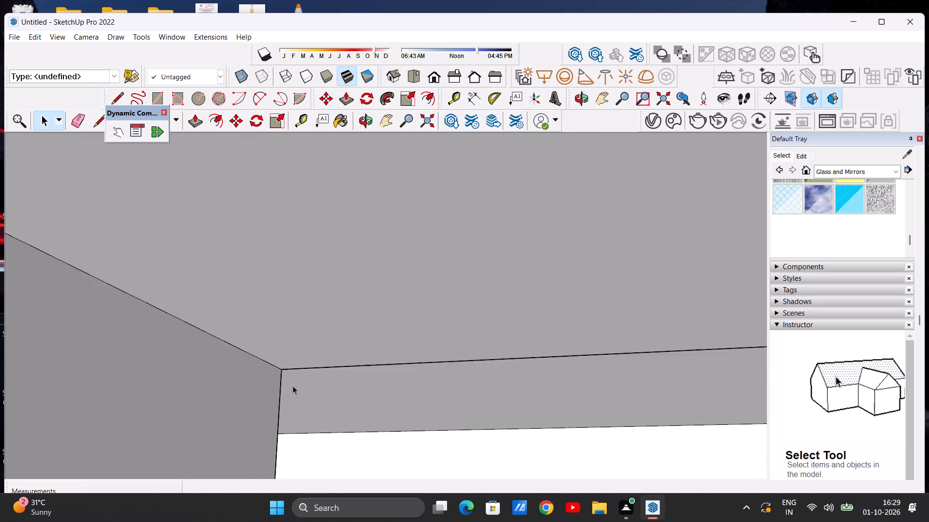
scroll(293, 386, down, 20)
middle_drag(365, 399, 376, 275)
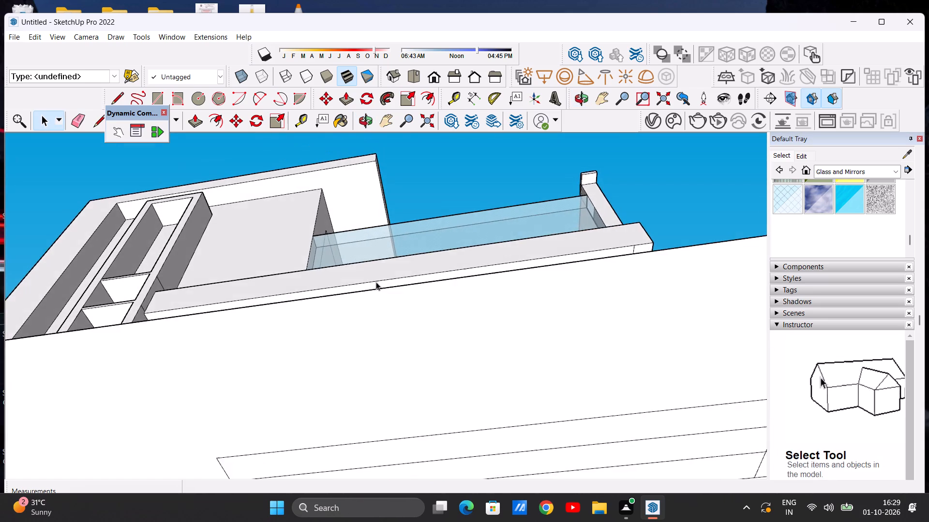
middle_drag(376, 305, 392, 401)
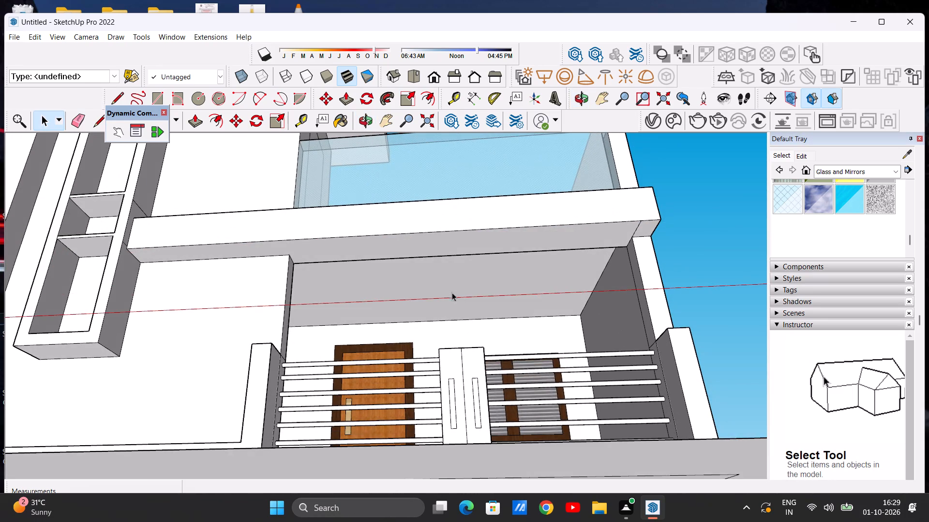
scroll(452, 268, up, 9)
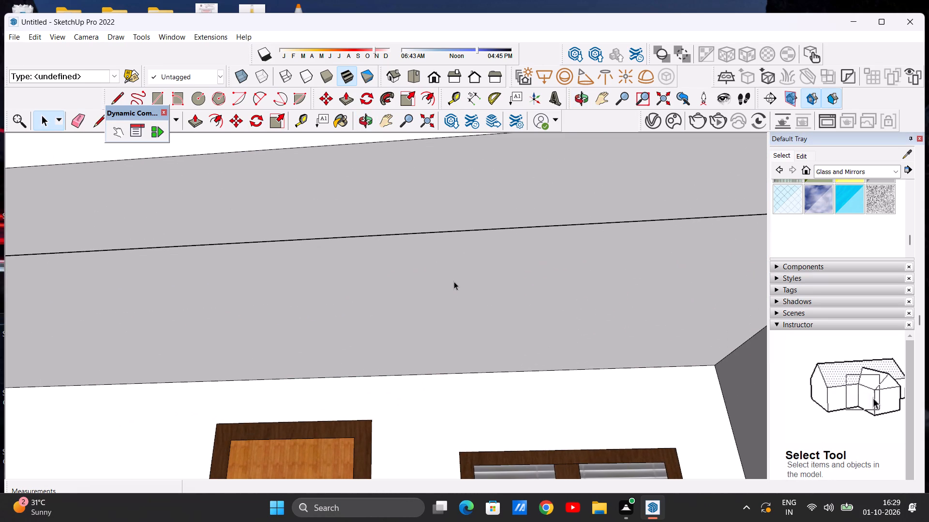
scroll(453, 283, down, 4)
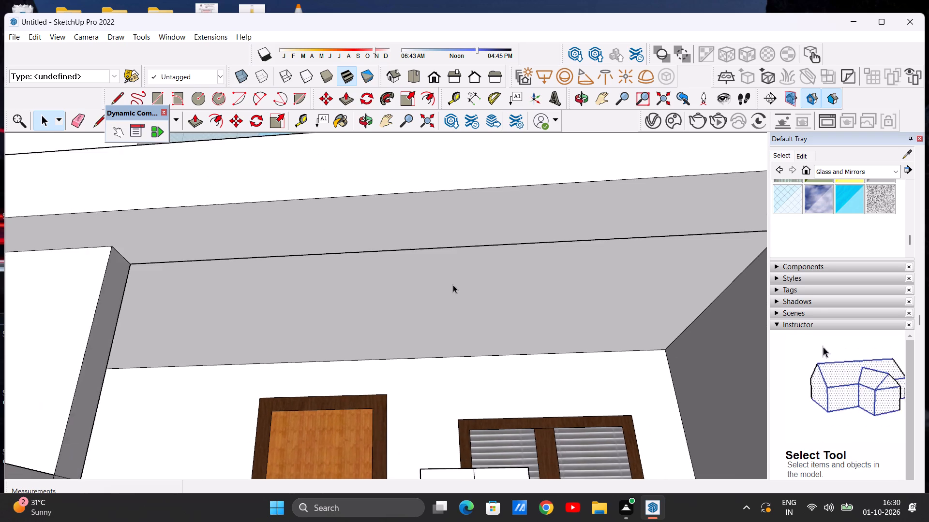
scroll(453, 285, down, 4)
Draw a circle of about 6 1/8" radius on the porch ceiling near the feature-wall front corner.
middle_drag(399, 305, 433, 272)
scroll(439, 303, up, 3)
middle_drag(437, 304, 416, 295)
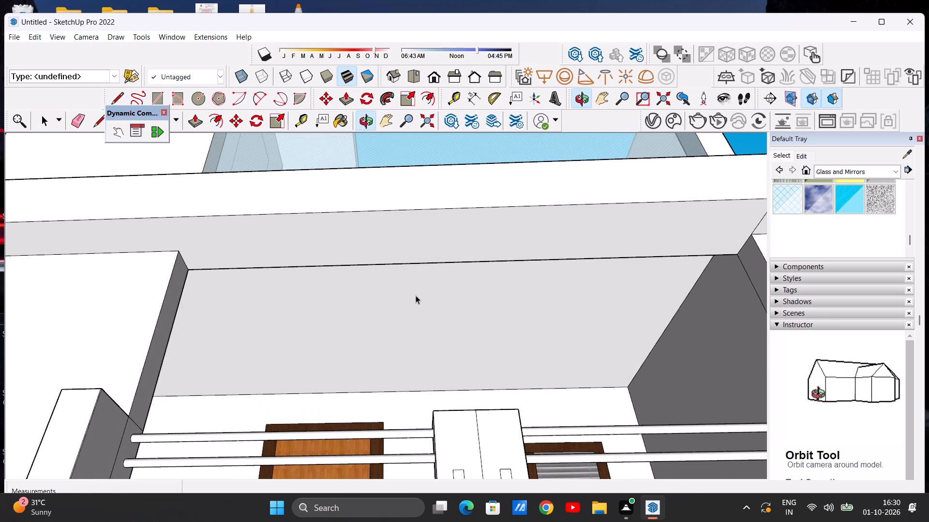
scroll(425, 304, up, 2)
key(c)
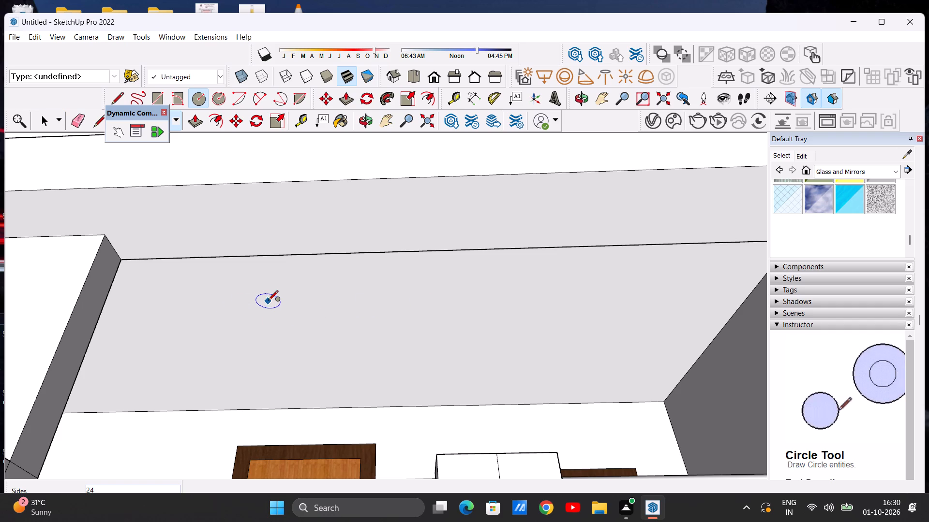
click(251, 300)
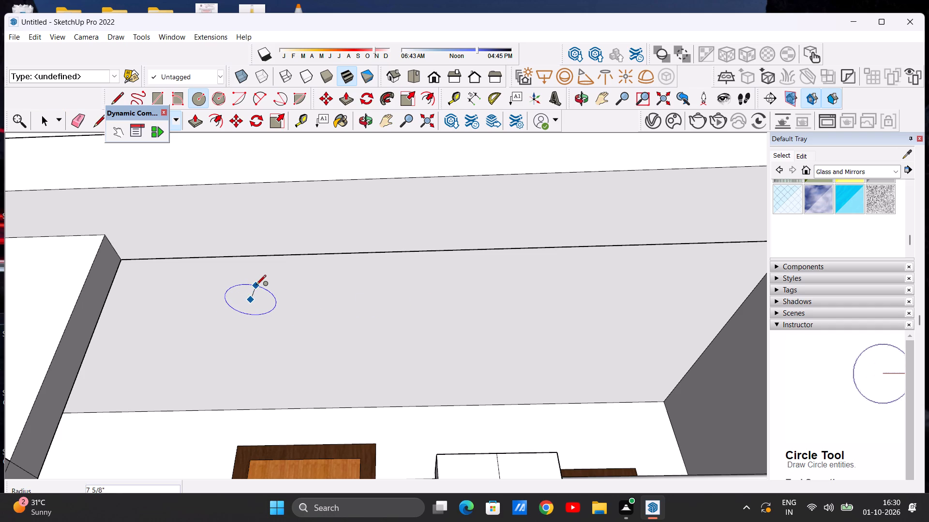
click(255, 289)
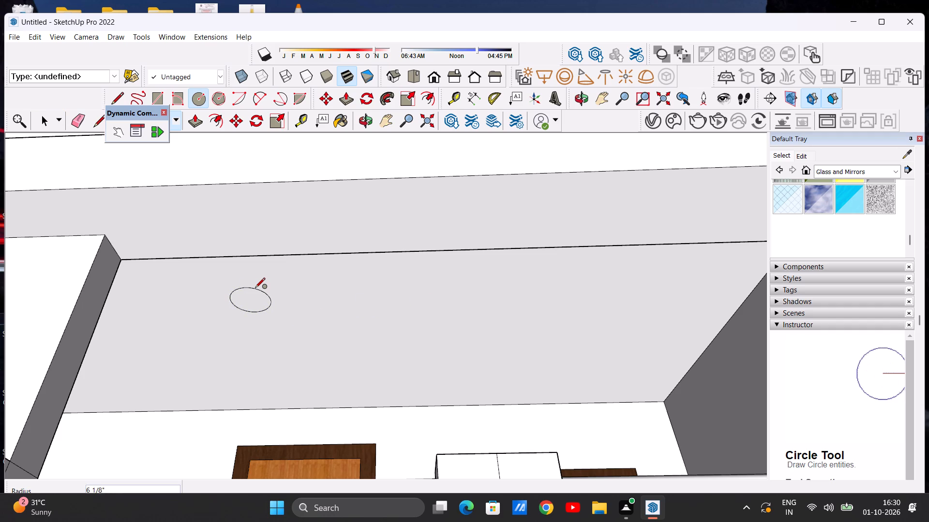
key(space)
scroll(262, 301, down, 4)
scroll(320, 319, down, 6)
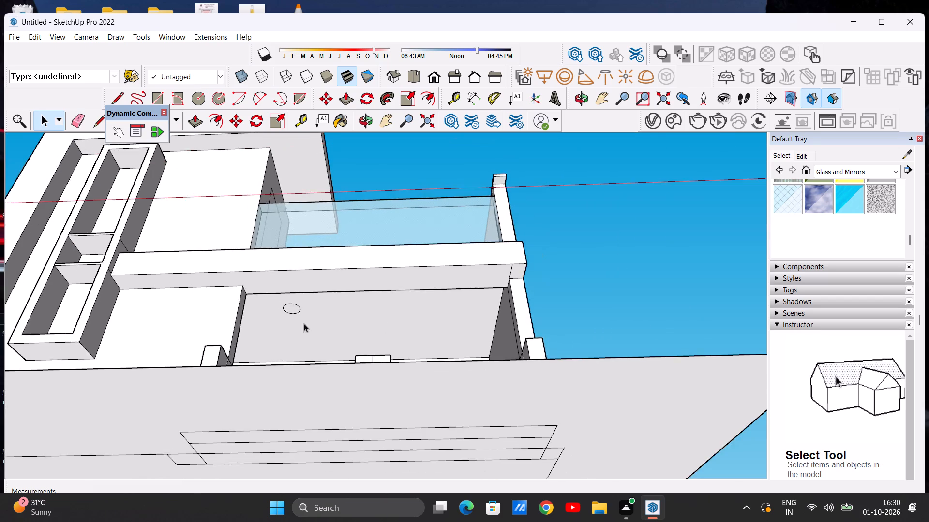
Copy the porch ceiling circle twice along the slab's front edge, about 4' 2 1/2" across and a further 6' 7/16".
scroll(258, 315, up, 8)
scroll(322, 306, up, 5)
double_click(356, 305)
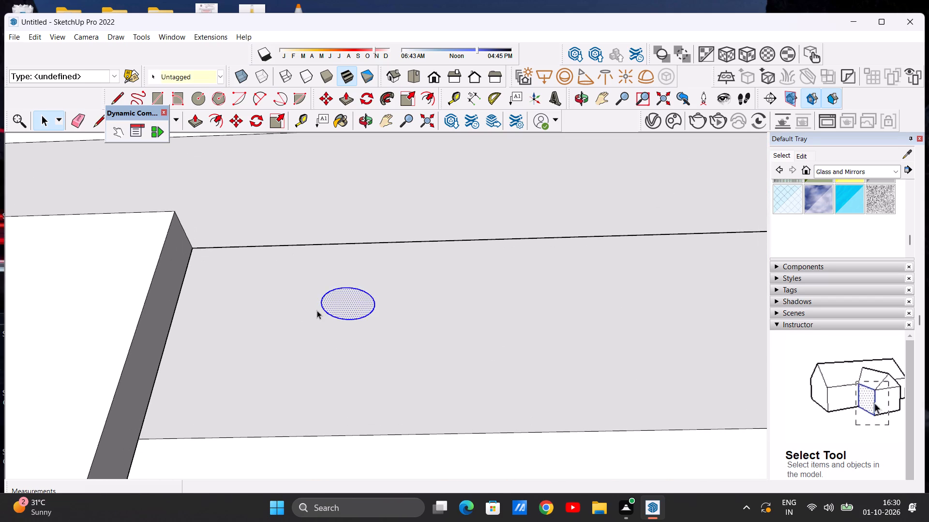
scroll(300, 317, down, 9)
scroll(528, 290, up, 5)
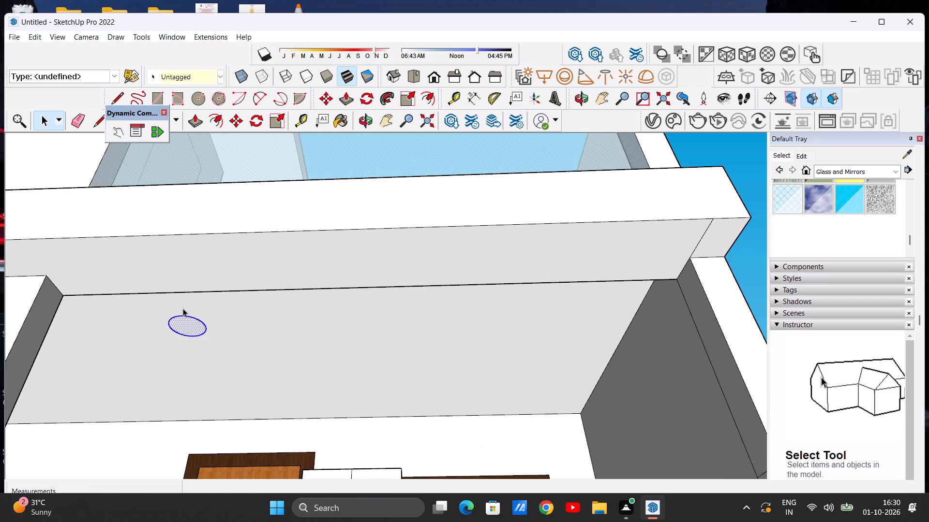
key(m)
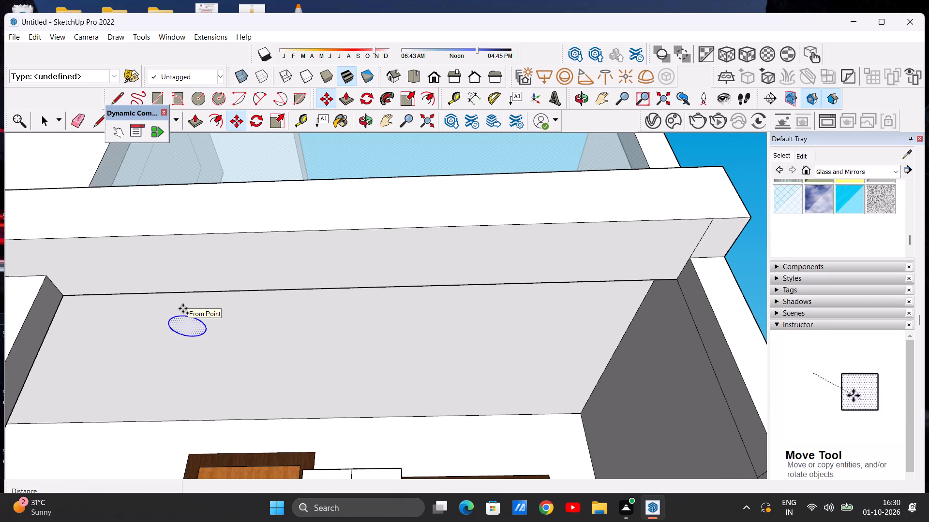
click(204, 325)
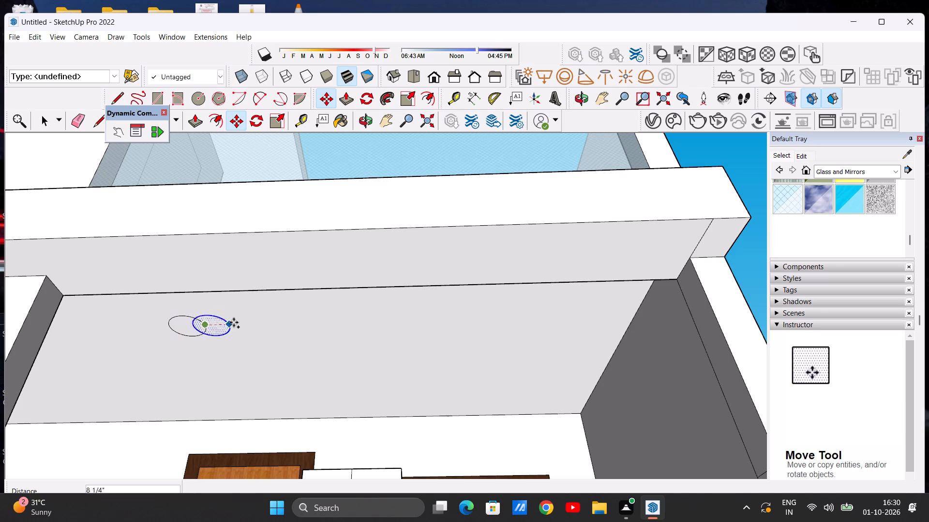
click(354, 323)
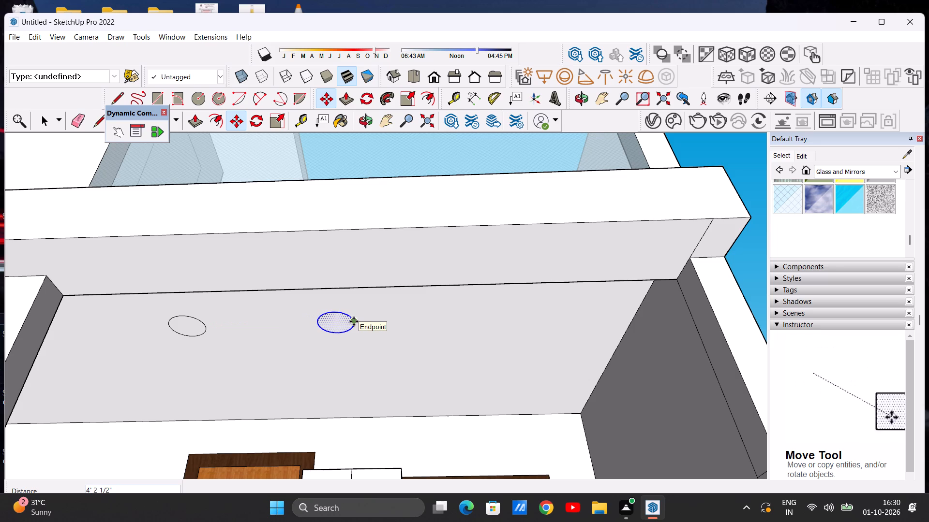
click(354, 321)
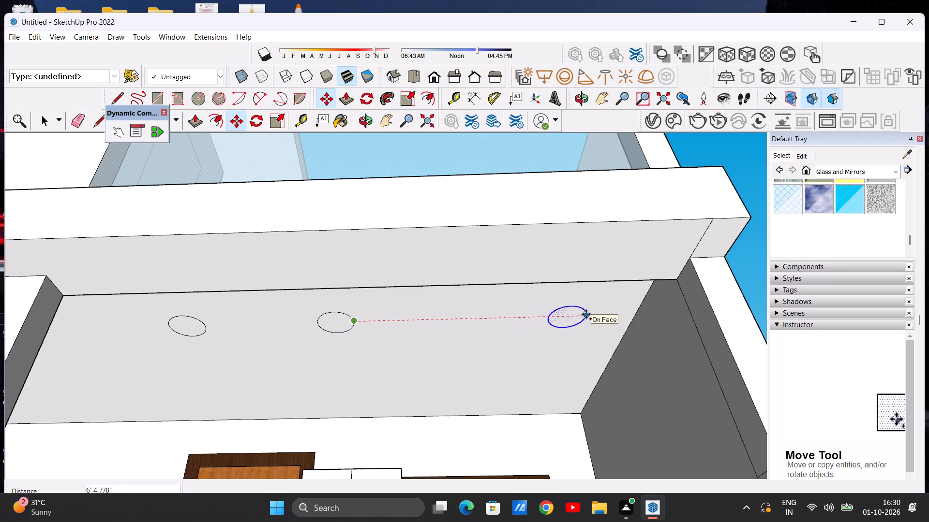
click(572, 316)
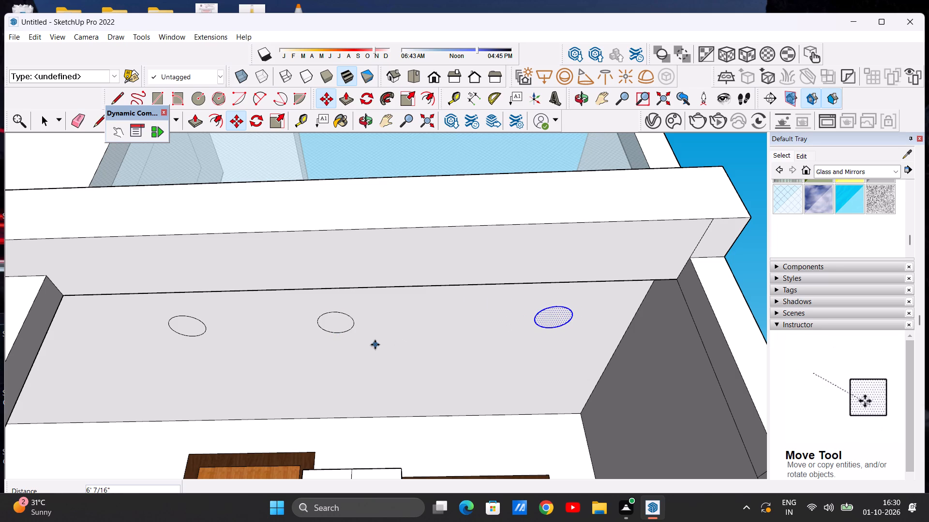
key(space)
Move the middle ceiling circle about 10 3/4" along the front row, away from the feature wall.
scroll(381, 340, down, 3)
double_click(349, 330)
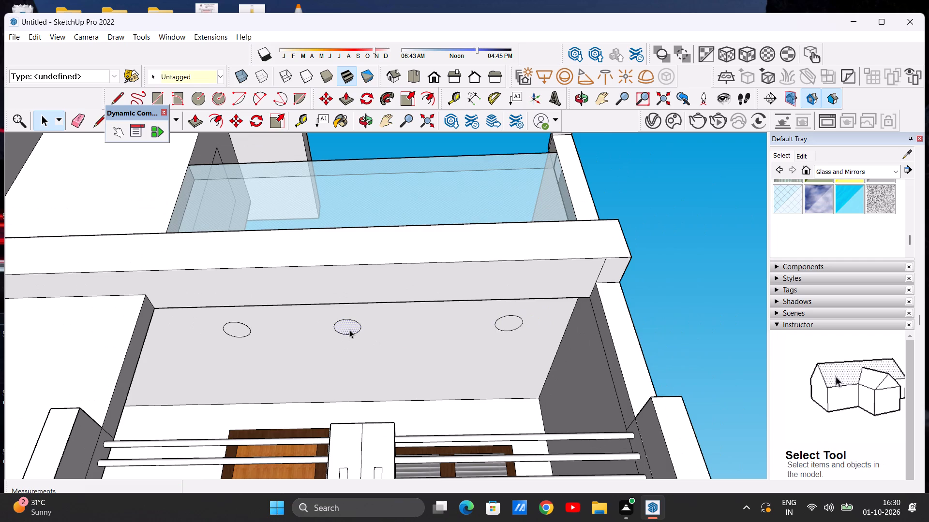
scroll(353, 327, up, 8)
key(m)
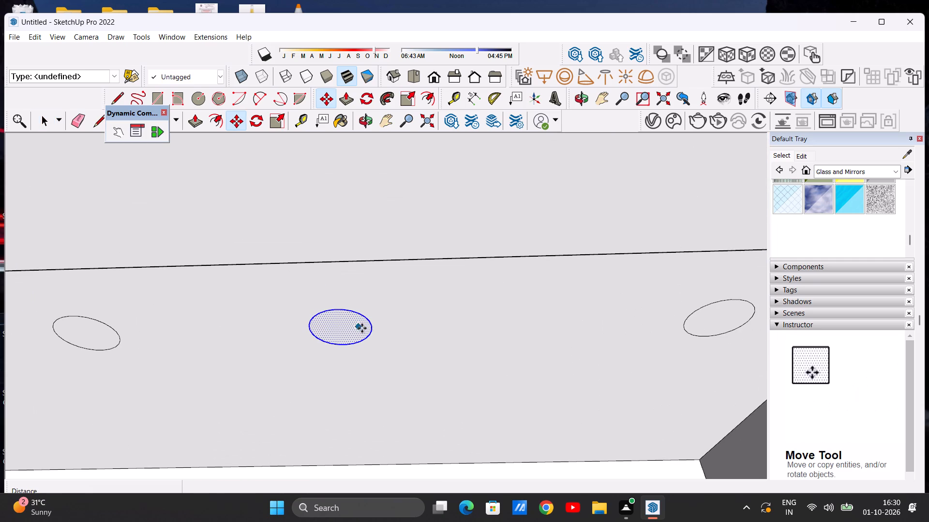
click(372, 329)
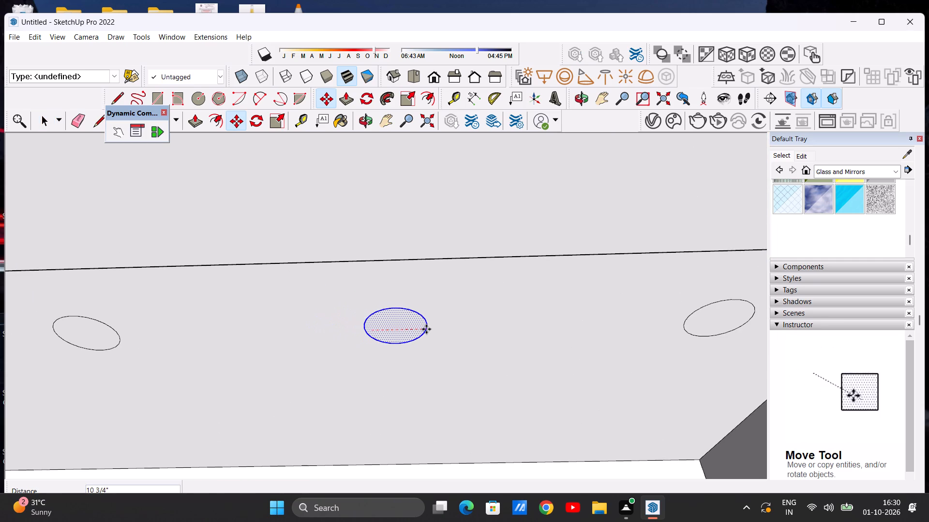
click(426, 329)
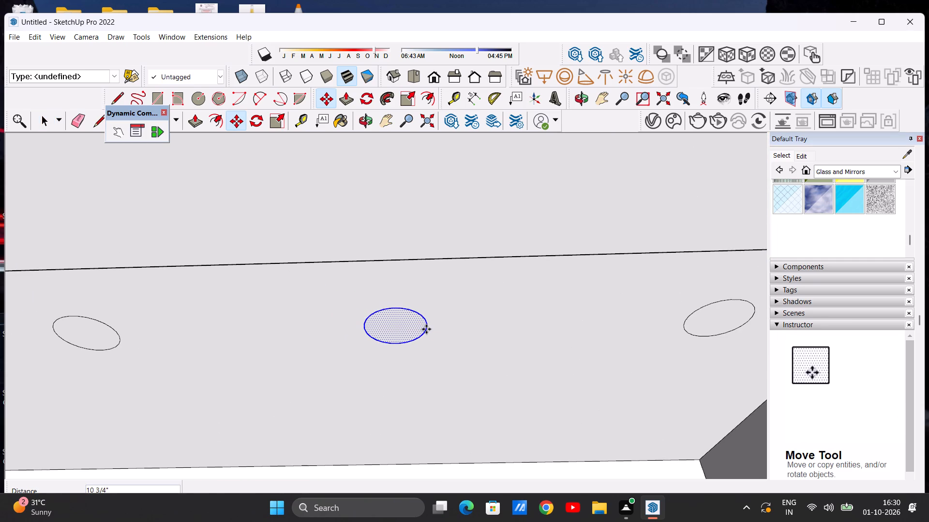
key(space)
Copy the front-row circle nearest the feature wall about 4' 1" back toward the door wall to start a second row.
scroll(388, 333, down, 13)
middle_click(382, 360)
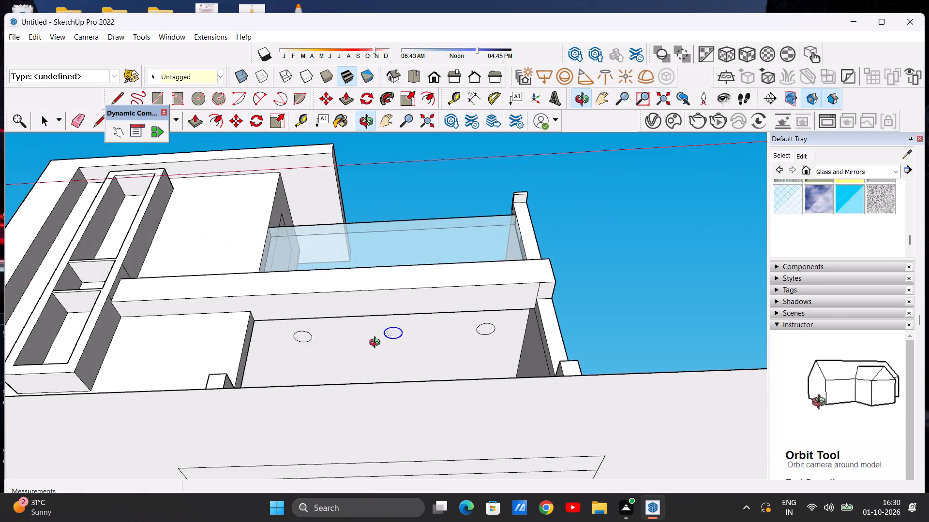
scroll(392, 338, up, 5)
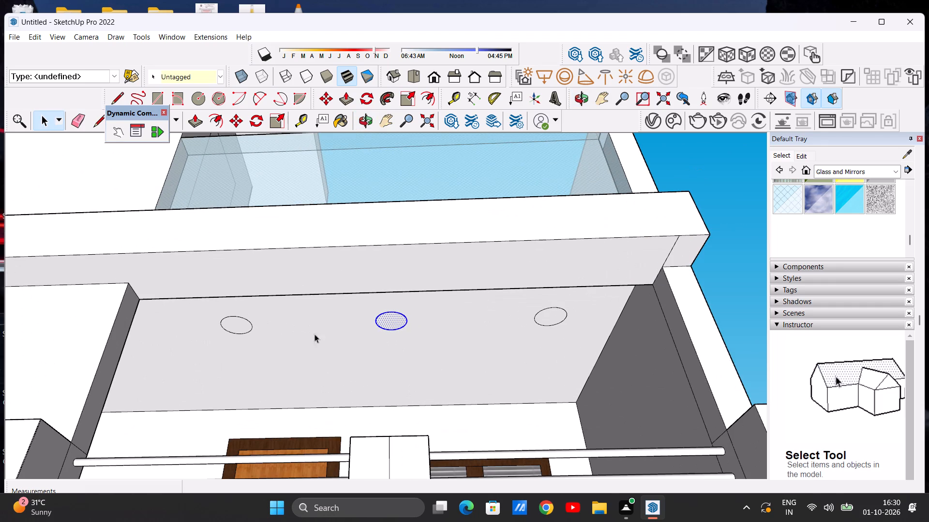
double_click(245, 326)
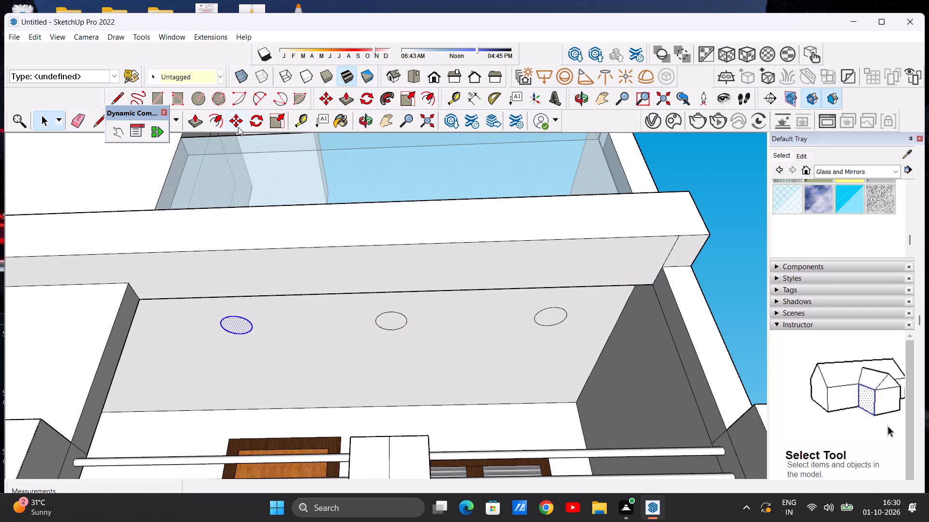
click(237, 123)
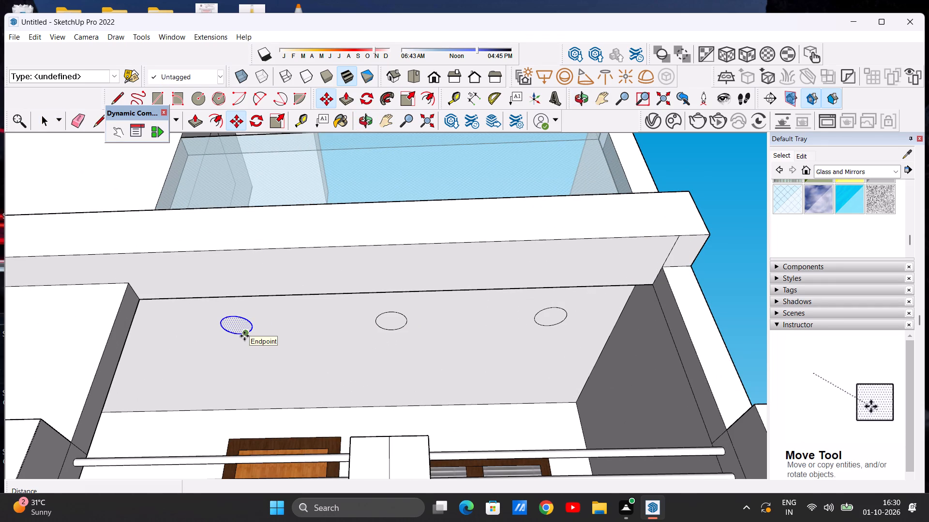
click(244, 336)
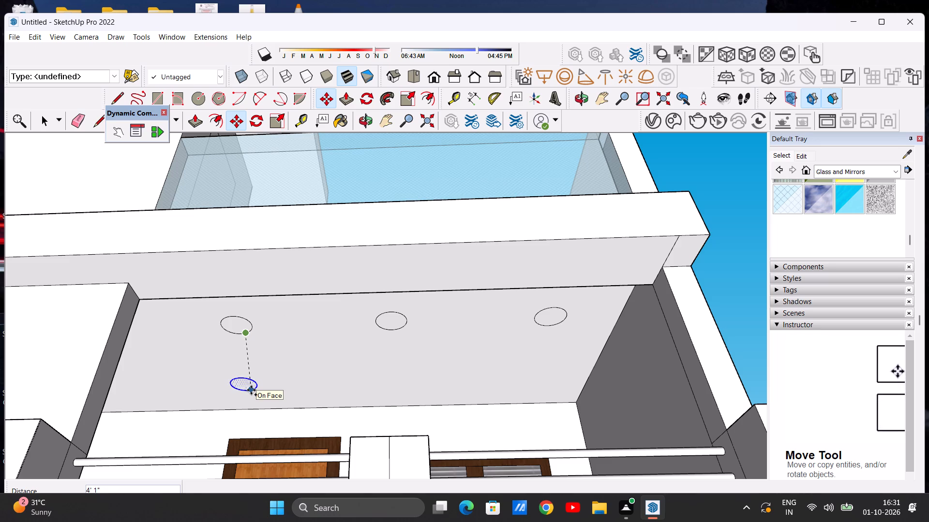
click(251, 390)
key(space)
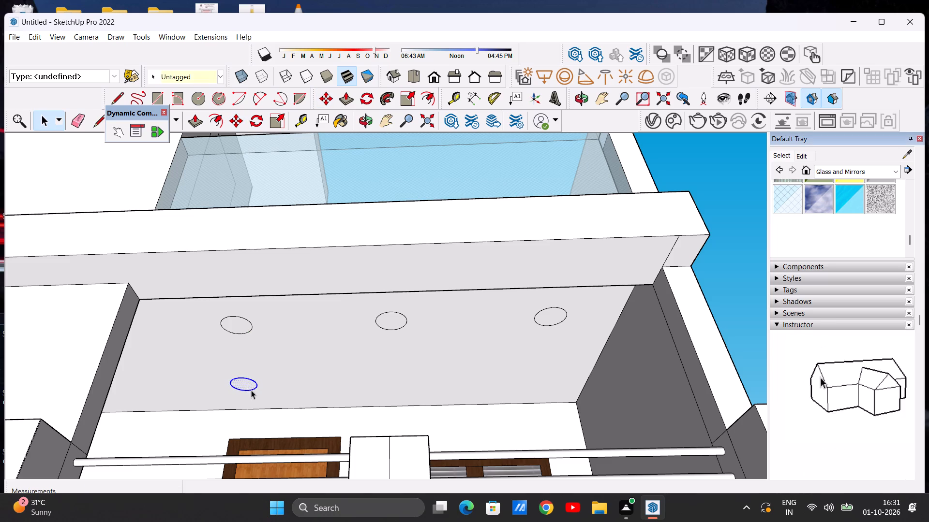
Copy the middle front-row circle about 3' 9 5/16" back toward the door wall into the second row.
middle_drag(262, 402, 245, 394)
scroll(260, 392, up, 7)
scroll(265, 394, down, 11)
middle_drag(328, 400, 346, 399)
scroll(364, 394, up, 3)
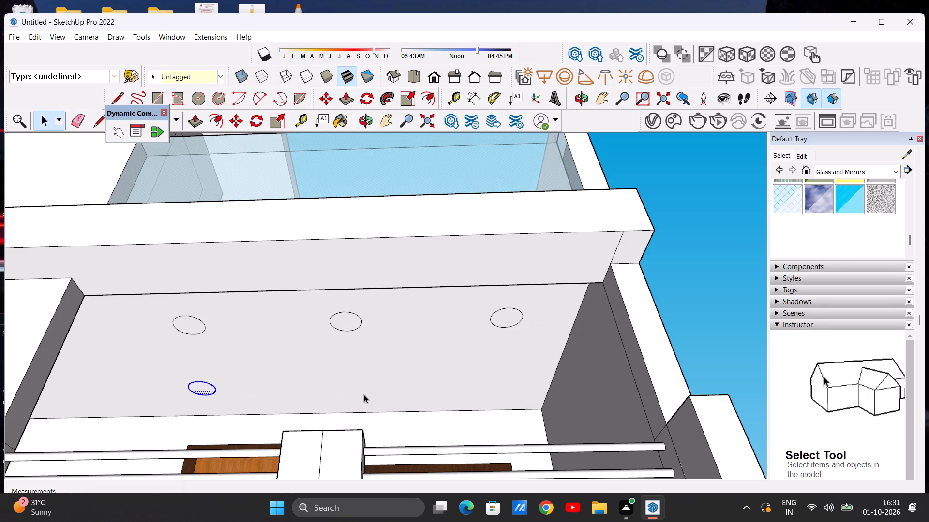
double_click(345, 320)
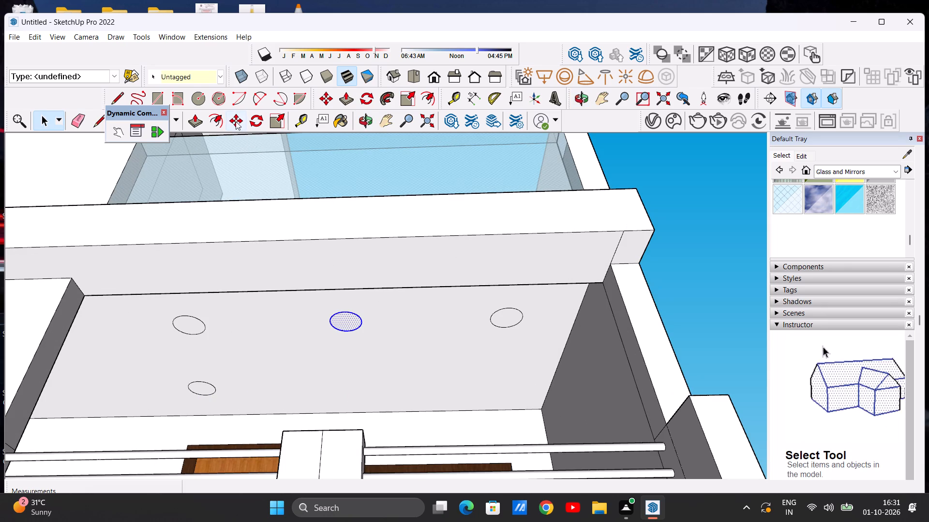
click(233, 119)
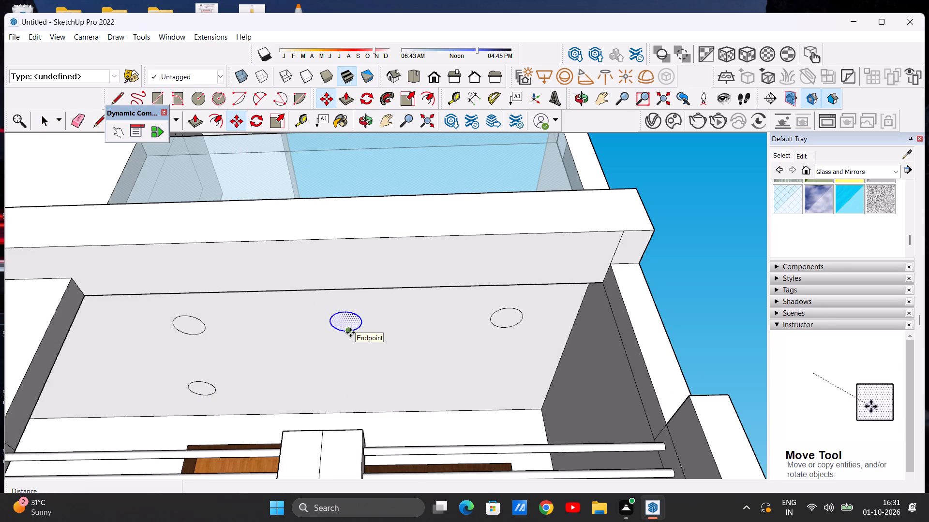
click(350, 333)
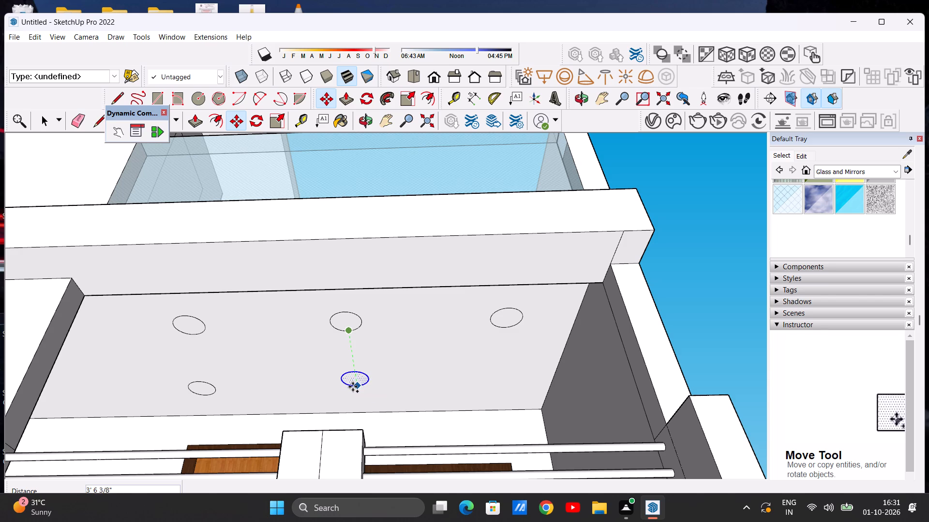
click(353, 390)
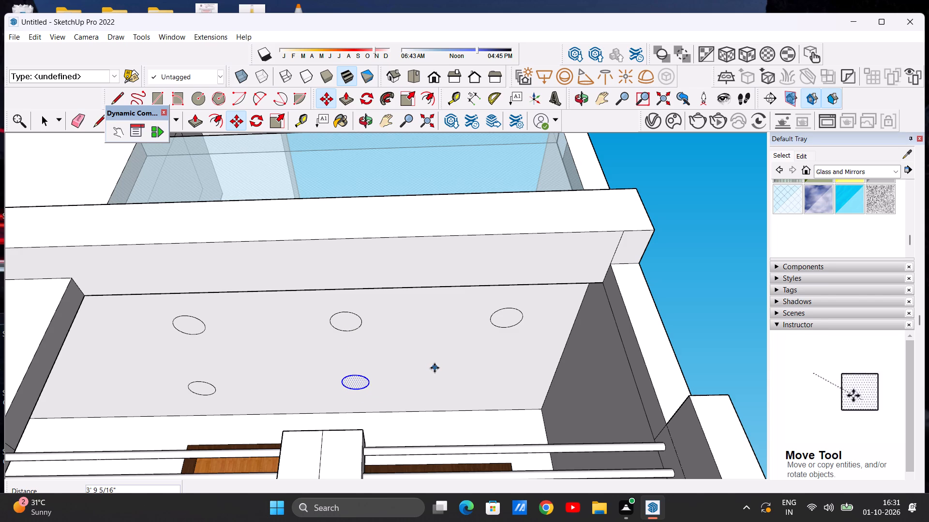
key(space)
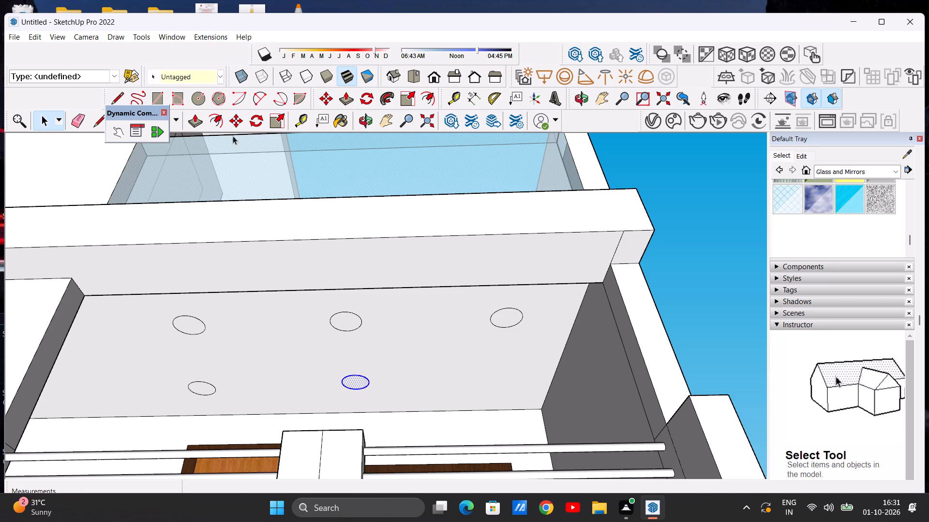
Copy the second-row middle circle sideways along the ceiling to line up with the front-row circle farthest from the feature wall.
click(228, 117)
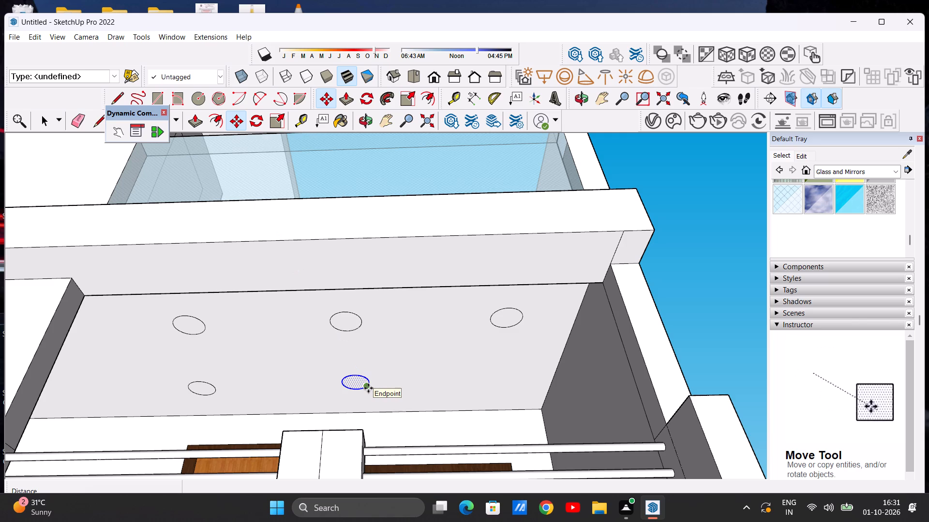
click(368, 388)
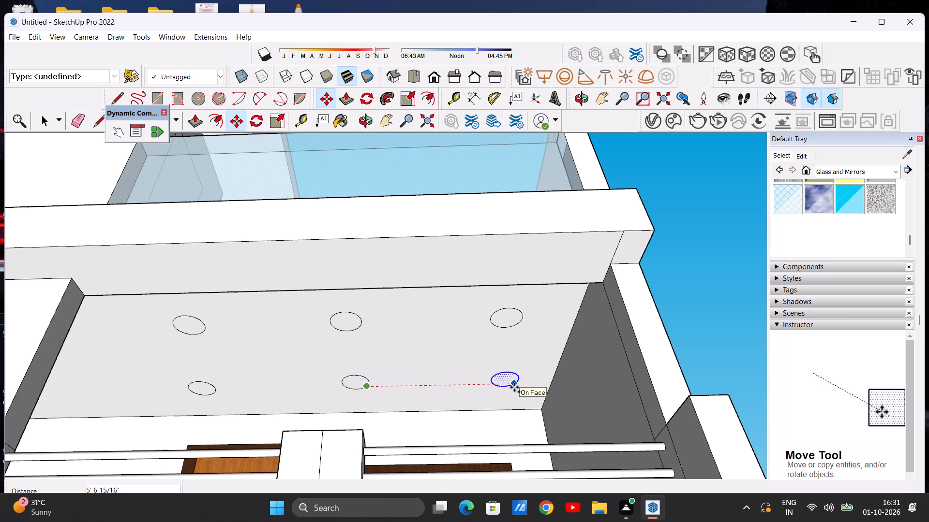
click(519, 386)
key(space)
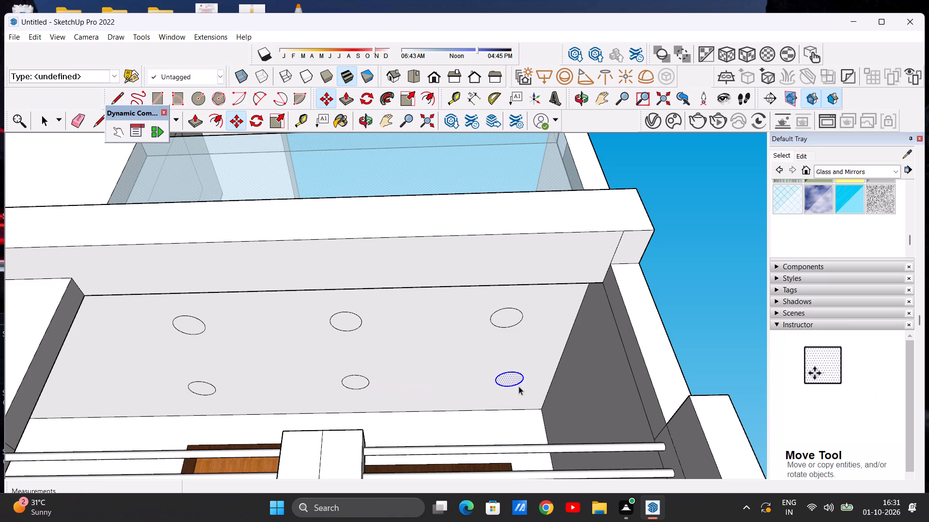
click(688, 297)
Examine the porch ceiling circles from below and against the whole front elevation.
middle_drag(435, 391, 405, 398)
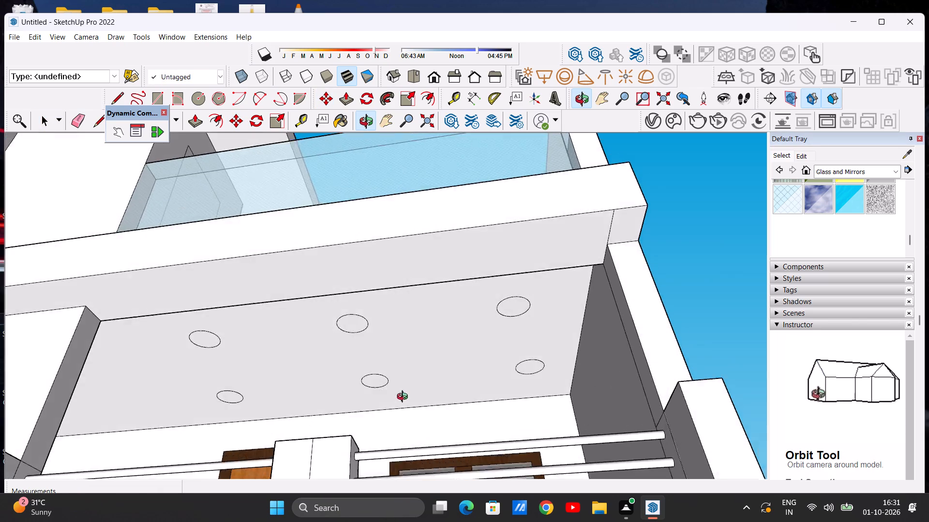
middle_drag(405, 398, 441, 451)
scroll(388, 413, down, 7)
scroll(357, 413, up, 3)
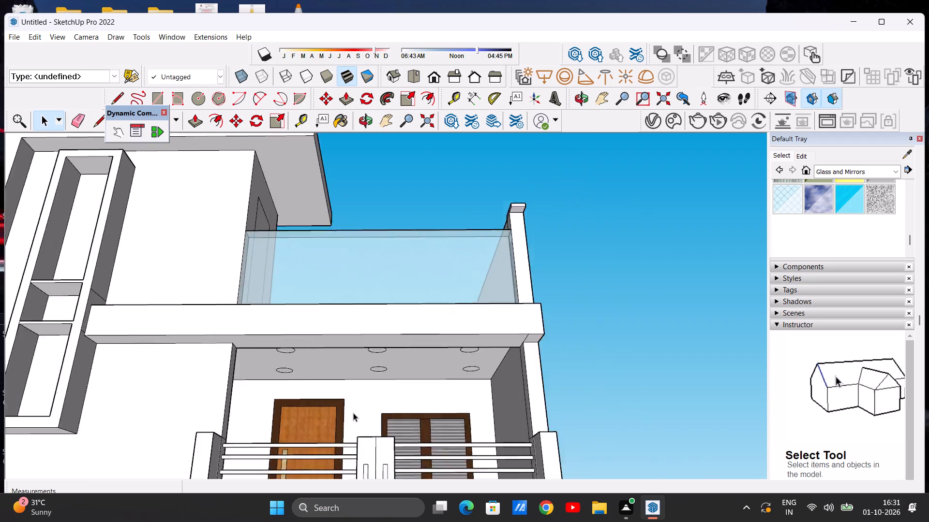
scroll(353, 413, up, 3)
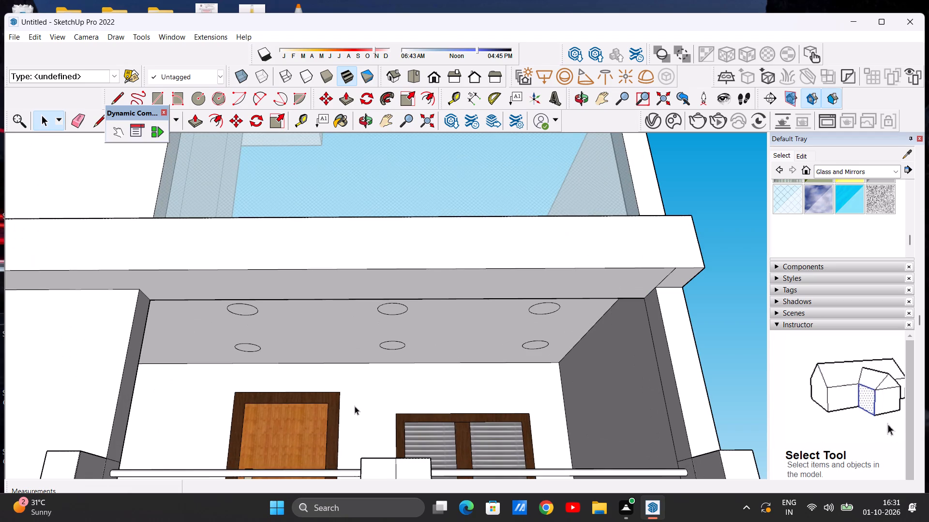
scroll(331, 343, down, 8)
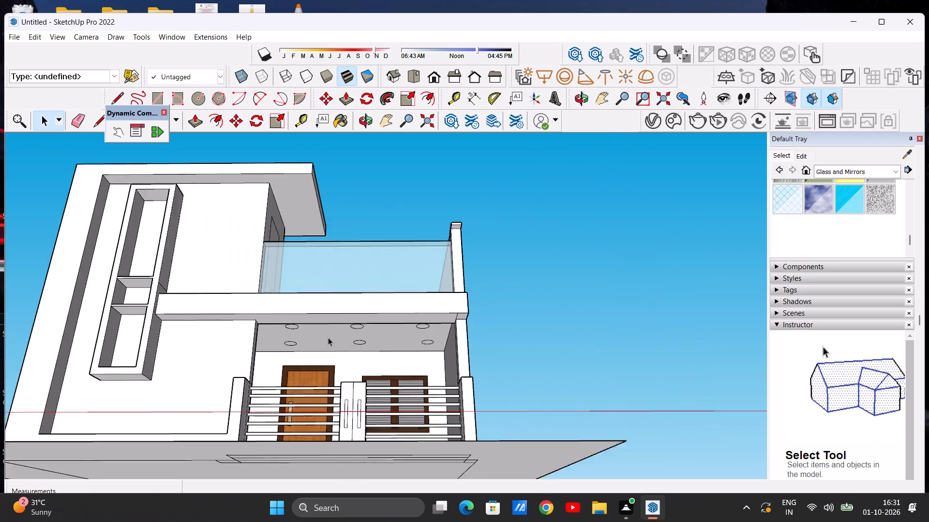
scroll(328, 337, down, 1)
middle_drag(315, 348, 308, 448)
scroll(308, 448, up, 1)
scroll(233, 255, up, 1)
scroll(257, 254, down, 7)
Draw a circle with a radius of about 4 13/16" near the front of the roof overhang's underside, above the glass-railed terrace.
middle_drag(264, 217, 293, 149)
scroll(291, 208, up, 4)
middle_drag(287, 216, 286, 213)
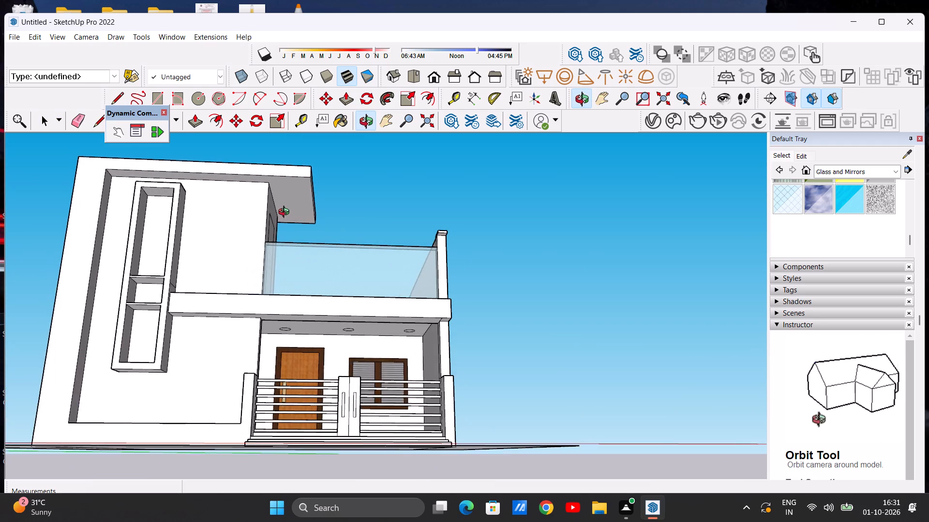
middle_drag(286, 213, 288, 188)
scroll(306, 195, up, 12)
middle_drag(292, 205, 279, 196)
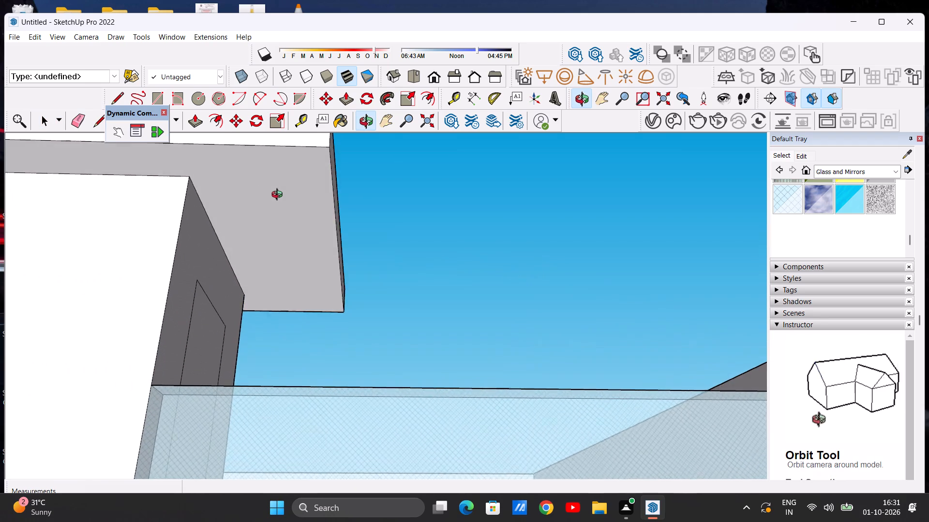
middle_drag(279, 196, 282, 186)
scroll(293, 188, up, 3)
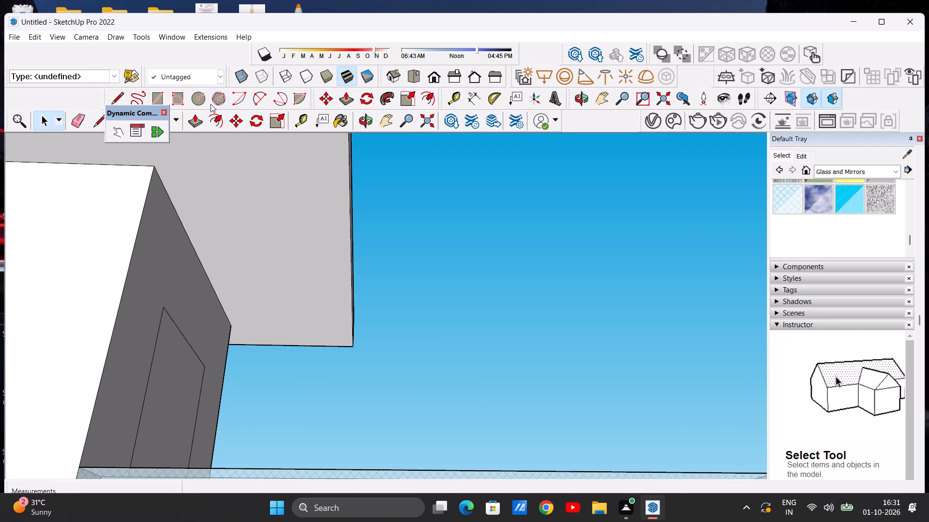
click(199, 101)
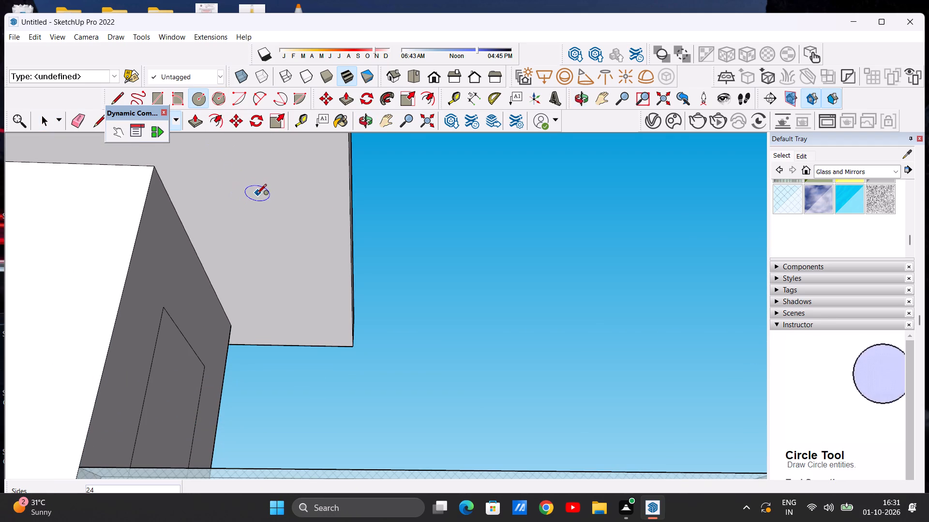
scroll(255, 198, down, 6)
scroll(269, 180, up, 3)
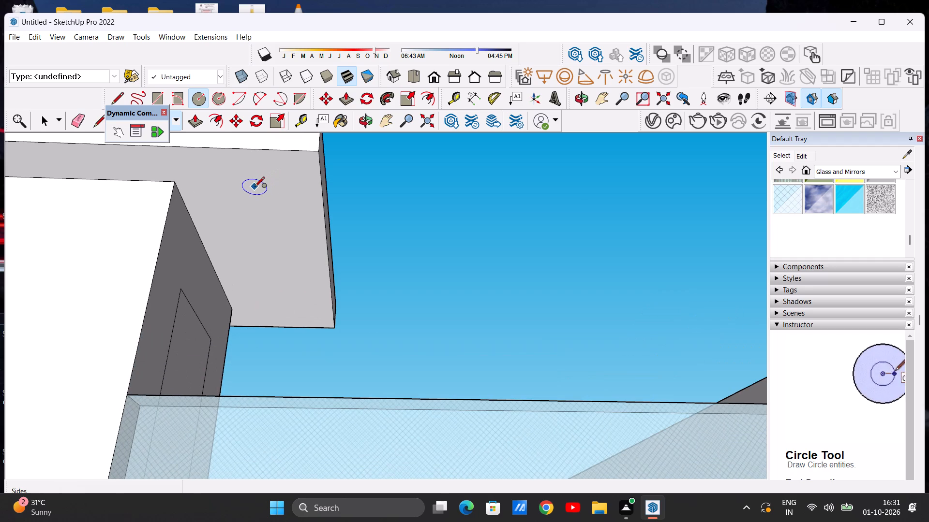
click(258, 184)
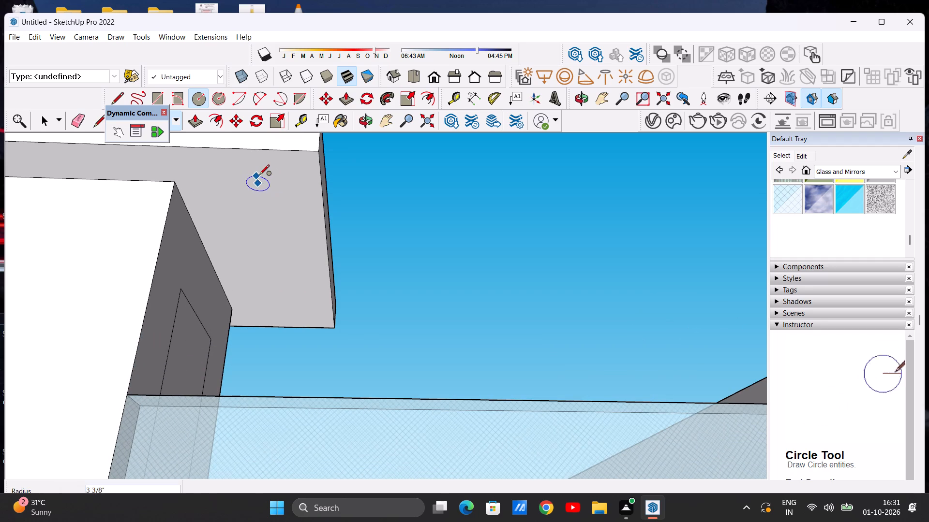
click(259, 172)
Copy the overhang circle about 7' 2 5/16" along the underside toward the back edge of the overhang.
key(space)
double_click(268, 184)
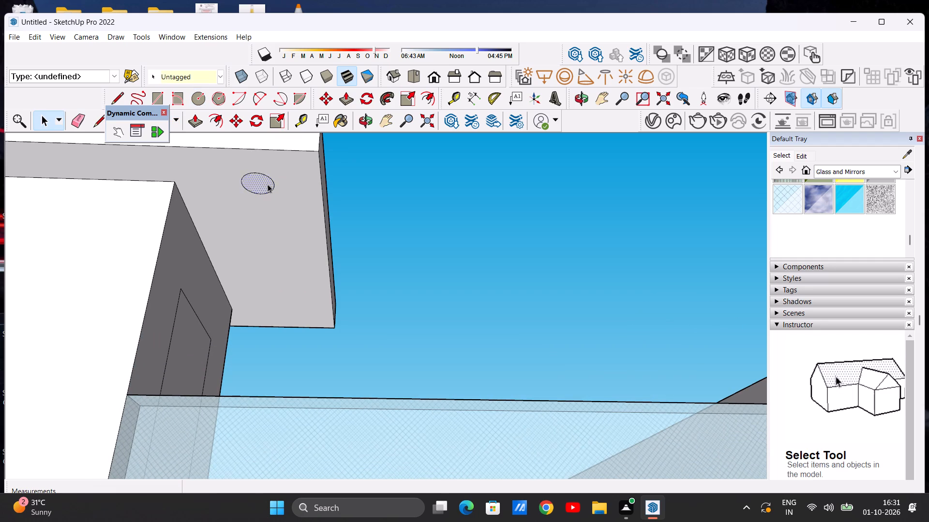
click(234, 121)
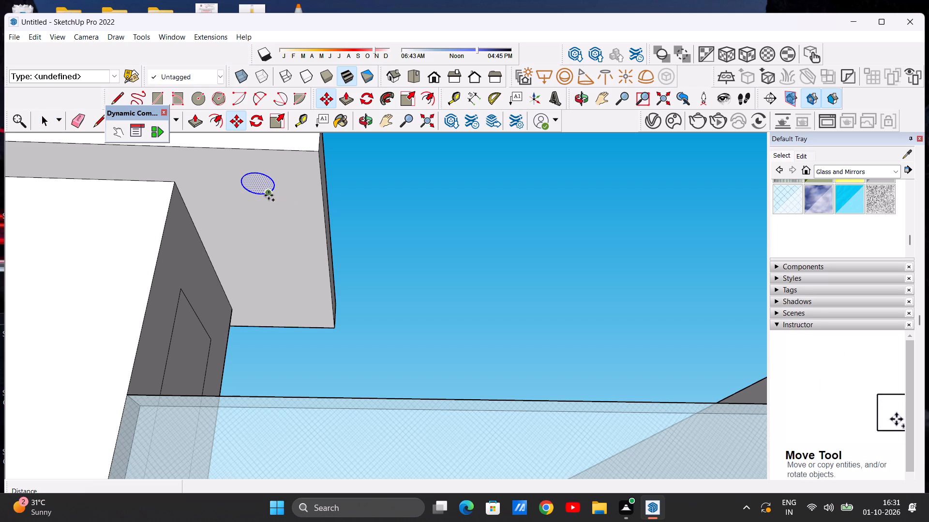
click(269, 195)
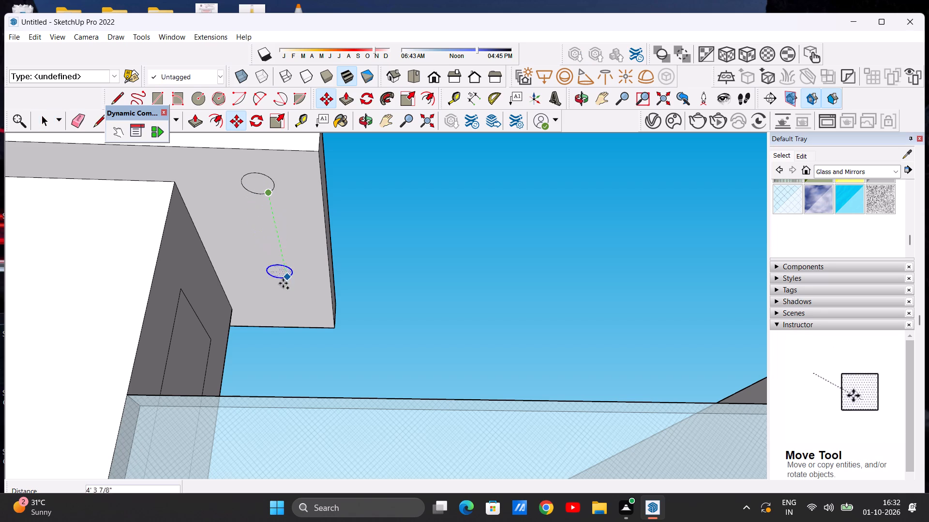
click(298, 317)
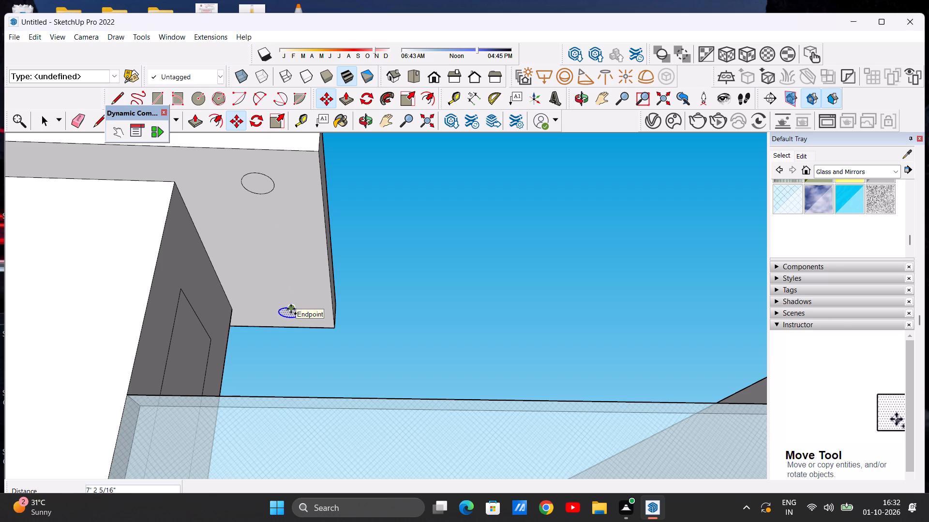
Fill the gap between the two overhang circles with three chained copies, offset about 5' 6 1/8" forward, 3' 6 1/4" back and 1' 11" forward.
click(291, 309)
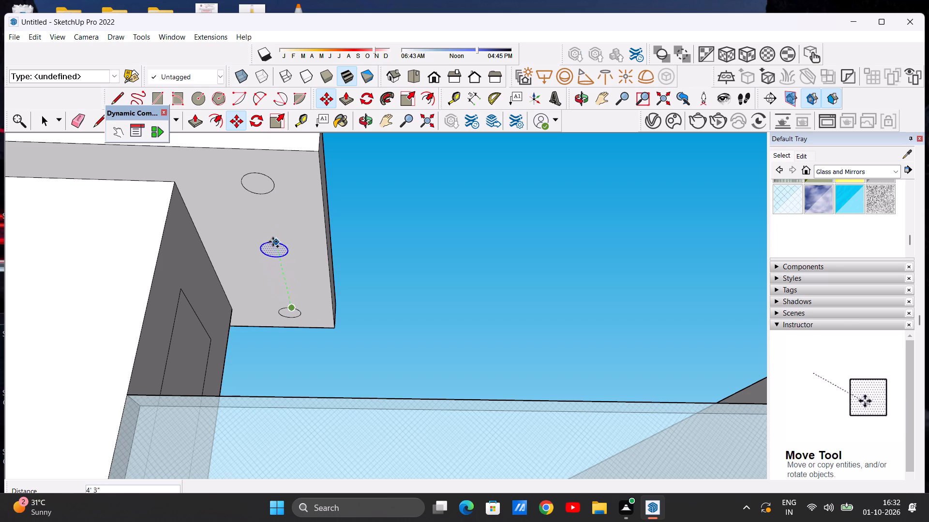
click(273, 215)
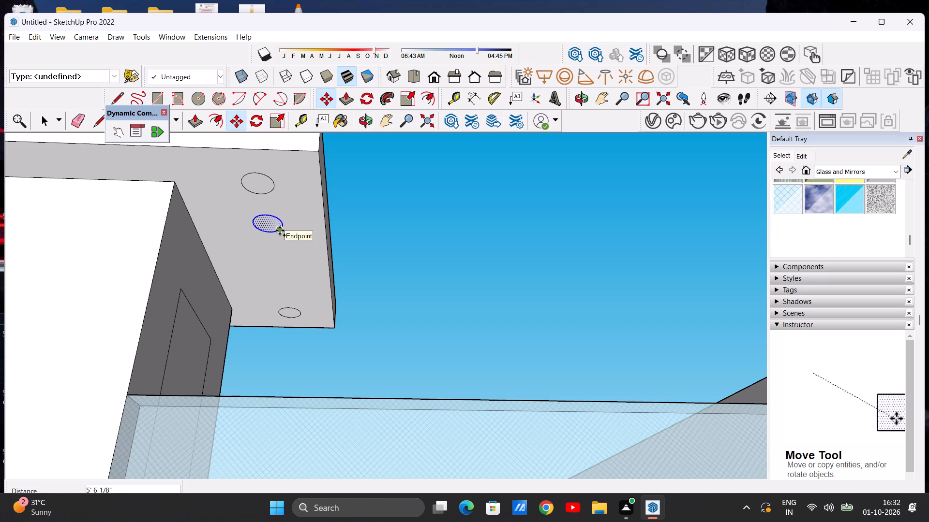
click(280, 231)
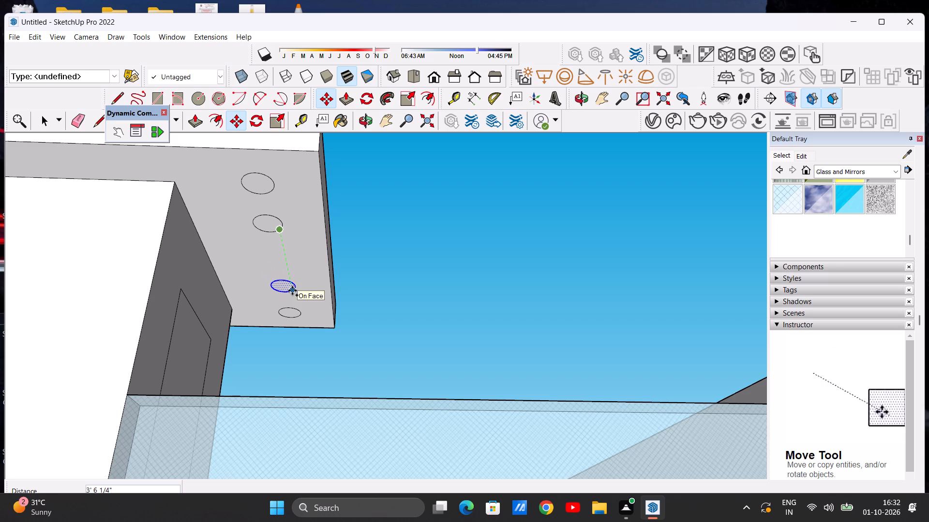
click(292, 290)
click(291, 288)
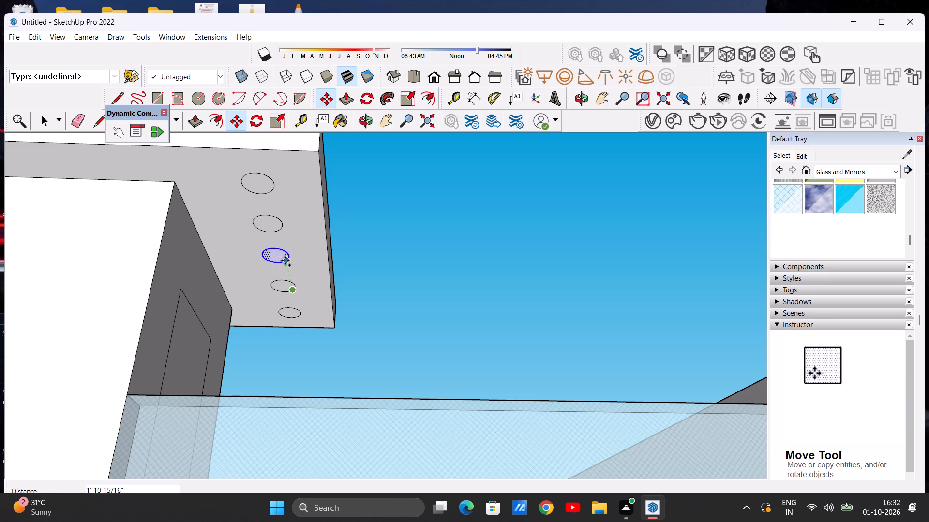
click(285, 261)
key(space)
Examine the row of circles under the roof overhang from below and against the whole front elevation.
scroll(308, 239, down, 6)
middle_drag(319, 254, 245, 235)
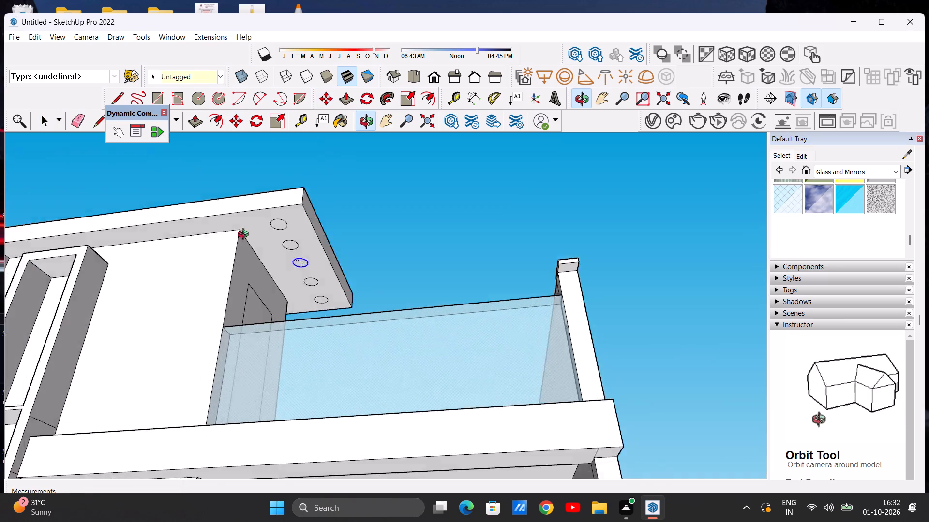
middle_drag(245, 235, 136, 263)
scroll(296, 258, up, 6)
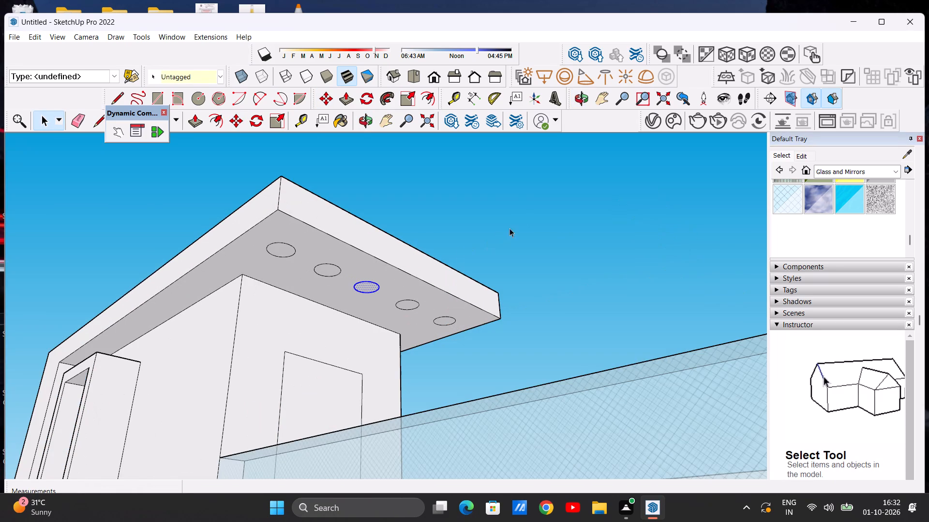
click(513, 226)
scroll(380, 309, up, 5)
scroll(380, 307, down, 9)
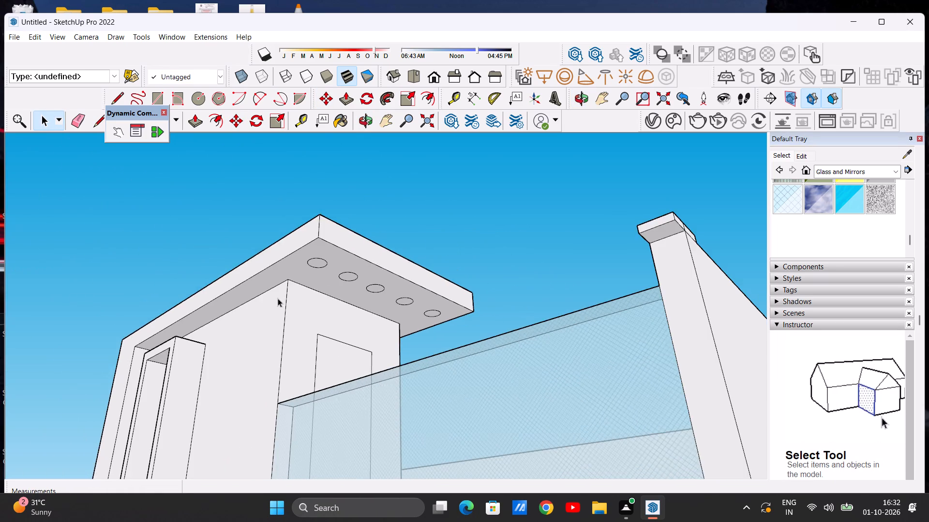
middle_drag(297, 318, 450, 317)
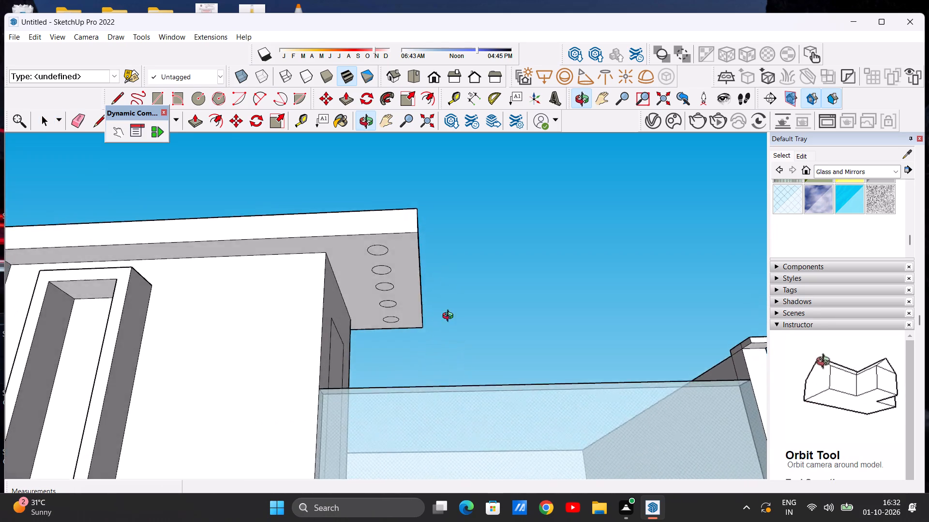
middle_drag(450, 317, 490, 296)
middle_click(489, 293)
scroll(377, 328, down, 8)
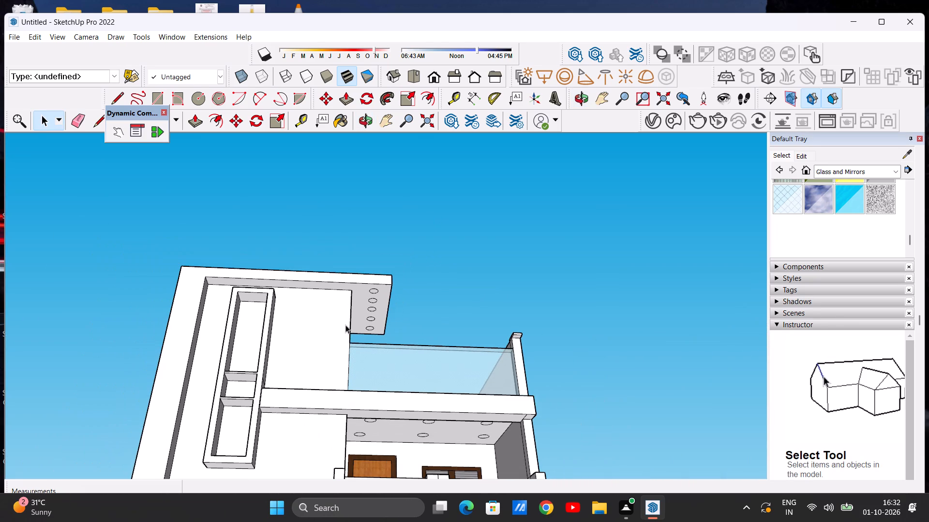
scroll(313, 312, down, 2)
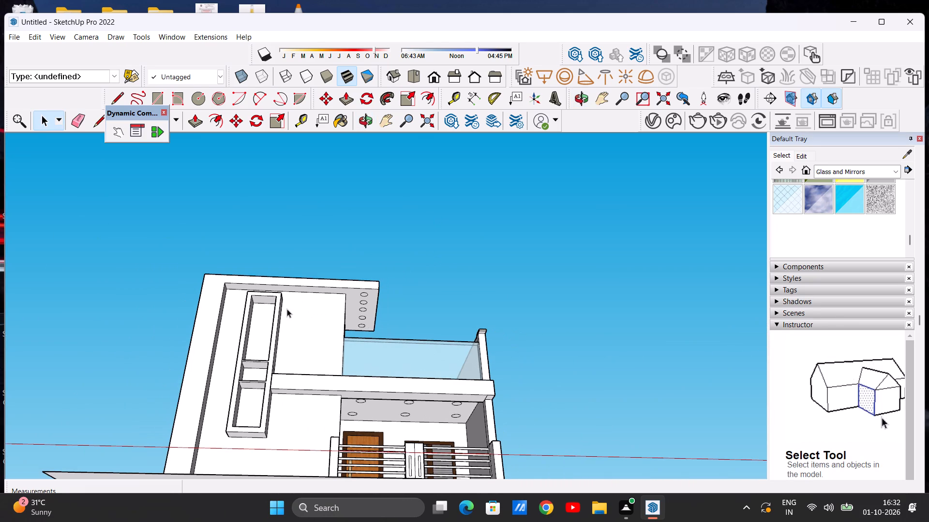
Draw a circle with a radius of about 3 1/2" on the underside of the feature wall recess's top, near its outer corner.
middle_drag(236, 310, 222, 276)
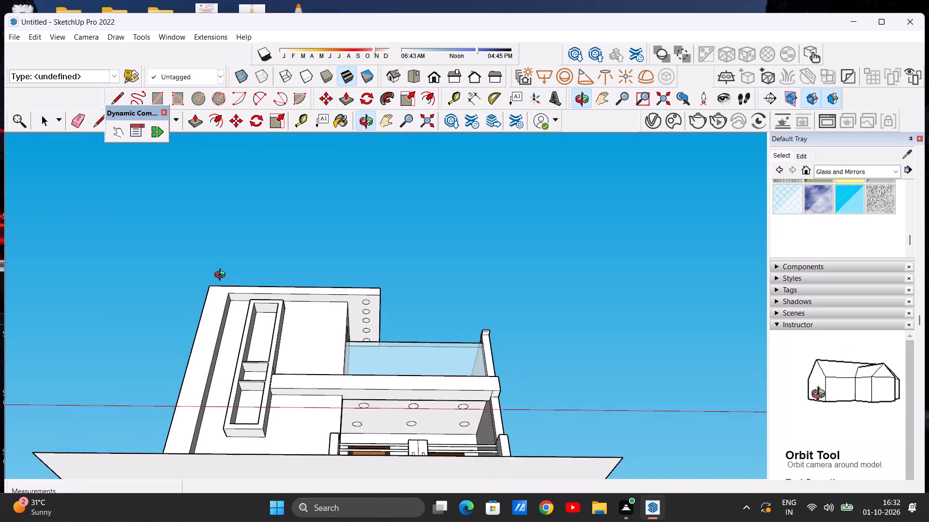
middle_drag(222, 276, 220, 276)
scroll(258, 295, up, 14)
middle_drag(247, 307, 251, 286)
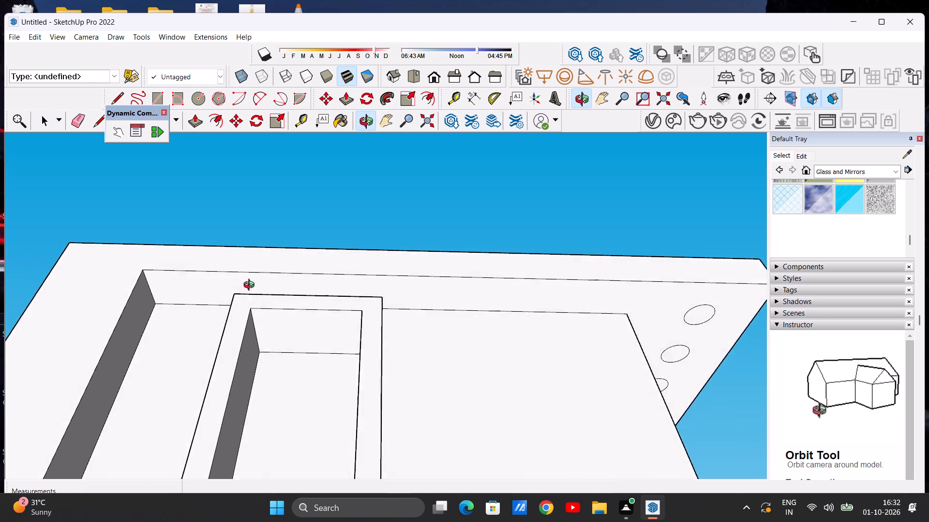
middle_drag(251, 286, 251, 286)
scroll(251, 286, up, 6)
middle_drag(262, 290, 264, 328)
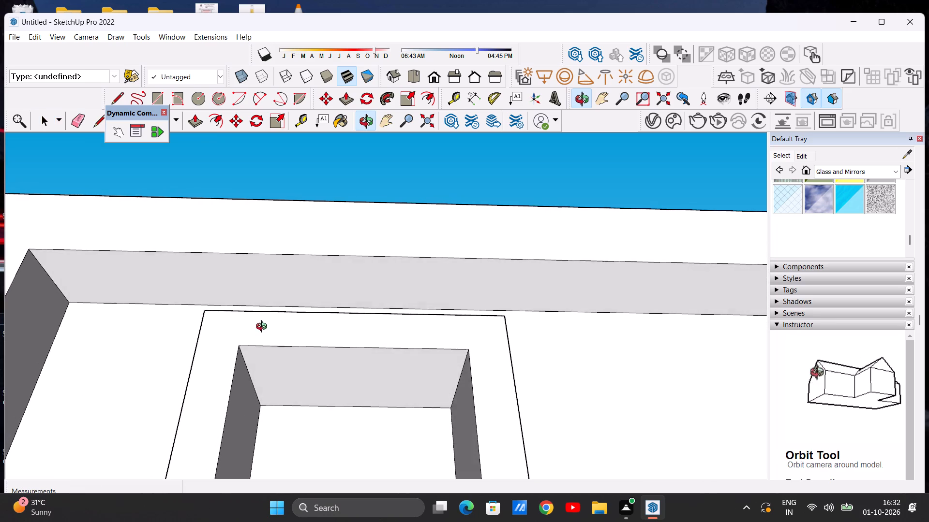
middle_drag(264, 328, 263, 322)
scroll(270, 294, up, 3)
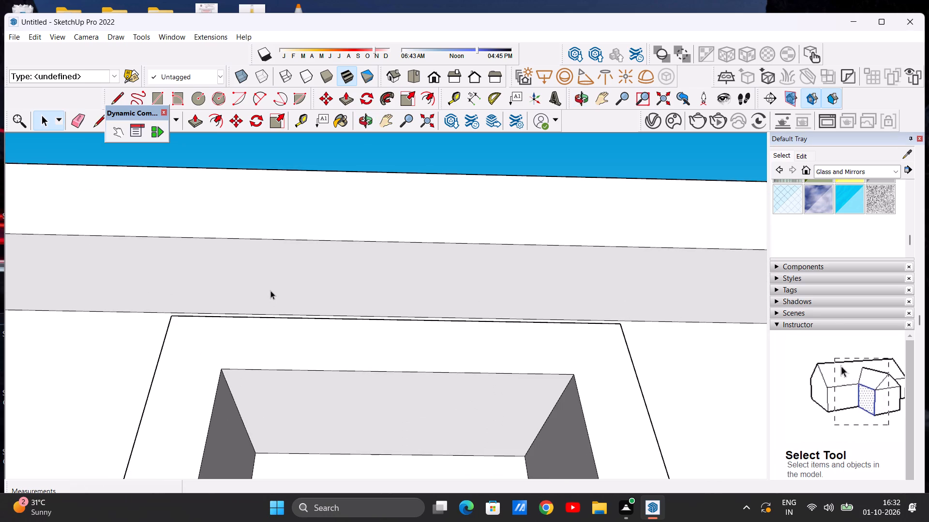
click(196, 99)
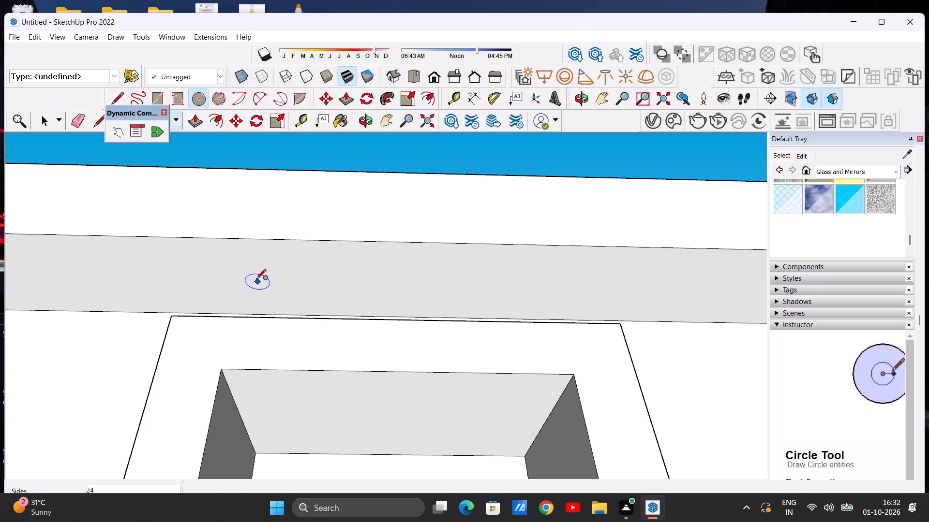
scroll(270, 288, down, 3)
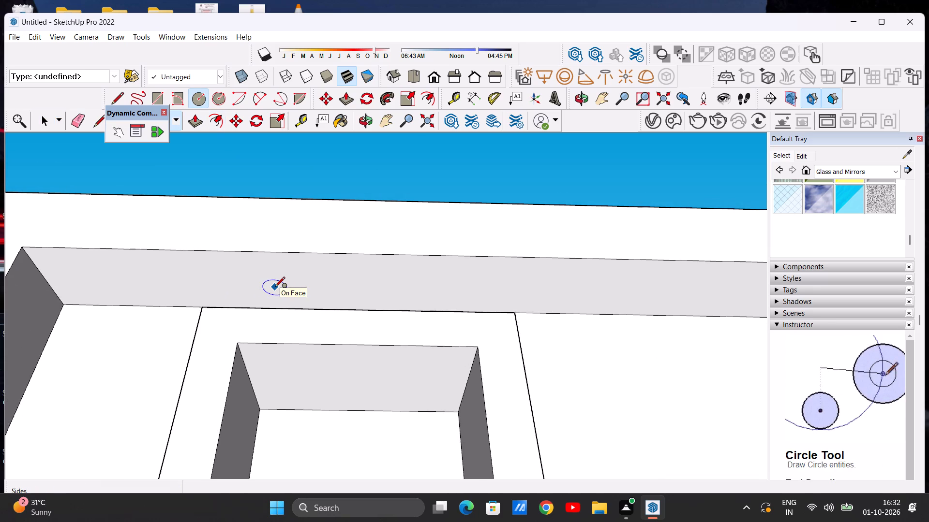
click(182, 282)
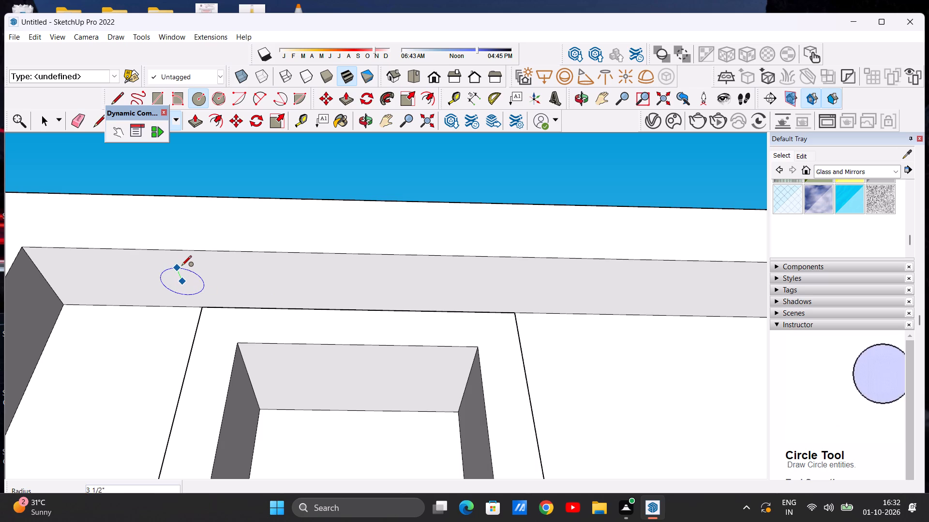
click(181, 266)
key(space)
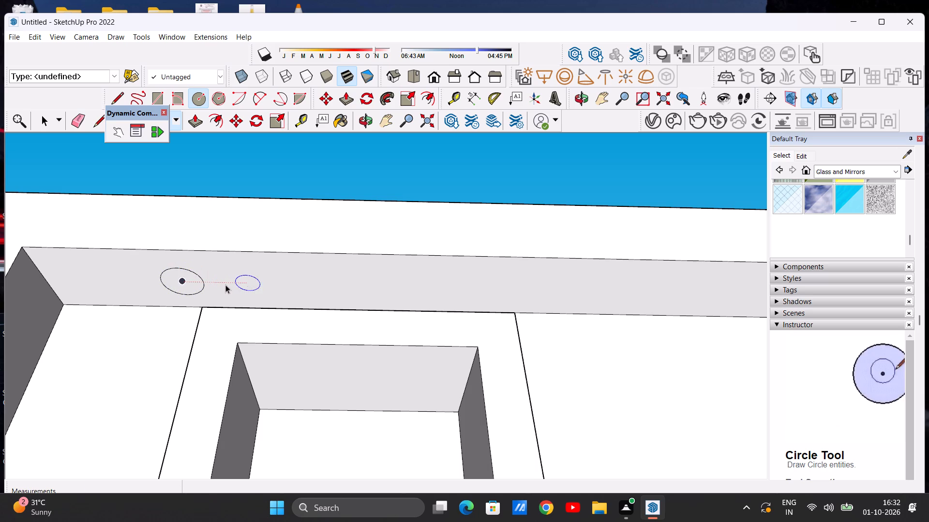
Copy the recess circle about 5' along the top underside to the other side of the vertical frame.
double_click(198, 283)
click(231, 121)
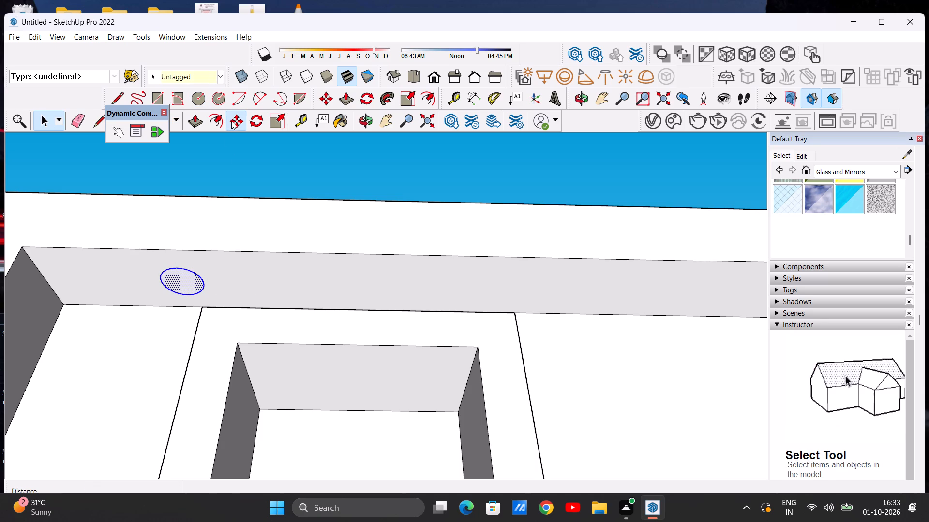
click(205, 286)
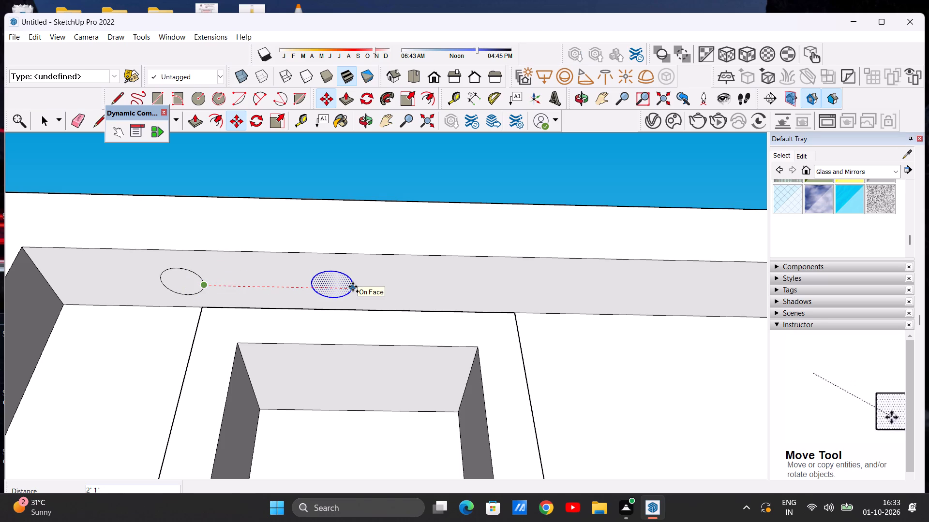
click(557, 292)
key(space)
click(470, 171)
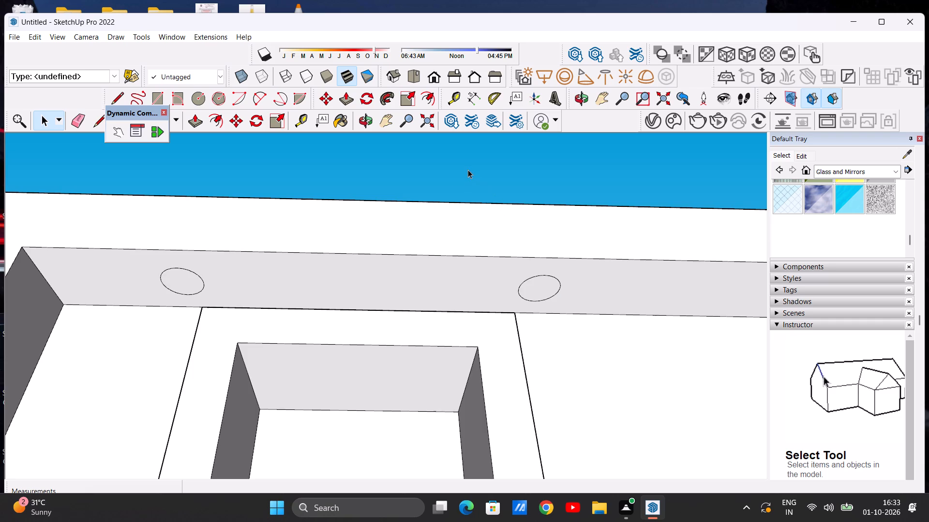
Examine the feature wall recess circles, the overhang and the porch from the front.
scroll(393, 201, down, 8)
middle_drag(434, 256, 393, 360)
scroll(402, 308, down, 4)
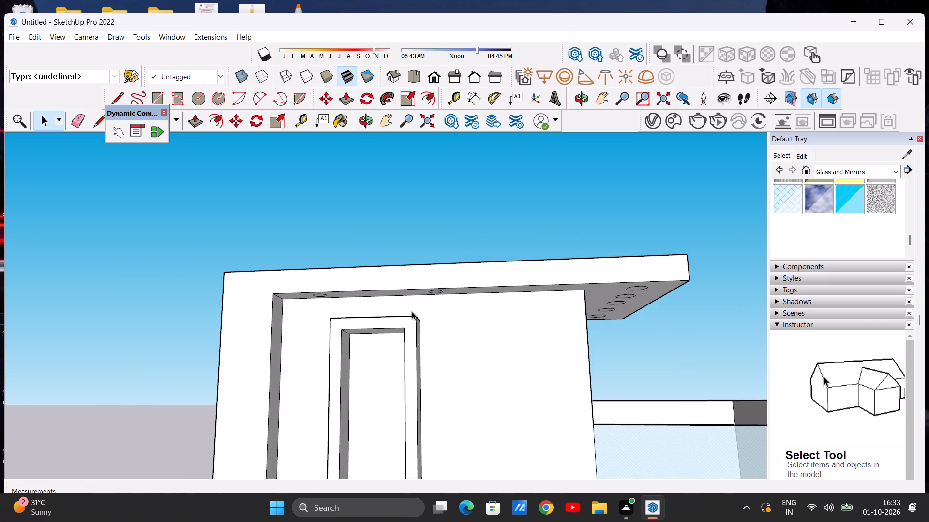
middle_drag(414, 359, 435, 373)
scroll(427, 348, down, 7)
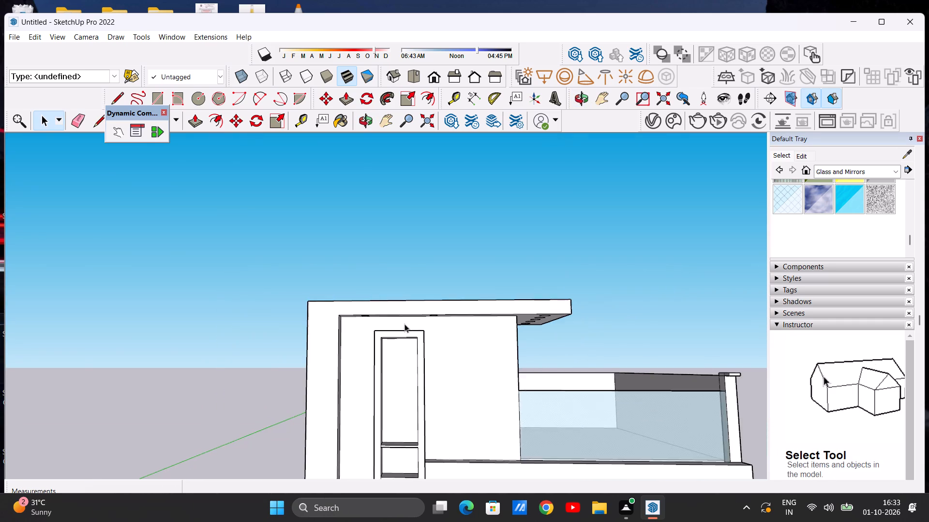
scroll(405, 324, down, 11)
scroll(446, 430, up, 17)
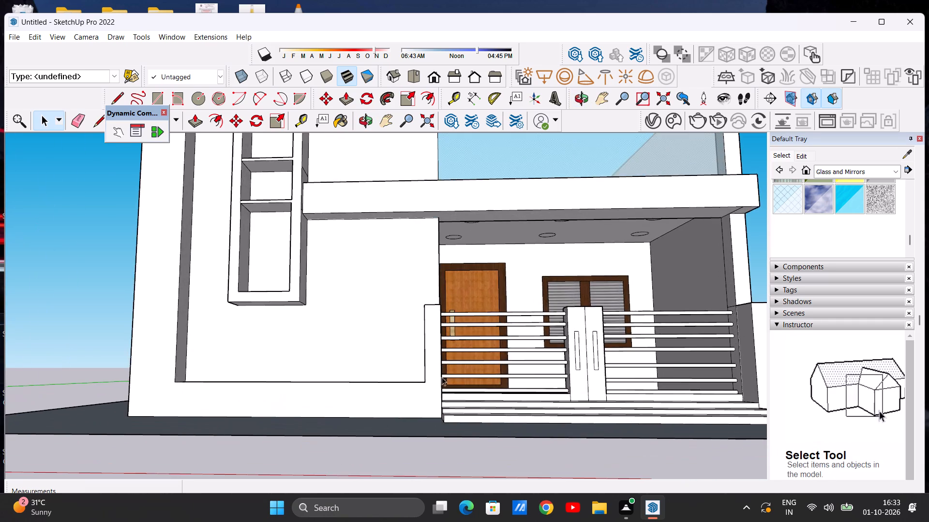
Examine the porch railing, entry steps and whole front elevation from above, the side and the front.
scroll(437, 356, down, 6)
middle_drag(450, 379, 478, 477)
middle_drag(479, 476, 453, 476)
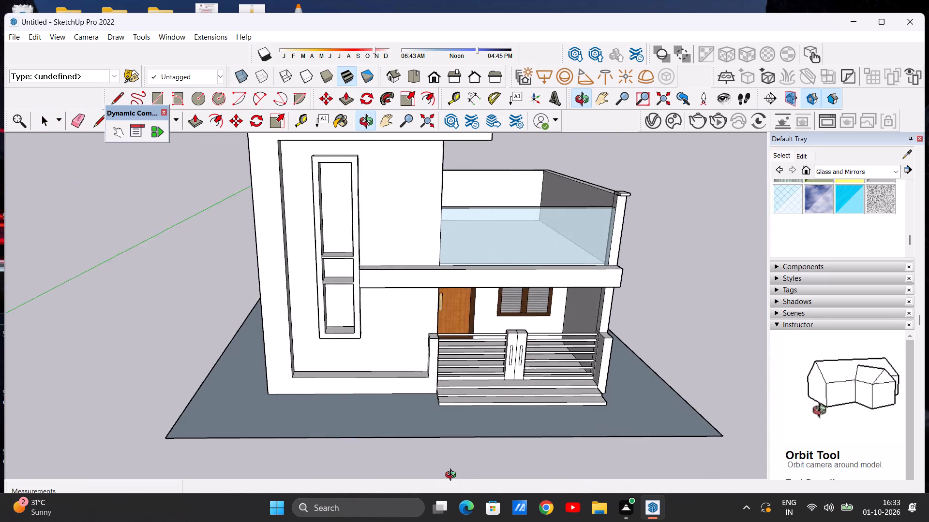
middle_drag(453, 476, 432, 476)
scroll(501, 407, up, 16)
scroll(459, 362, down, 3)
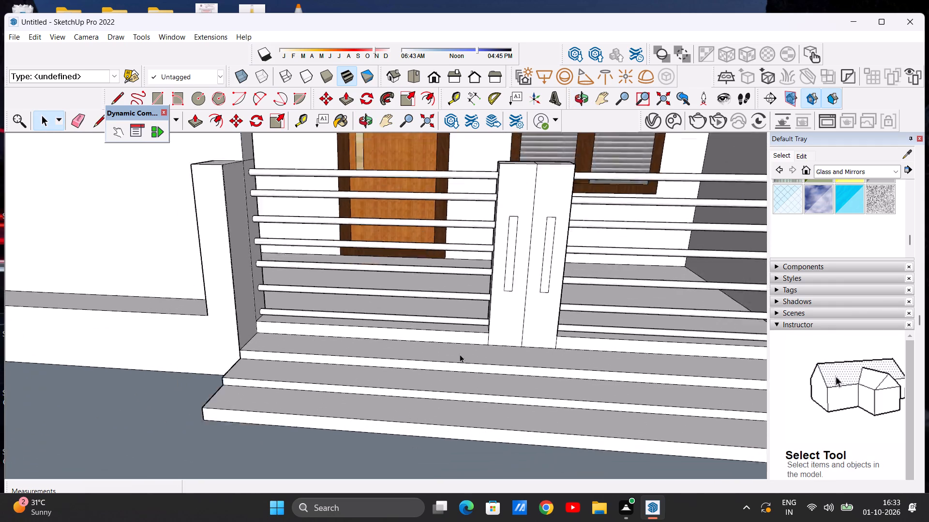
scroll(460, 354, down, 13)
scroll(528, 326, up, 1)
middle_drag(475, 334, 203, 333)
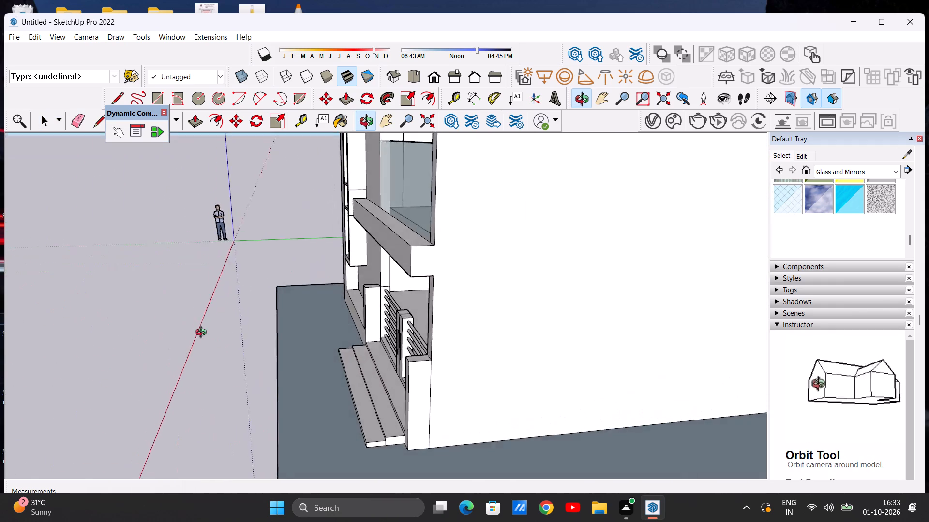
middle_drag(203, 333, 477, 291)
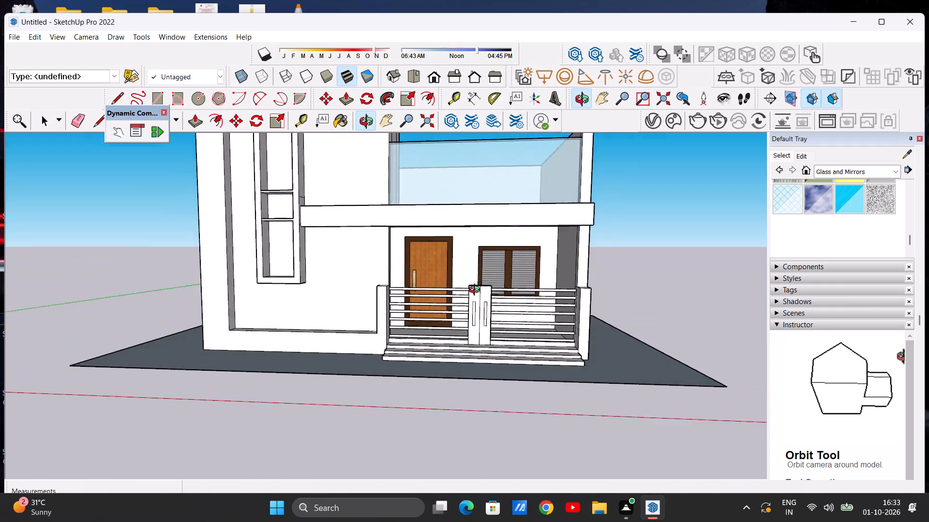
middle_drag(477, 291, 489, 286)
scroll(465, 329, down, 11)
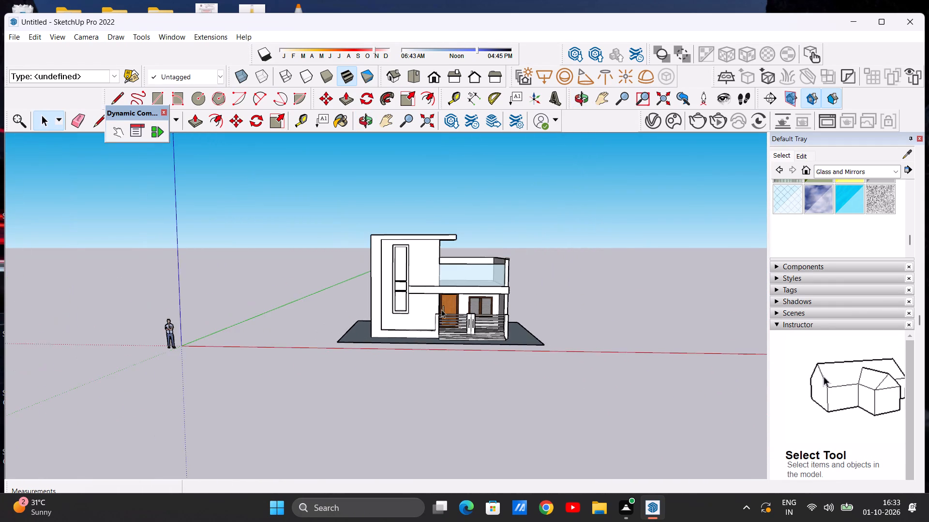
scroll(431, 292, up, 9)
scroll(399, 298, down, 5)
scroll(442, 281, up, 6)
scroll(431, 290, down, 2)
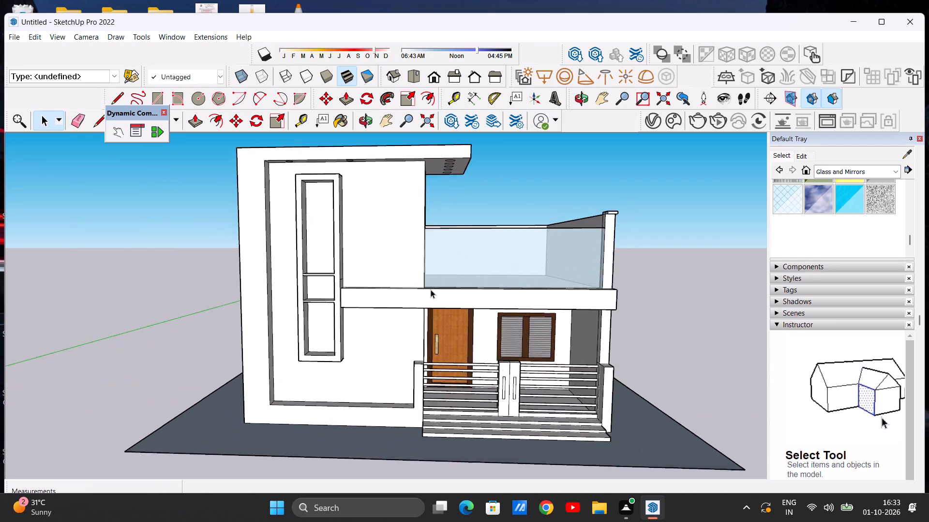
scroll(431, 290, down, 3)
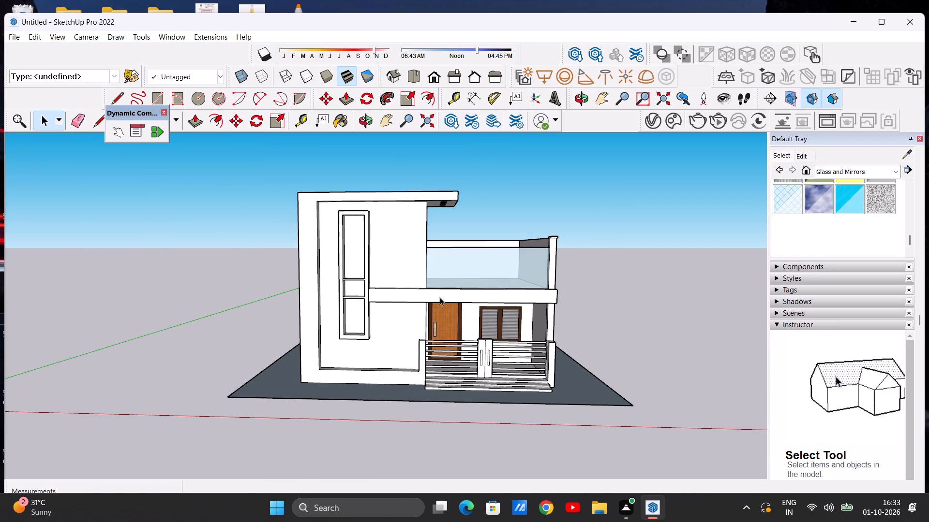
Erase the two leftover horizontal edges on the outer side face of the feature wall's vertical frame.
middle_drag(360, 280, 179, 295)
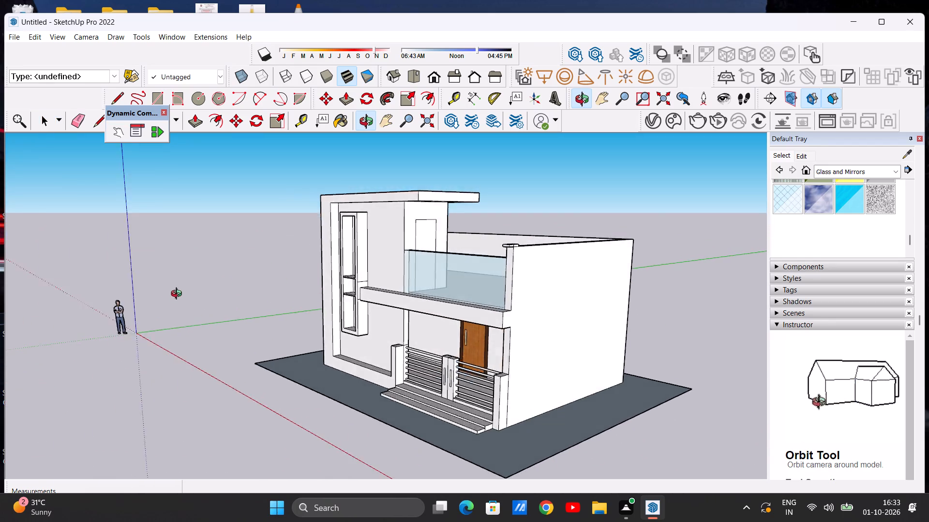
middle_drag(179, 295, 582, 316)
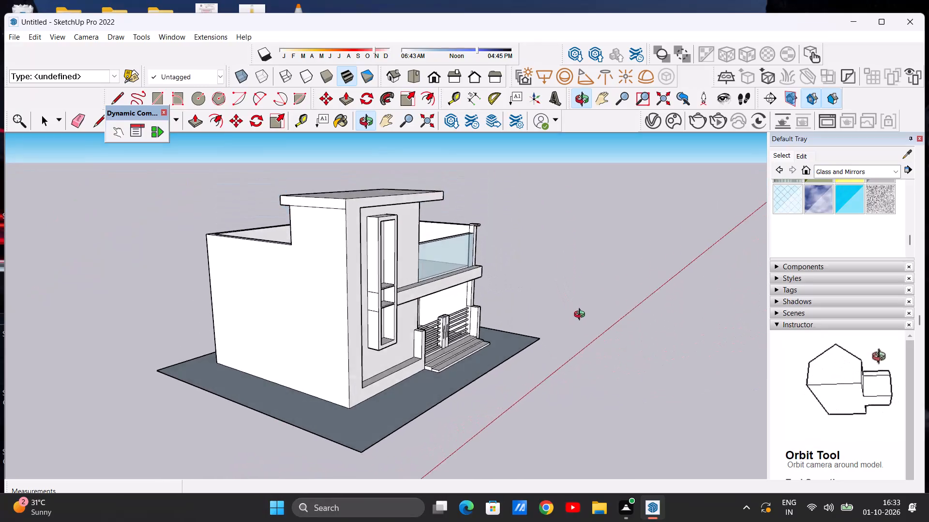
middle_drag(582, 316, 642, 295)
middle_drag(634, 295, 601, 295)
scroll(376, 317, up, 7)
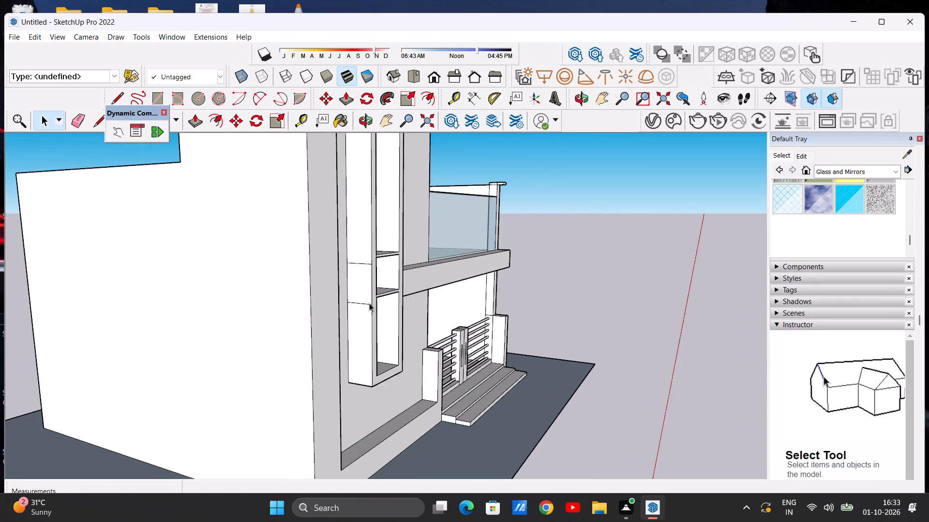
scroll(369, 303, up, 7)
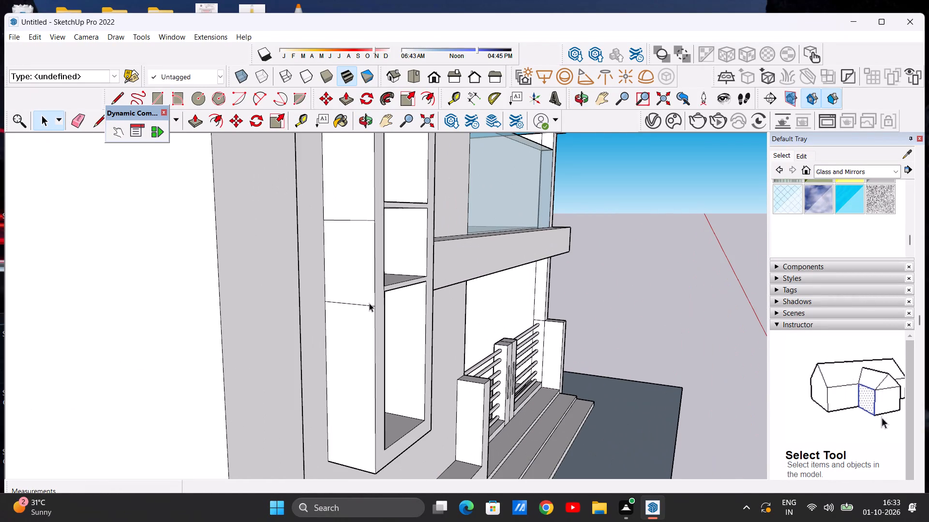
key(e)
drag(349, 295, 350, 311)
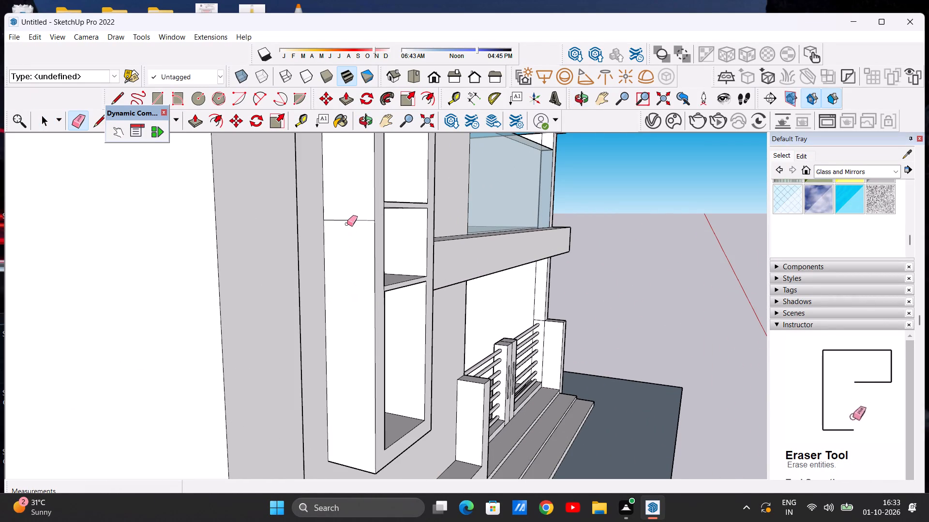
drag(346, 217, 346, 231)
Erase the leftover edges above and below the terrace beam on the vertical frame's side face facing the porch.
scroll(317, 267, down, 15)
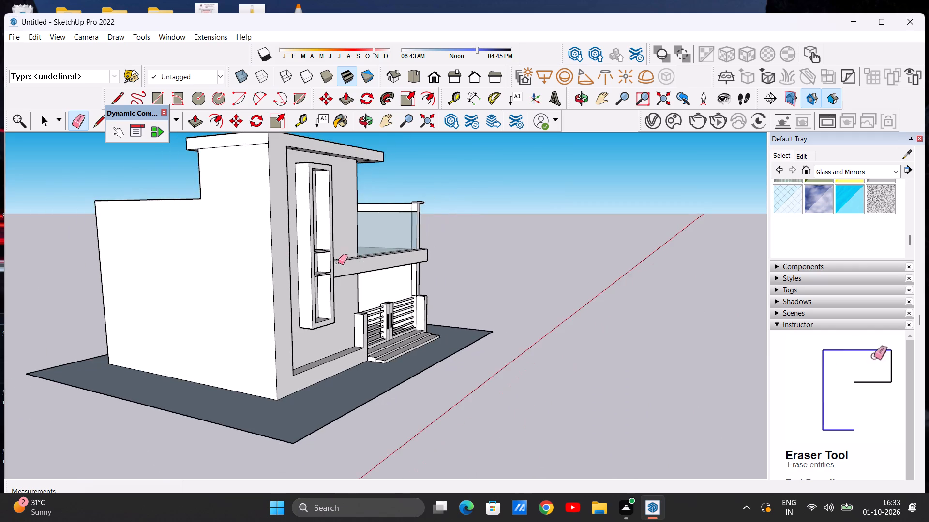
middle_drag(314, 262, 0, 273)
scroll(317, 252, up, 7)
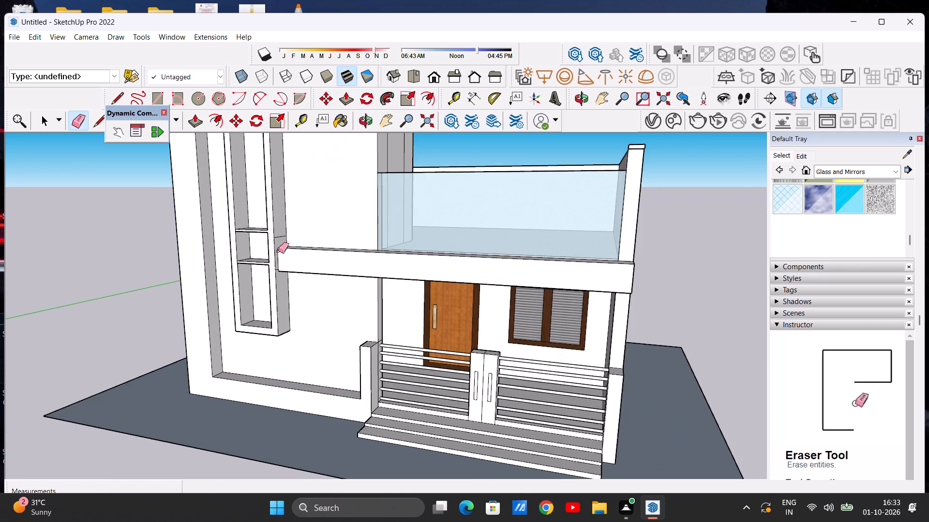
scroll(290, 259, up, 8)
click(264, 207)
drag(265, 201, 261, 206)
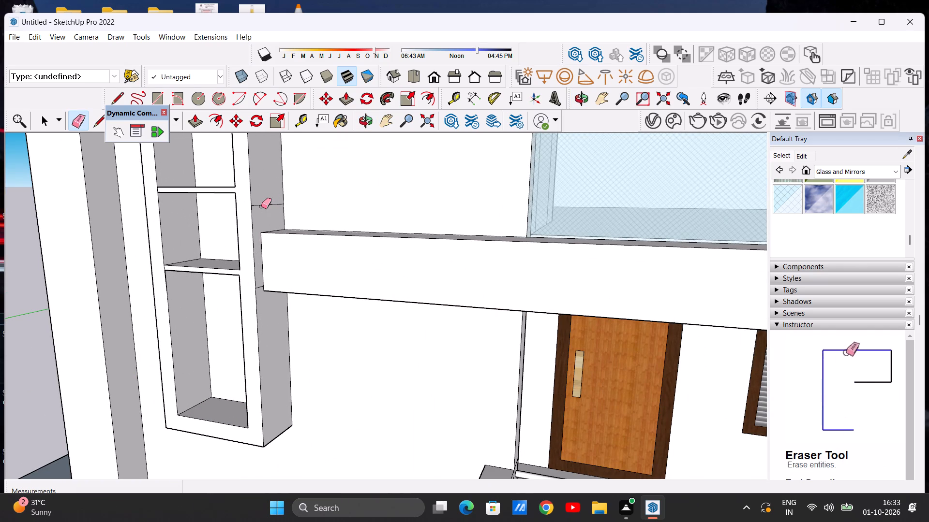
drag(261, 206, 261, 209)
scroll(277, 213, down, 5)
scroll(293, 278, up, 4)
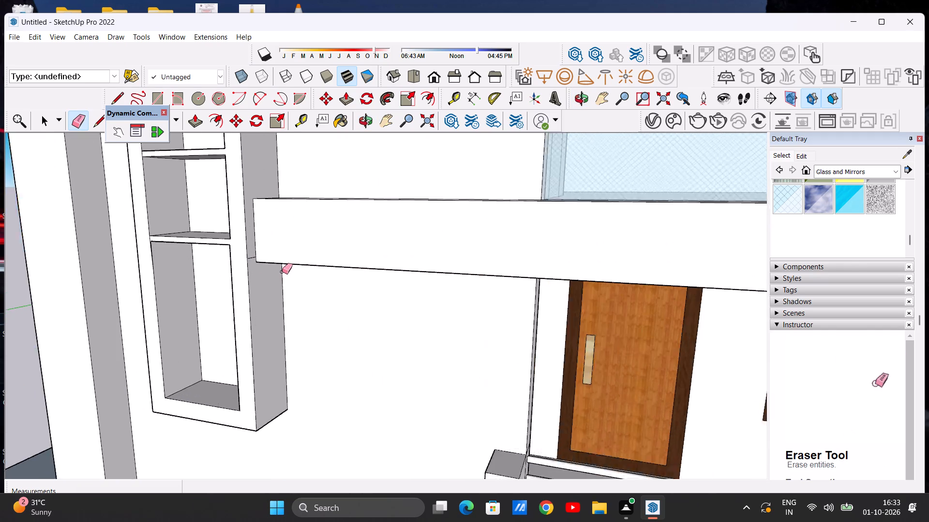
scroll(282, 272, up, 10)
drag(208, 223, 209, 243)
Examine the cleaned vertical frame, feature wall and roof overhang from several angles in front of the house.
scroll(242, 326, down, 5)
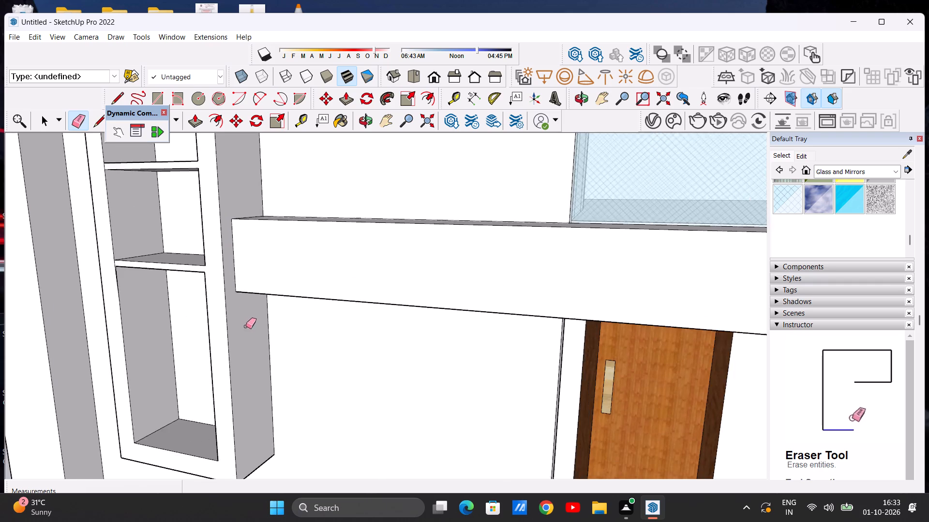
scroll(246, 326, down, 19)
middle_drag(223, 311, 383, 272)
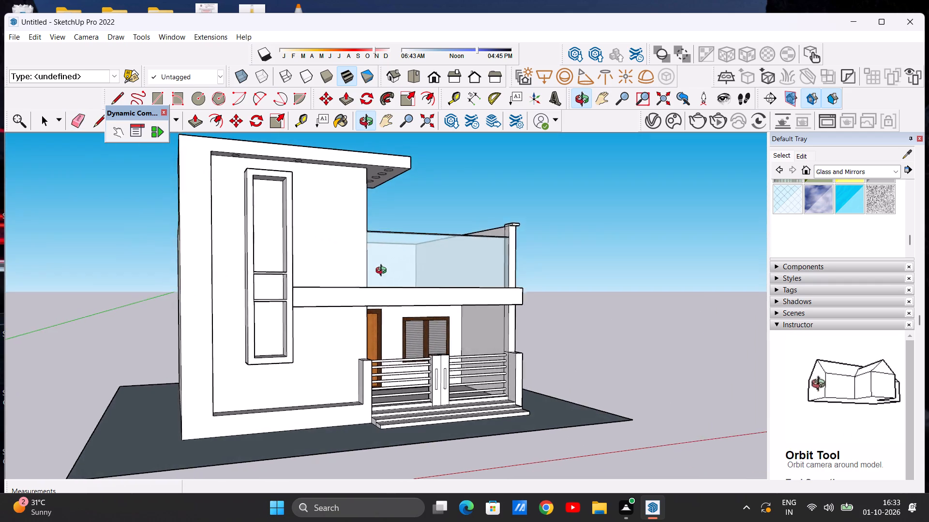
middle_drag(383, 272, 267, 277)
middle_drag(268, 364, 258, 319)
middle_click(257, 304)
scroll(262, 364, up, 4)
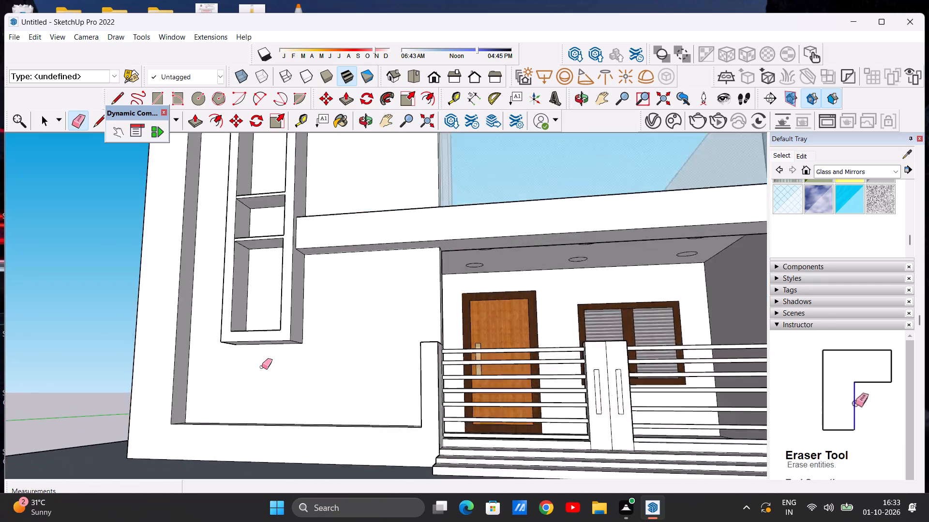
scroll(262, 367, up, 5)
key(space)
scroll(260, 350, down, 12)
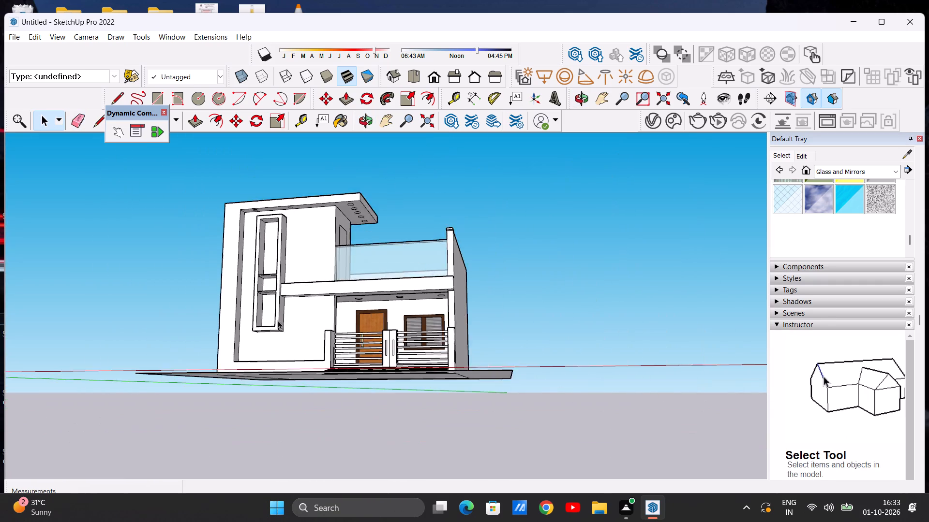
scroll(278, 320, down, 5)
middle_drag(270, 288, 297, 318)
scroll(331, 291, up, 2)
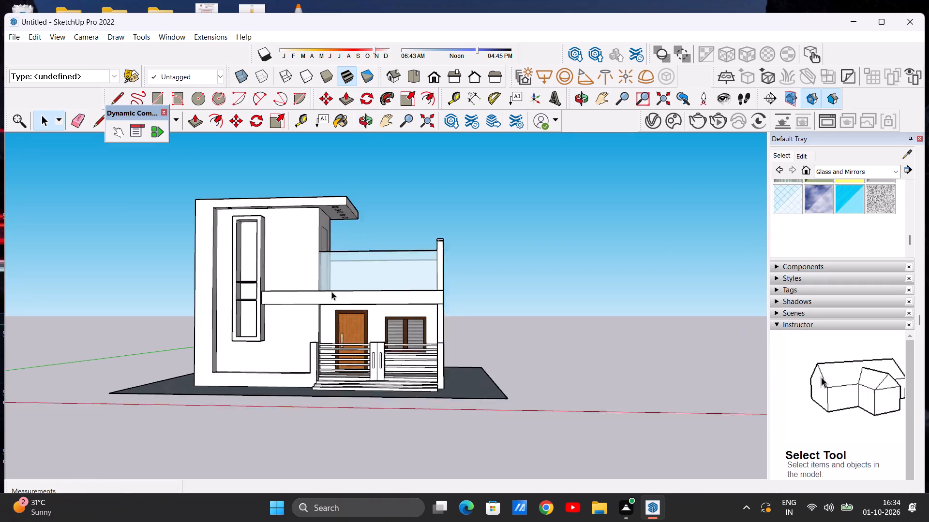
scroll(331, 291, up, 4)
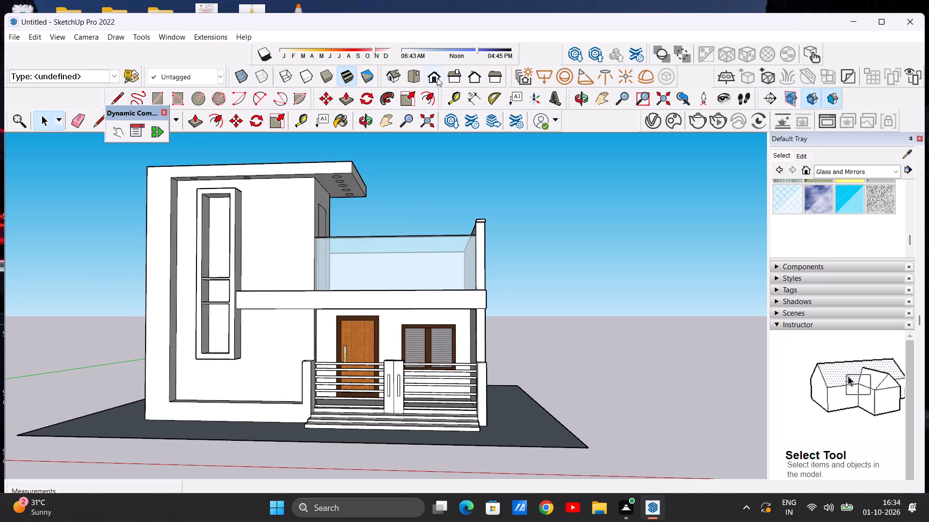
Switch to the standard front view and examine the porch railing, gate panels and entry steps up close.
click(436, 77)
scroll(404, 355, down, 6)
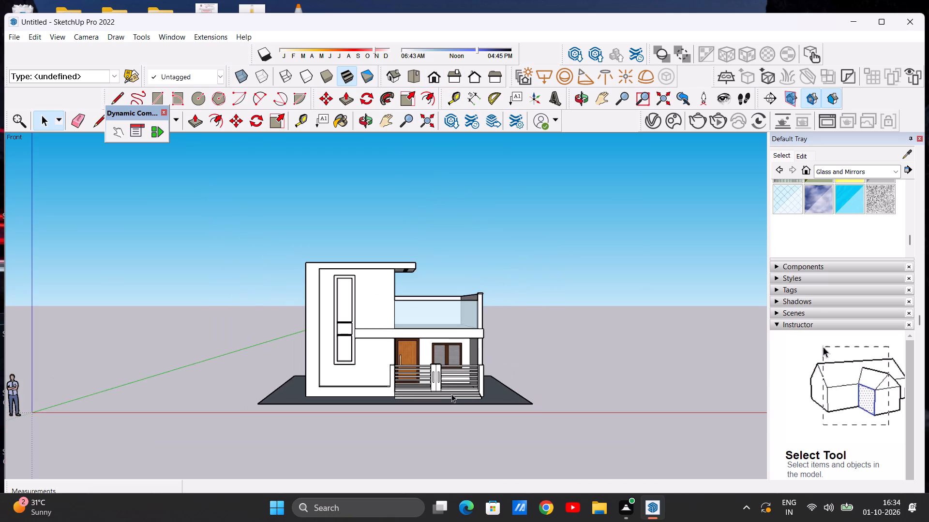
scroll(451, 394, up, 8)
scroll(409, 394, up, 5)
scroll(423, 356, up, 5)
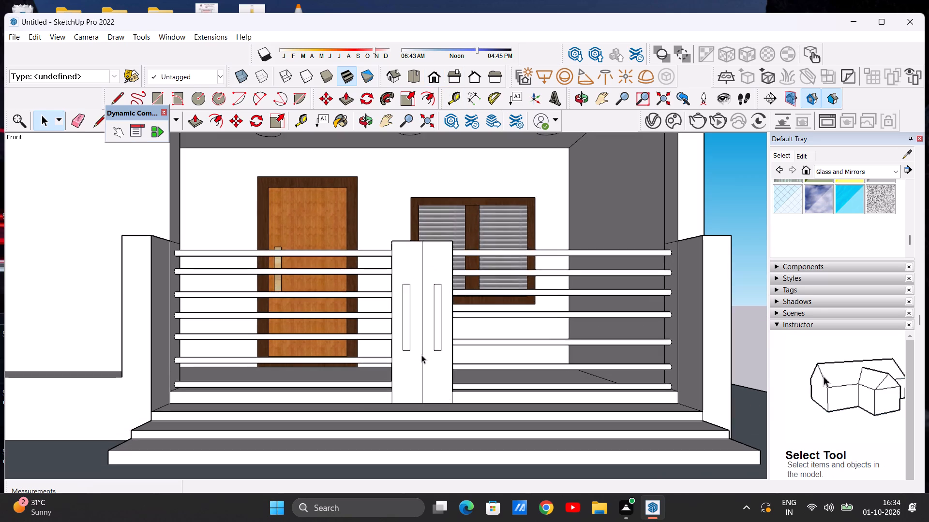
scroll(407, 357, up, 1)
middle_drag(394, 375, 271, 443)
middle_drag(450, 397, 506, 385)
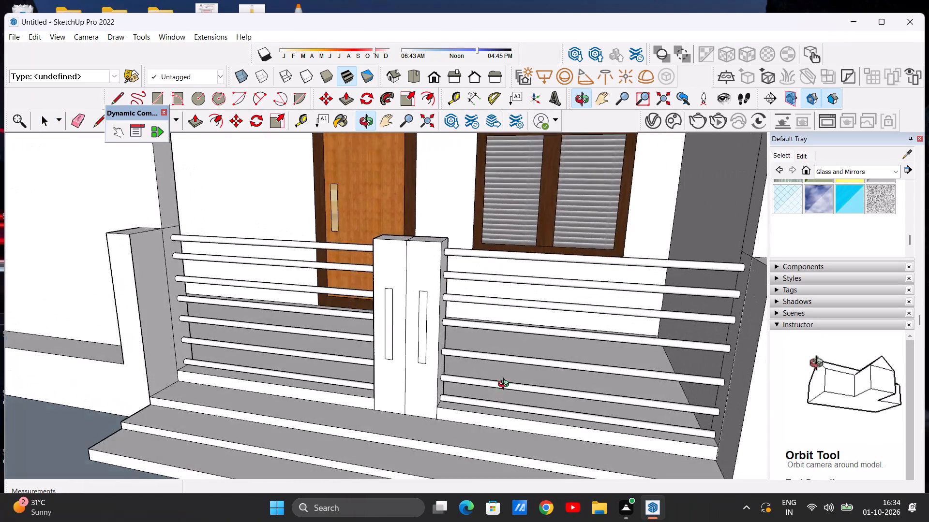
middle_drag(506, 385, 509, 382)
middle_drag(385, 448, 438, 377)
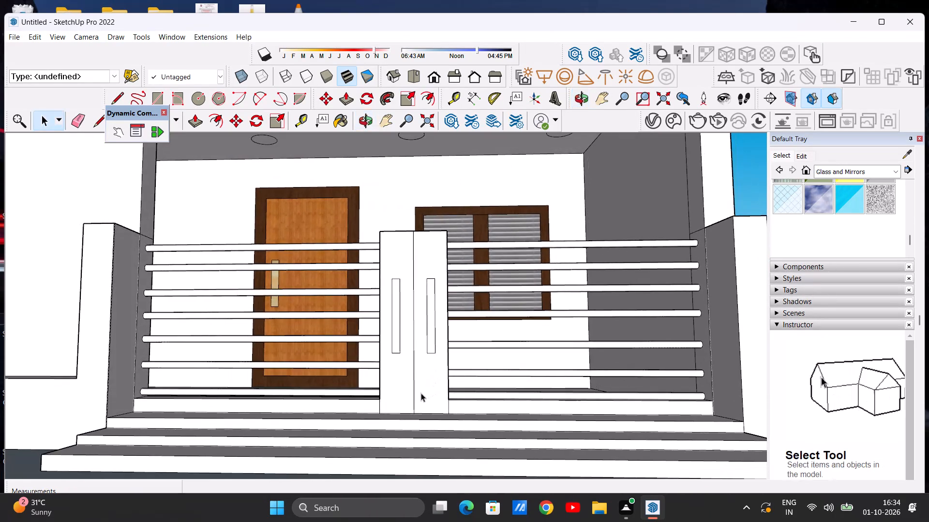
scroll(421, 393, down, 13)
scroll(395, 398, up, 4)
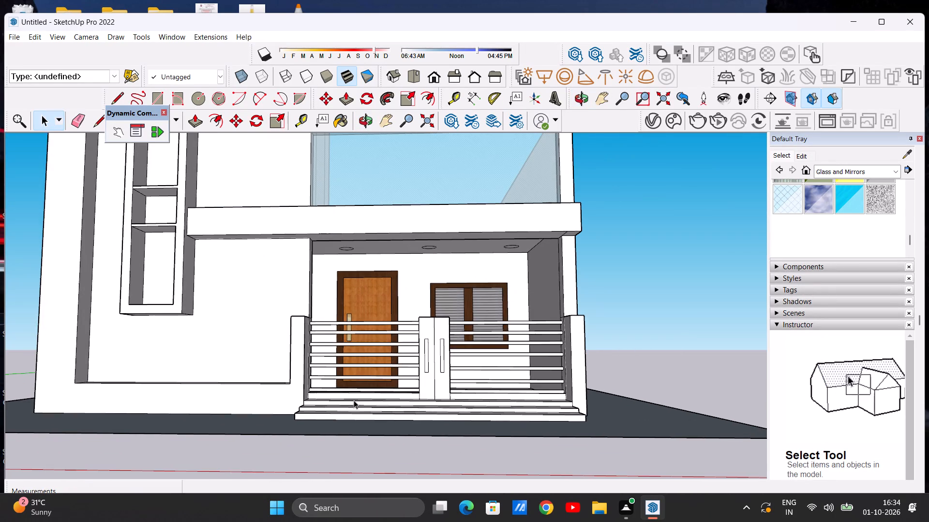
scroll(360, 399, down, 5)
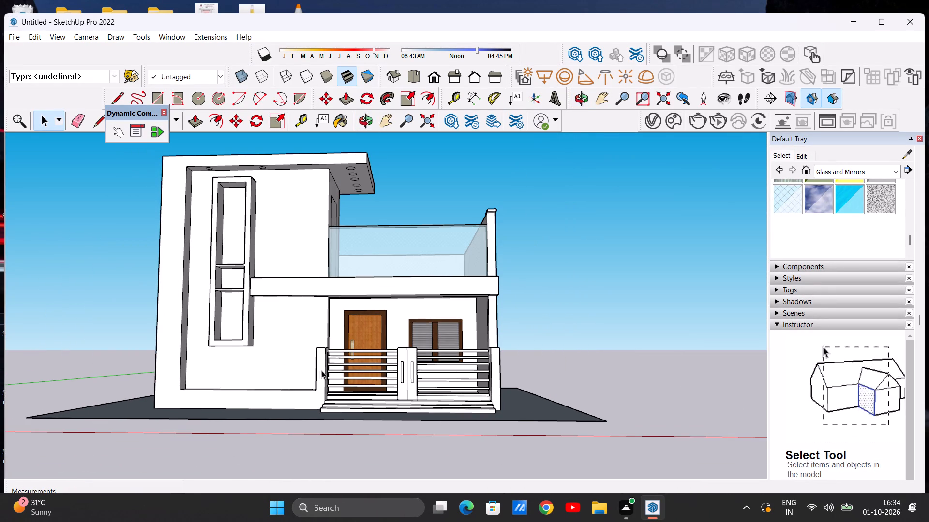
Examine the porch side post, terrace glass and whole elevation, ending close on the gate panels and their handles.
scroll(342, 374, up, 11)
middle_drag(304, 381, 234, 401)
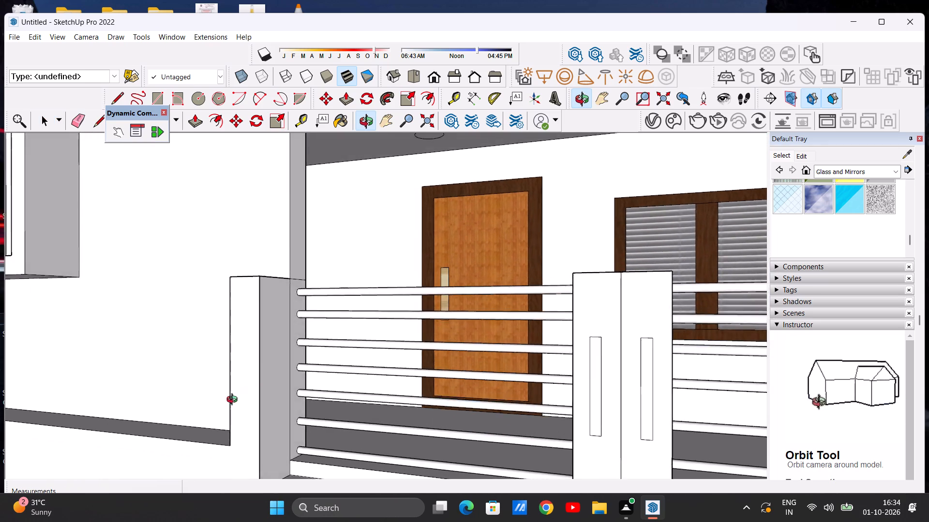
middle_drag(234, 401, 342, 405)
scroll(299, 389, down, 18)
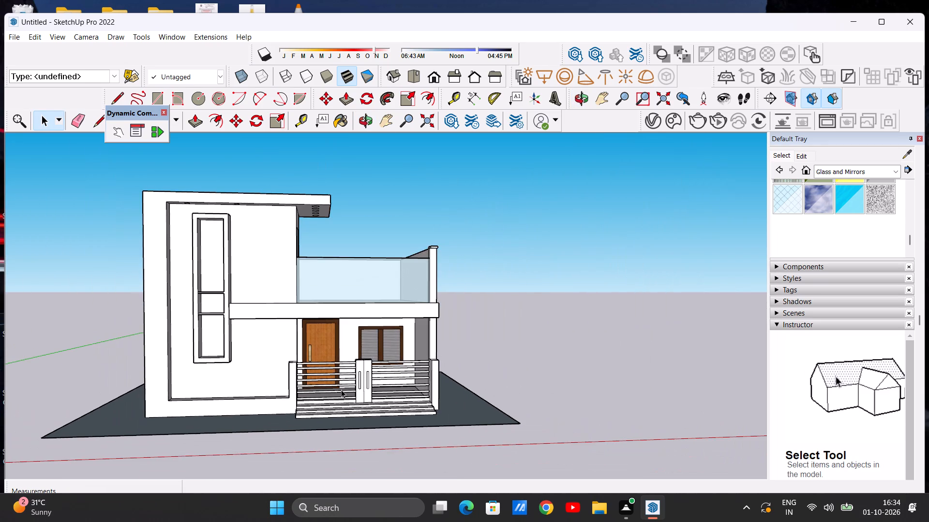
middle_drag(339, 388, 322, 398)
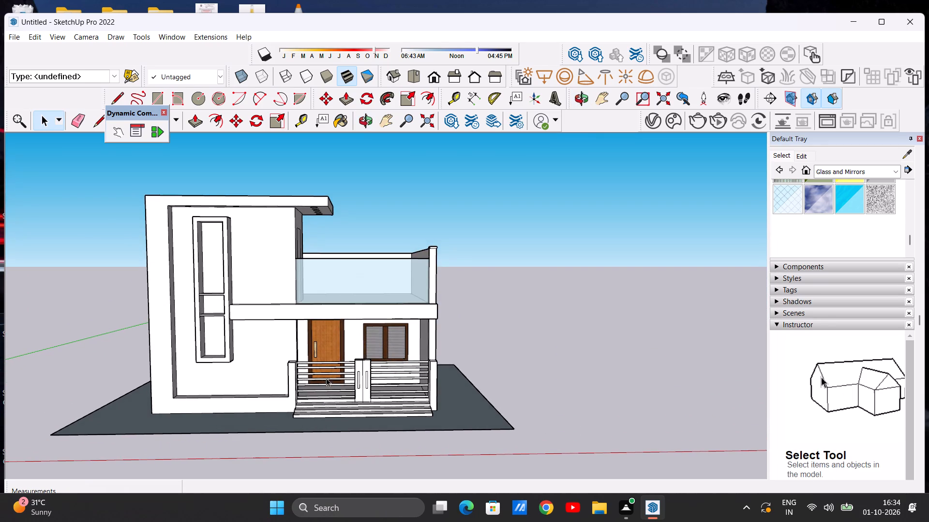
scroll(304, 368, down, 4)
scroll(273, 311, up, 8)
middle_drag(354, 285, 173, 285)
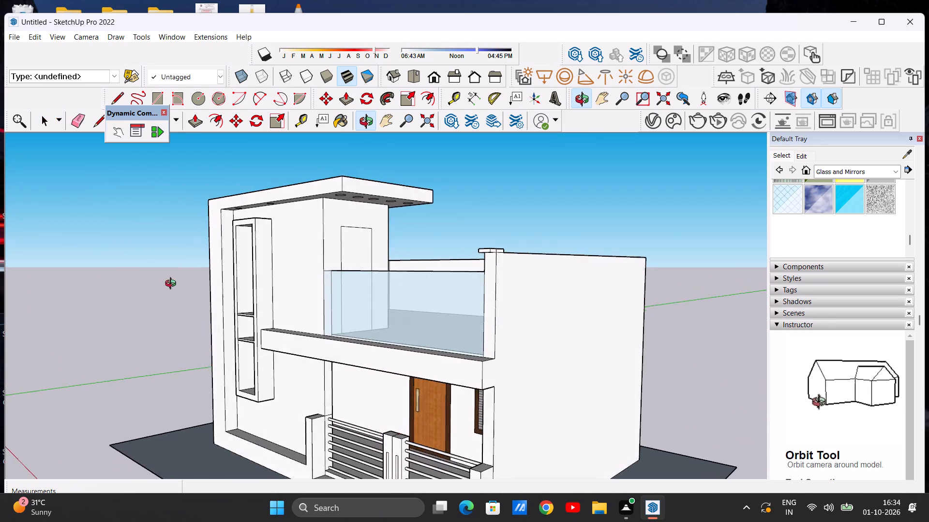
middle_drag(173, 285, 389, 279)
middle_drag(300, 297, 287, 296)
scroll(286, 303, down, 3)
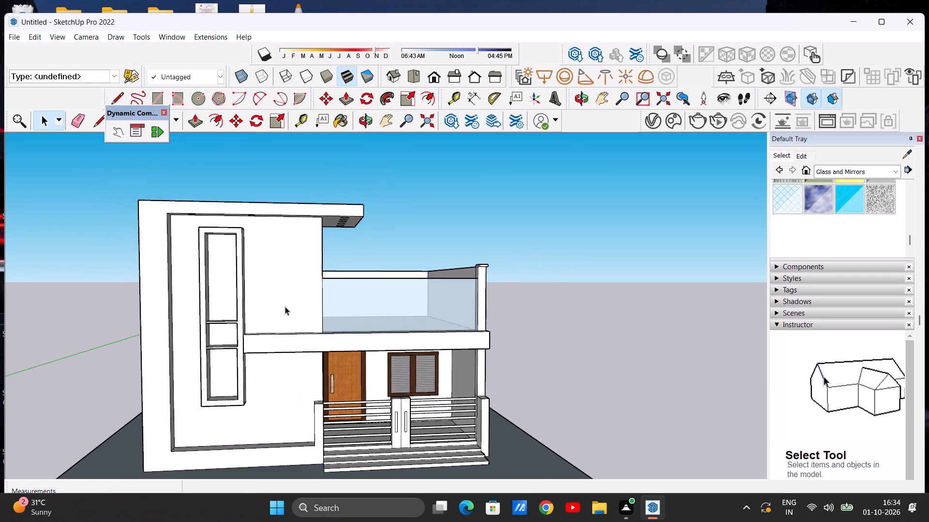
scroll(285, 306, down, 9)
scroll(311, 388, up, 8)
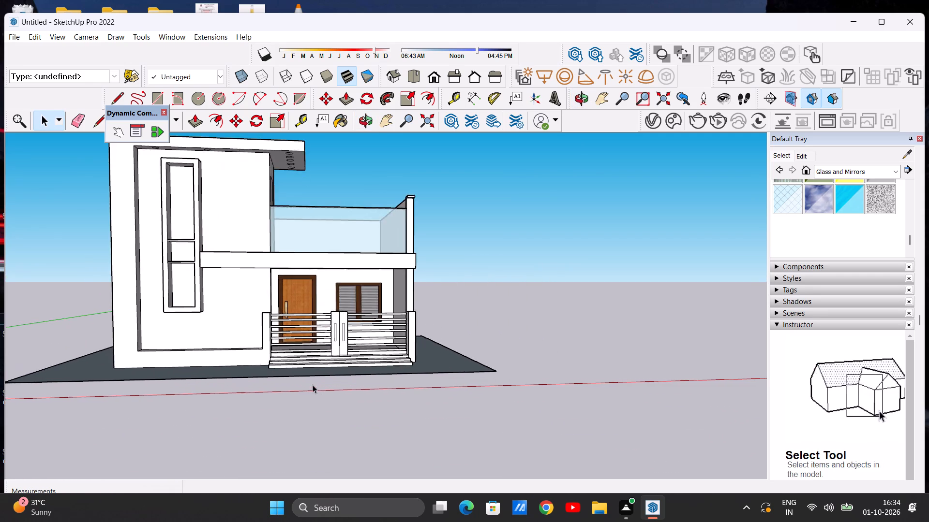
scroll(316, 362, up, 7)
scroll(332, 313, up, 8)
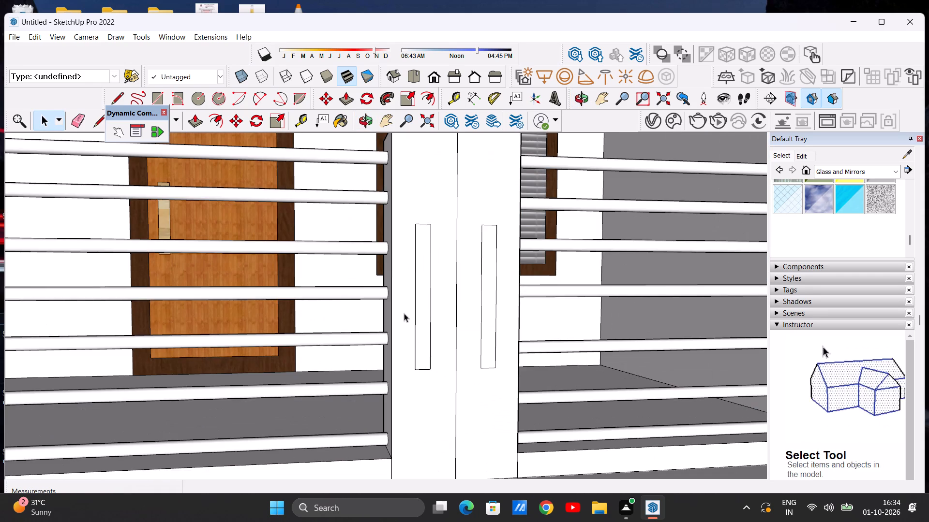
Push/Pull both handle faces on the two gate panels outward by about 2 13/16" each, matching their depths.
scroll(403, 313, down, 9)
scroll(402, 312, up, 1)
middle_drag(401, 313, 448, 357)
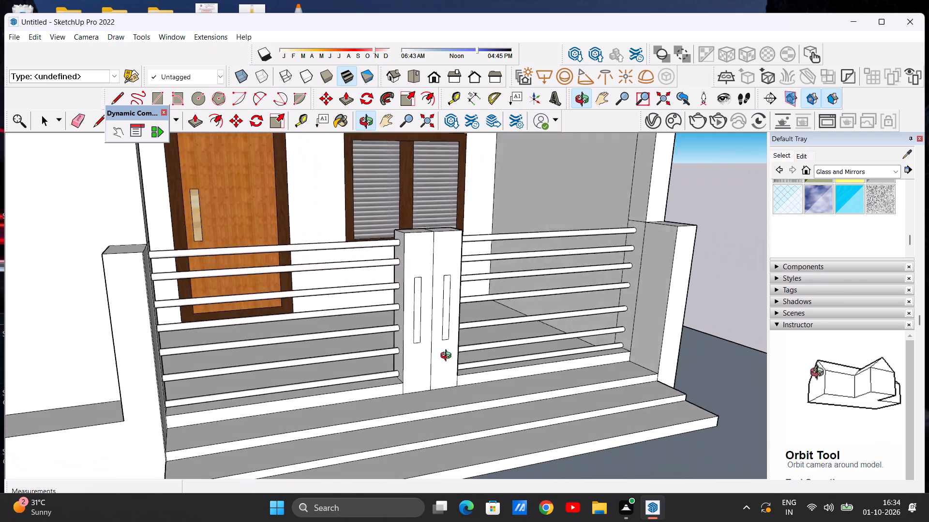
middle_drag(448, 357, 450, 350)
scroll(431, 320, up, 7)
key(p)
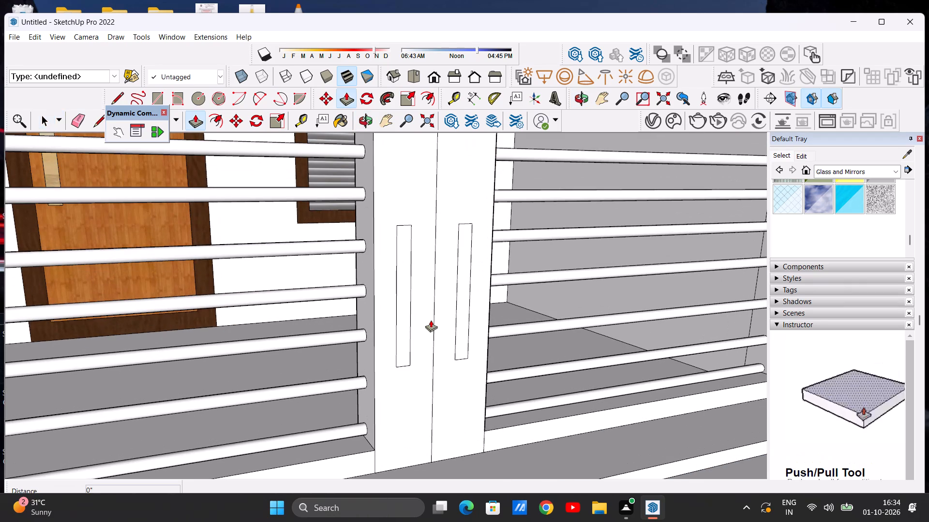
click(406, 321)
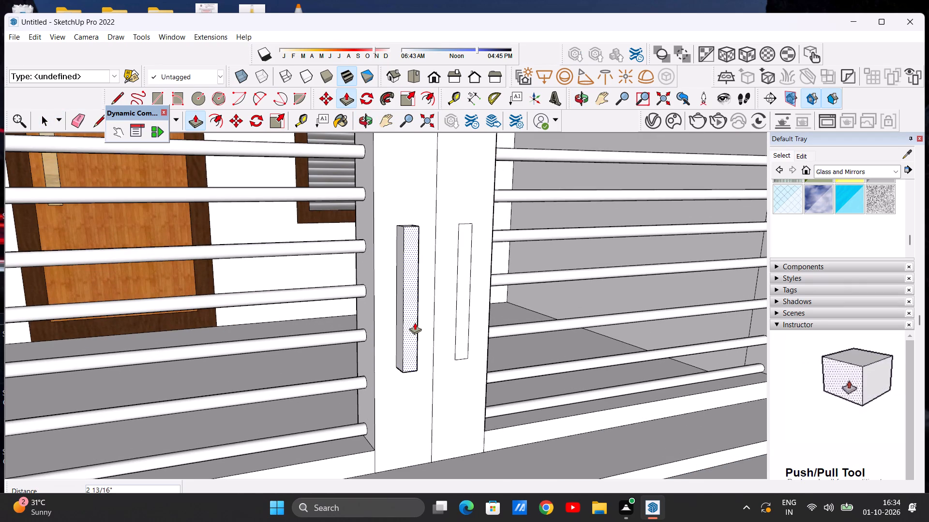
click(415, 322)
click(464, 308)
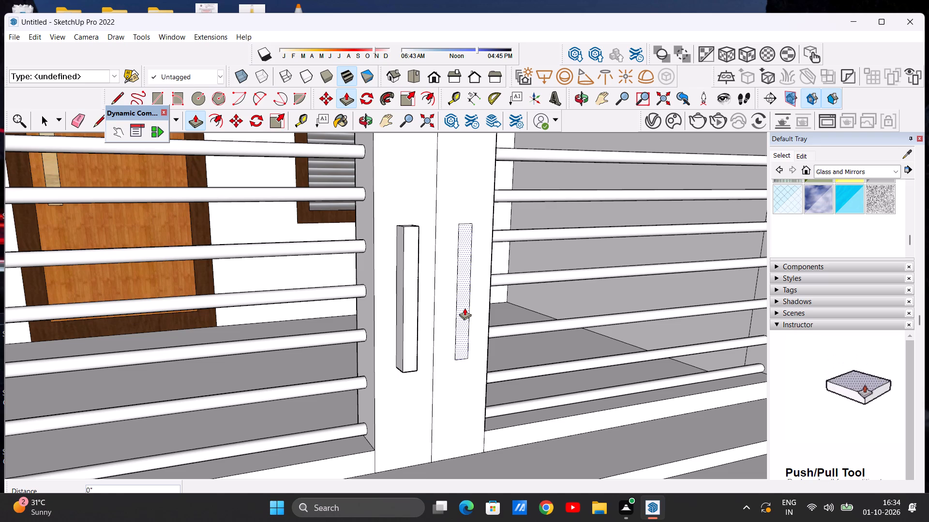
click(420, 326)
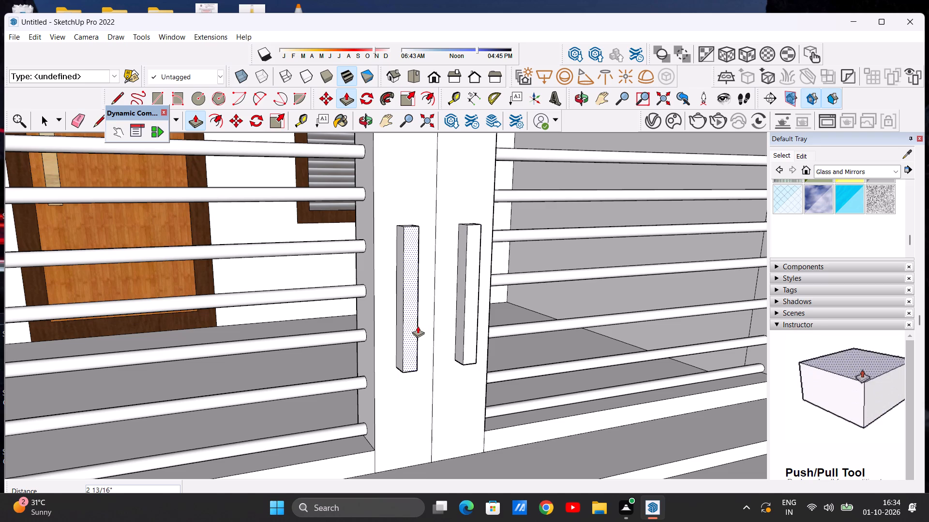
key(space)
Examine the raised gate handles, porch railing, steps and terrace from in front, above and the side.
scroll(406, 295, down, 10)
scroll(397, 270, up, 1)
scroll(396, 270, down, 4)
middle_drag(371, 278, 422, 280)
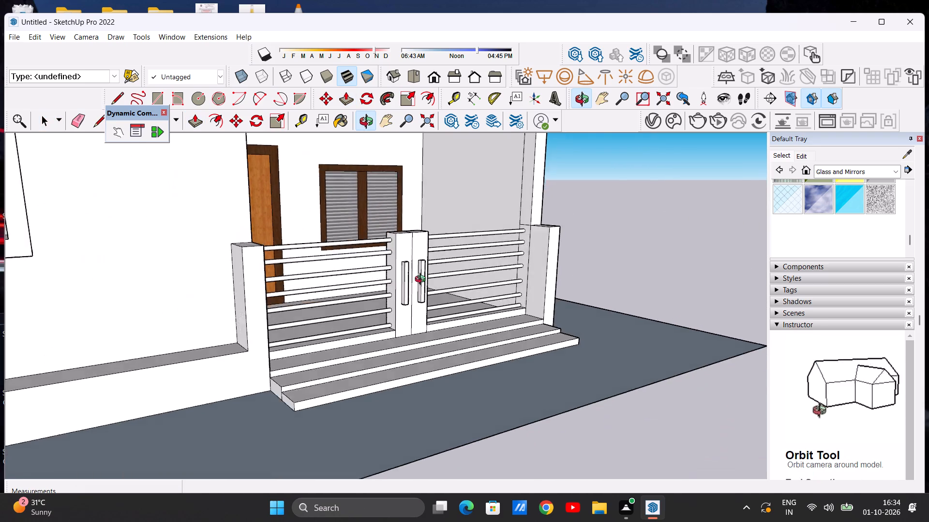
middle_drag(422, 280, 277, 276)
scroll(408, 275, down, 4)
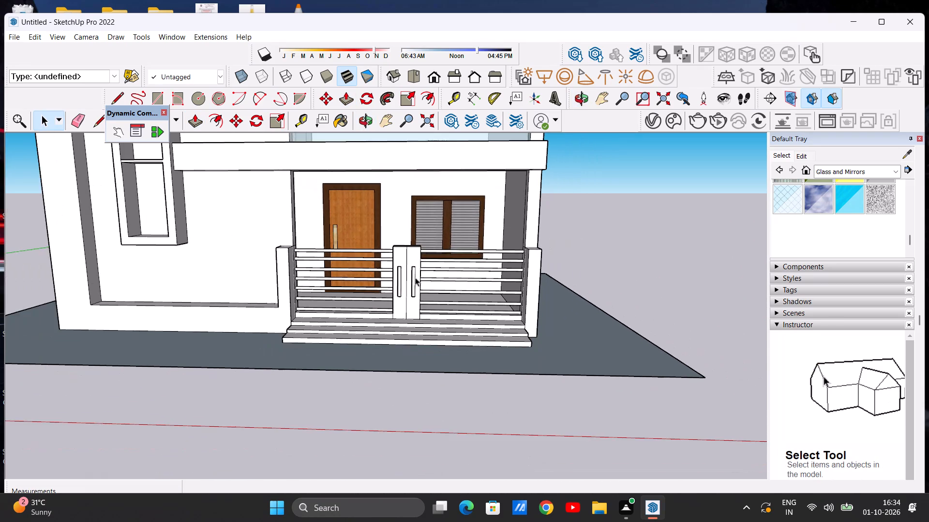
scroll(384, 265, up, 5)
middle_drag(423, 290, 429, 292)
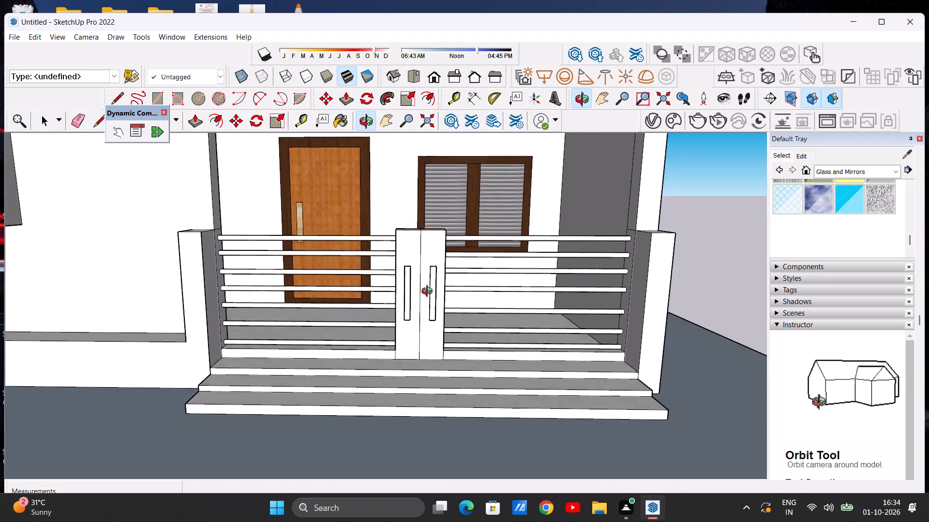
middle_drag(429, 292, 427, 297)
scroll(418, 292, down, 12)
middle_drag(422, 282, 427, 377)
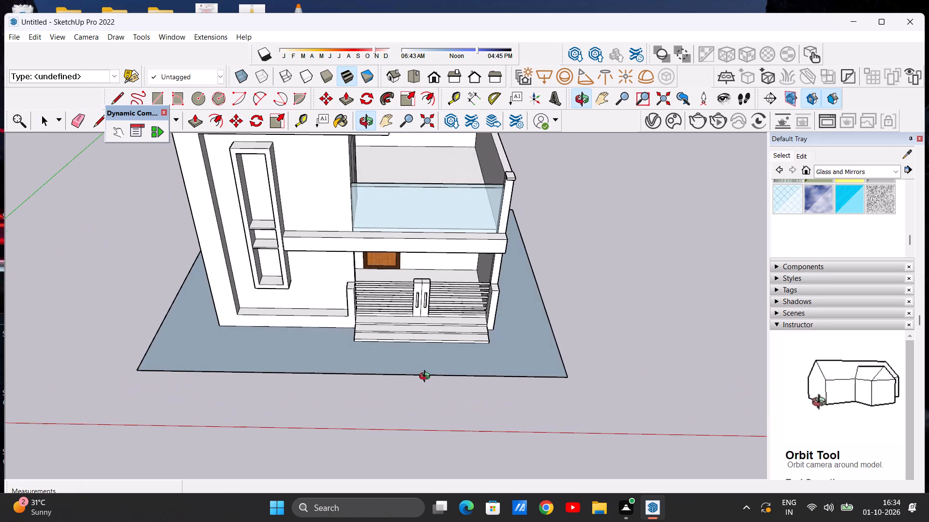
middle_drag(427, 377, 431, 256)
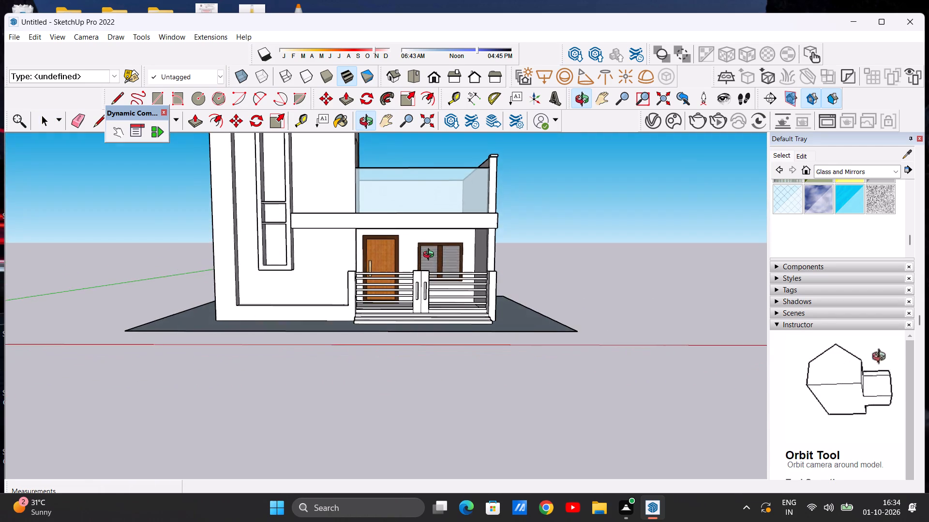
middle_drag(431, 256, 428, 261)
scroll(416, 322, up, 15)
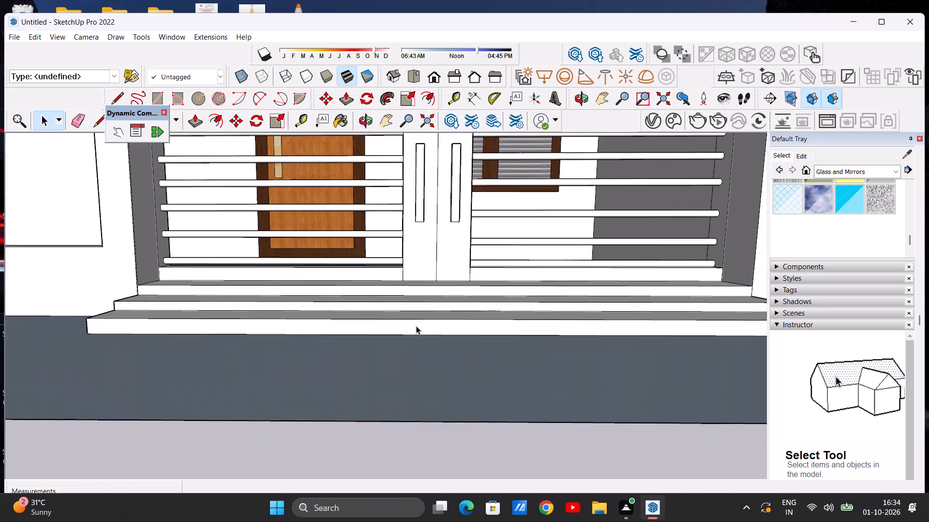
scroll(416, 326, up, 3)
middle_drag(414, 350, 425, 398)
scroll(431, 403, down, 15)
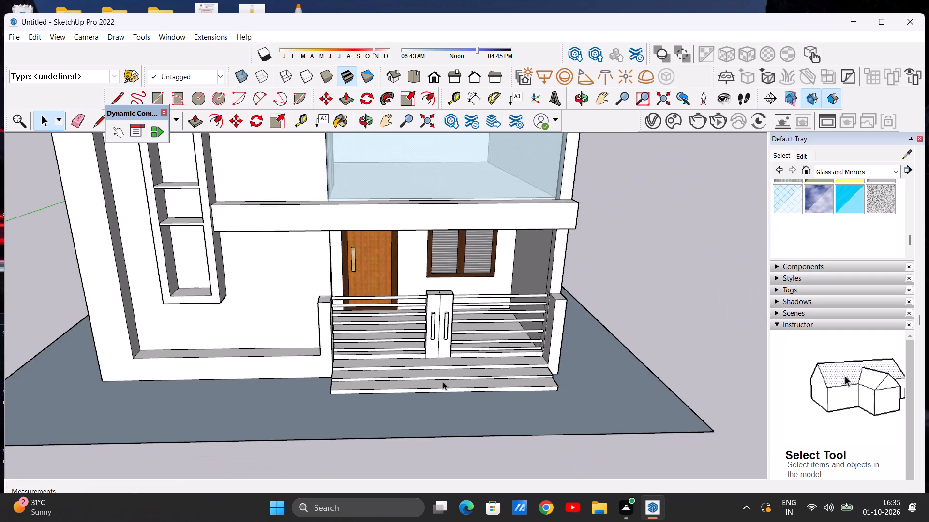
scroll(443, 381, down, 3)
middle_drag(419, 380, 419, 368)
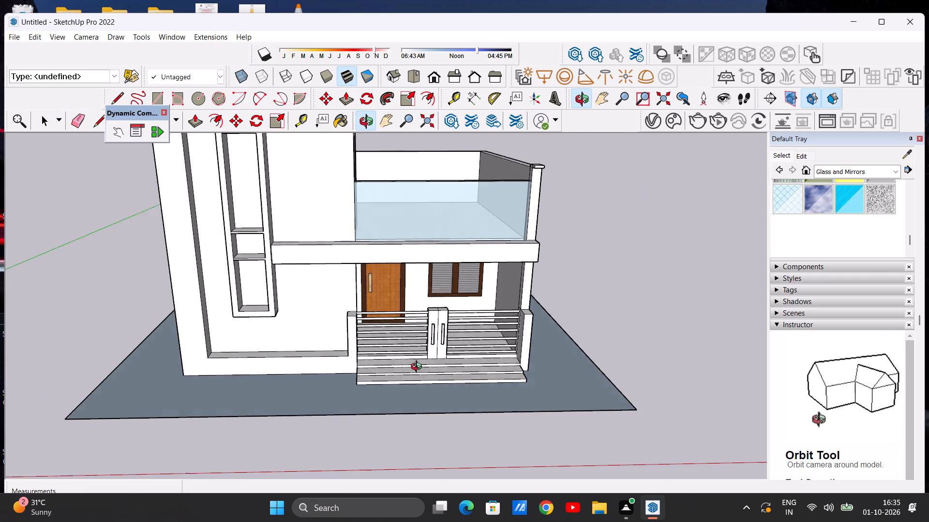
middle_drag(419, 368, 502, 345)
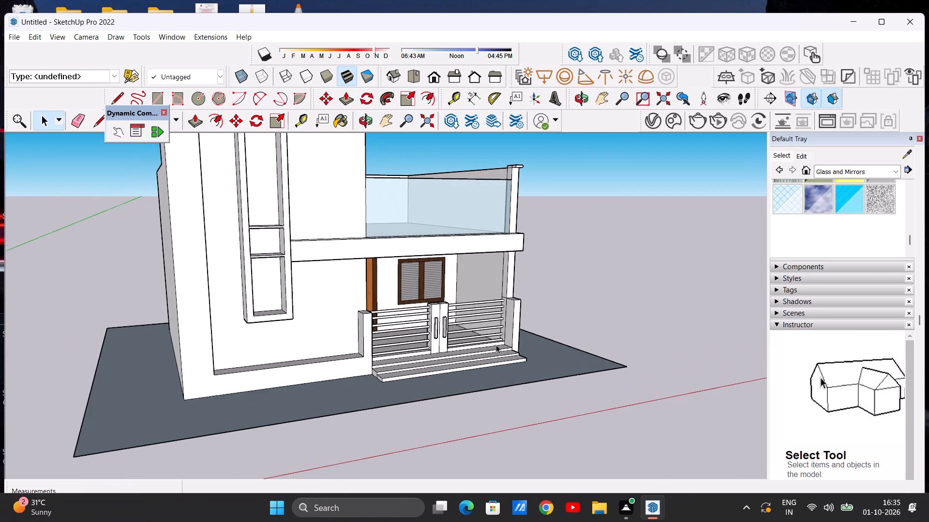
Examine the whole house from all around, including the rear and side walls, returning to the front porch and terrace.
scroll(357, 352, down, 9)
middle_drag(388, 342, 230, 313)
scroll(230, 313, up, 1)
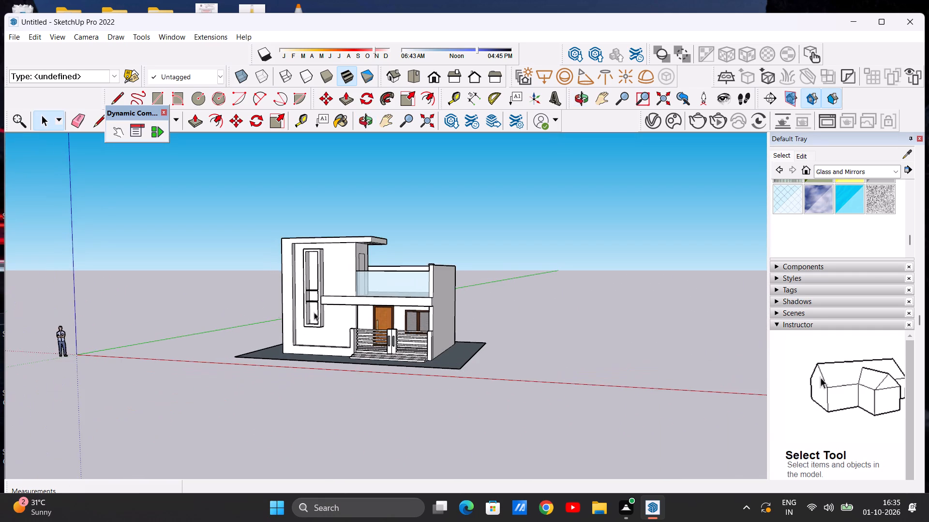
middle_drag(429, 314, 227, 317)
middle_drag(442, 318, 264, 318)
scroll(499, 315, down, 1)
middle_drag(512, 315, 495, 316)
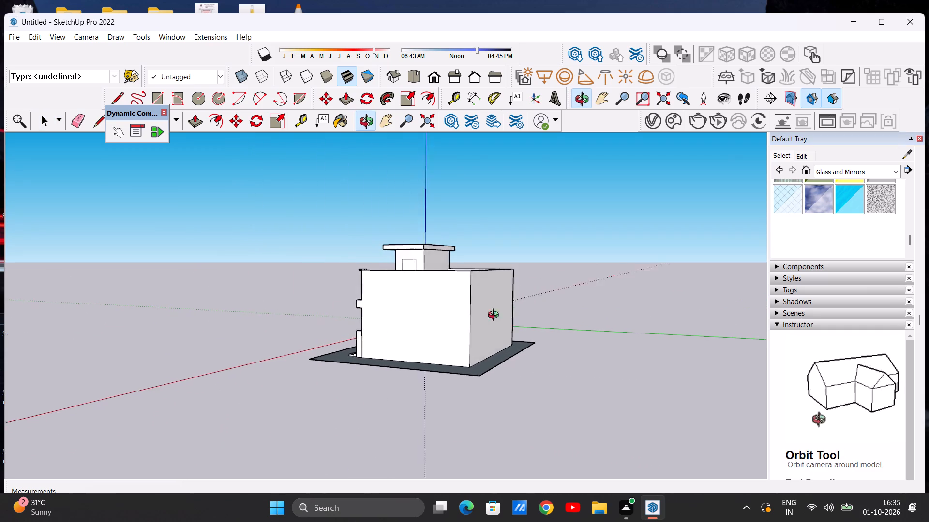
middle_drag(495, 316, 252, 318)
middle_drag(265, 319, 618, 315)
middle_drag(361, 323, 363, 323)
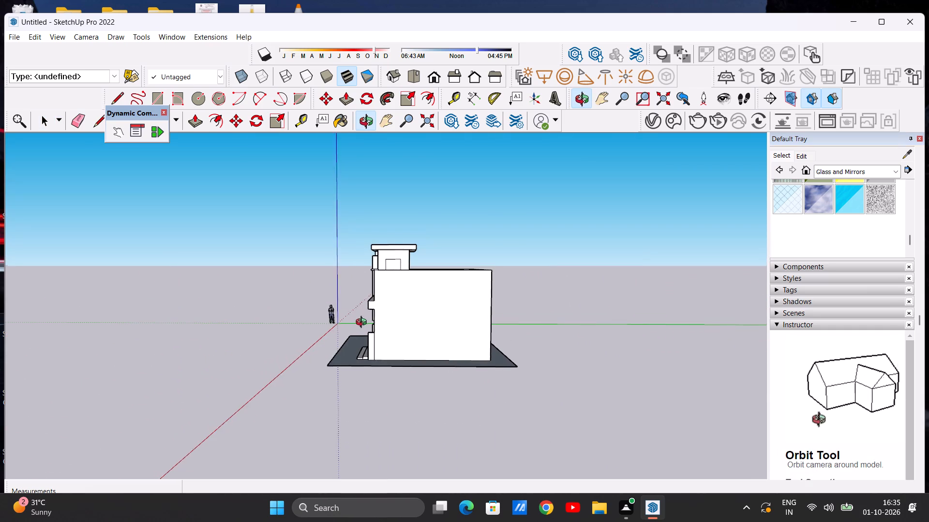
middle_drag(363, 323, 484, 325)
scroll(404, 344, up, 10)
scroll(435, 343, down, 7)
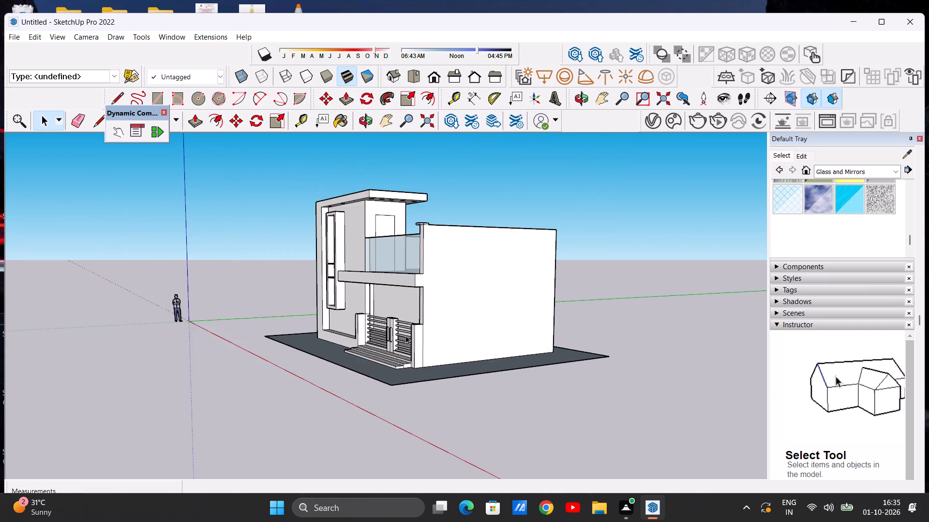
middle_drag(334, 346, 644, 336)
middle_drag(638, 337, 479, 357)
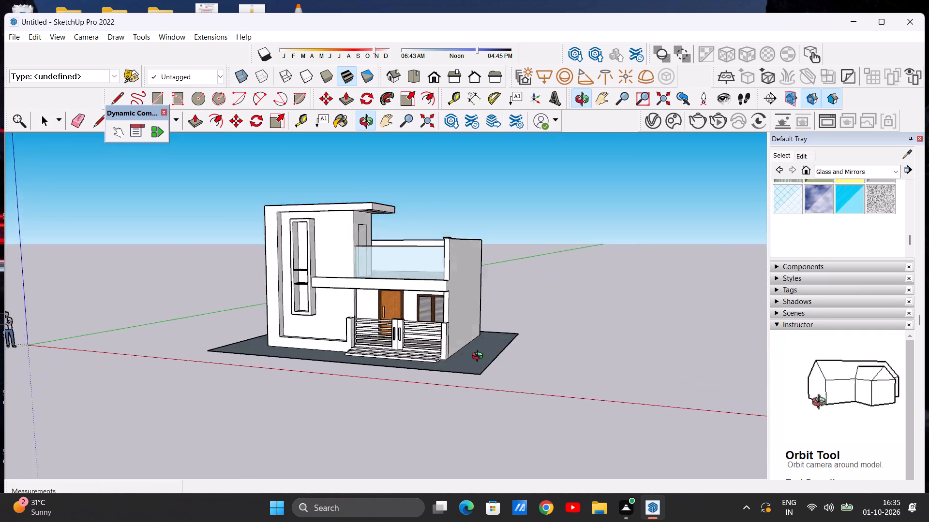
middle_drag(479, 357, 552, 362)
scroll(386, 294, up, 7)
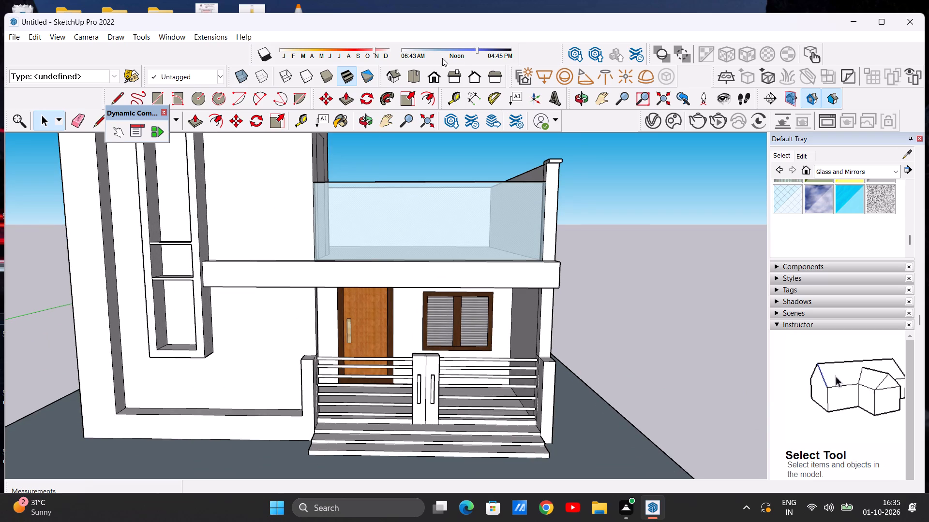
Switch to the standard front view and examine the full elevation and its underside from below.
click(432, 79)
scroll(374, 281, down, 7)
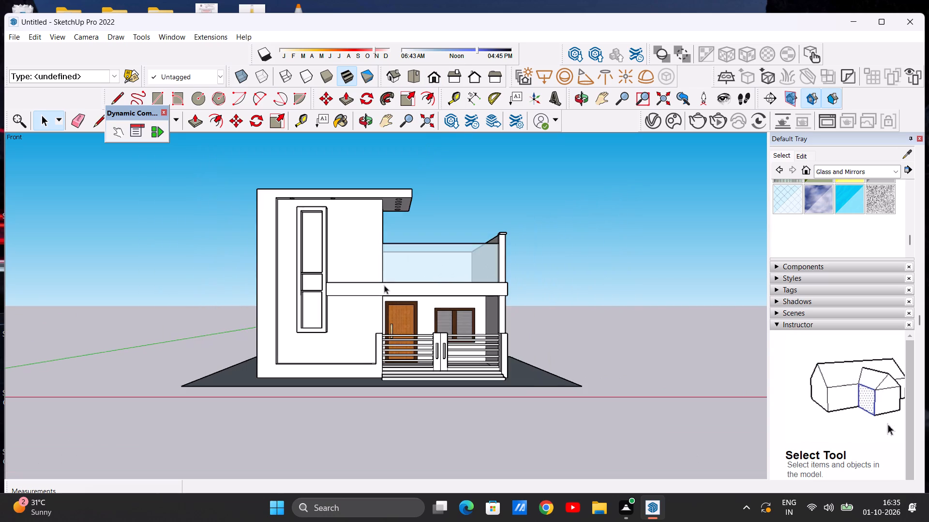
scroll(387, 214, up, 5)
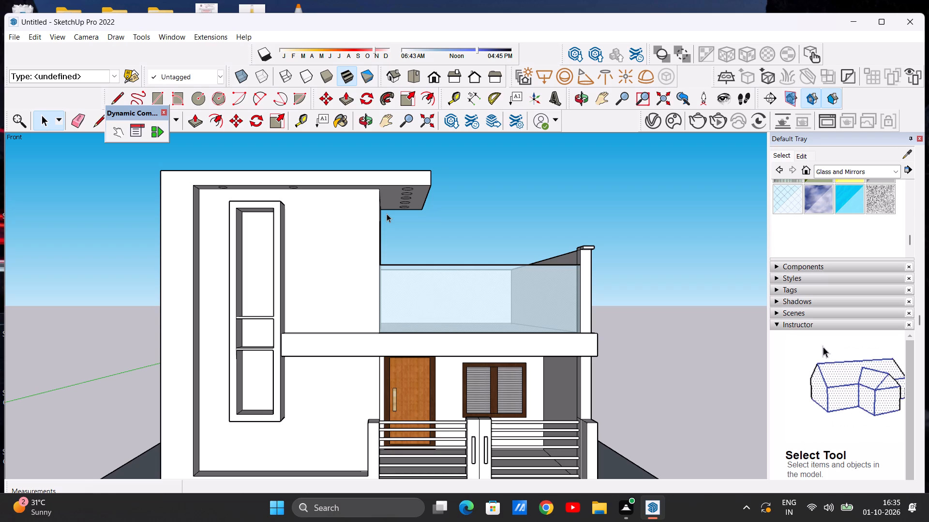
scroll(390, 282, down, 4)
middle_drag(397, 345, 402, 321)
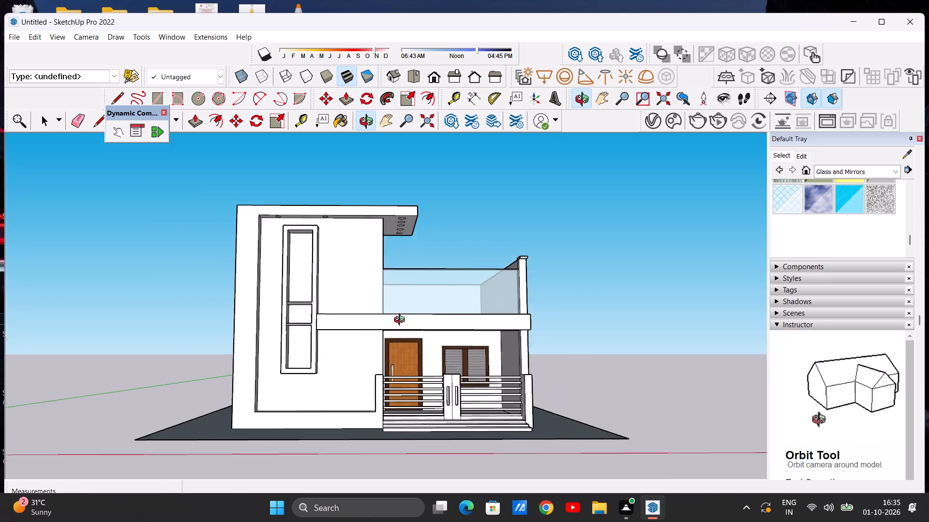
middle_drag(402, 321, 406, 243)
middle_drag(418, 336, 418, 292)
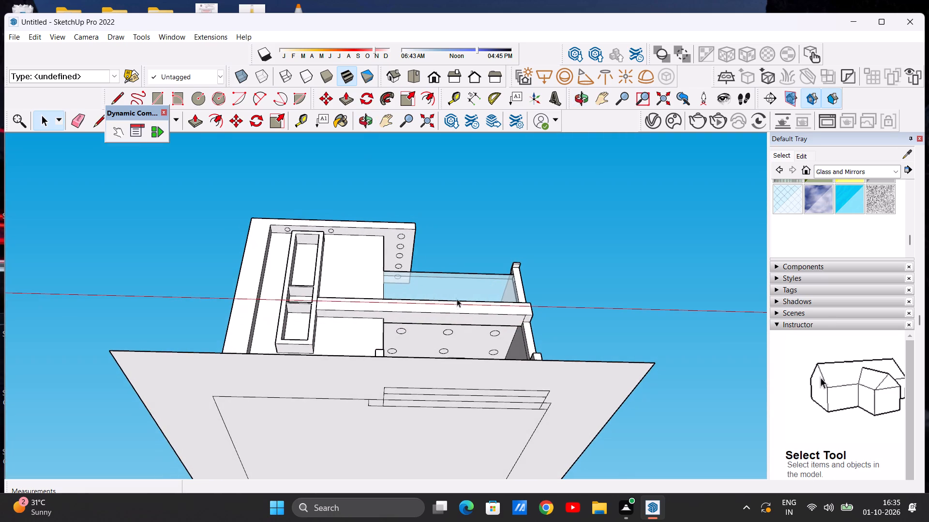
Erase the leftover edge across the terrace beam's underside, near its outer end beside the porch side wall.
scroll(467, 318, up, 9)
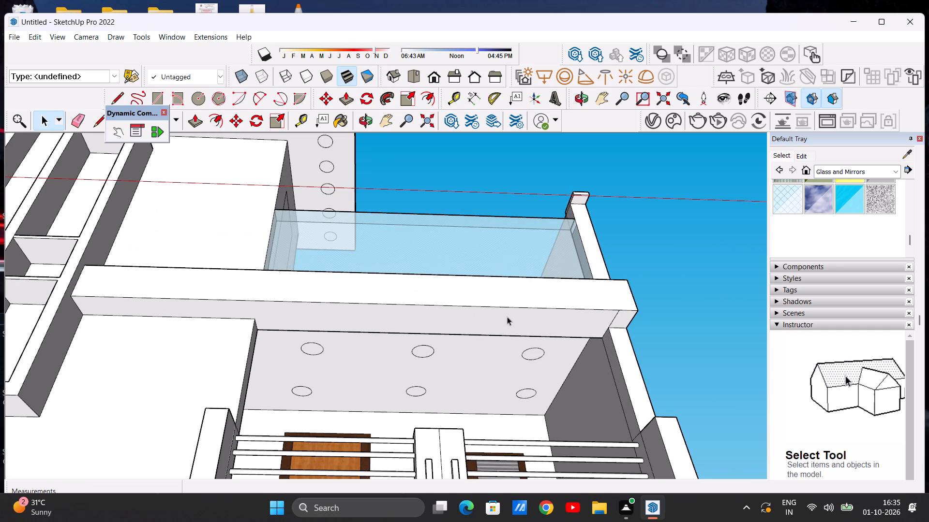
scroll(542, 317, down, 4)
middle_drag(577, 319, 494, 299)
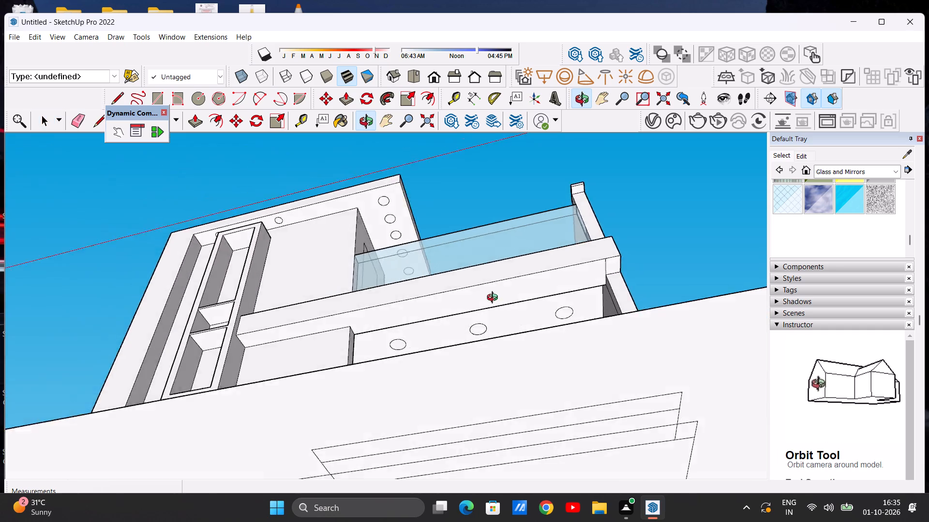
middle_drag(494, 299, 376, 340)
scroll(571, 203, up, 16)
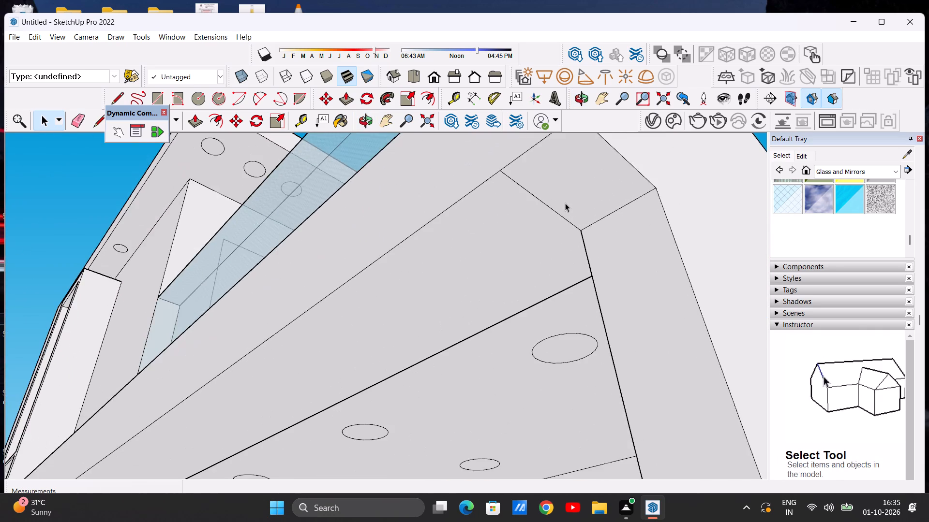
middle_drag(545, 222, 695, 217)
scroll(678, 282, up, 2)
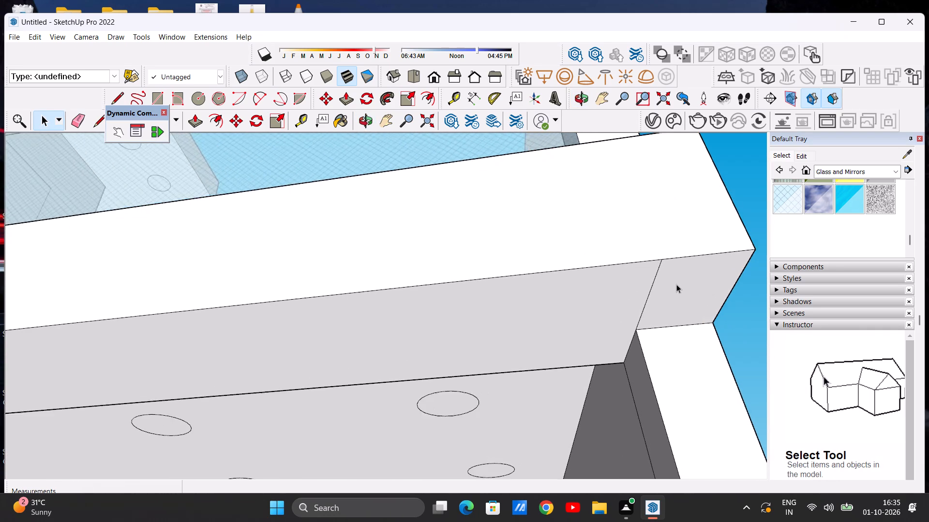
scroll(676, 284, up, 8)
scroll(671, 285, down, 7)
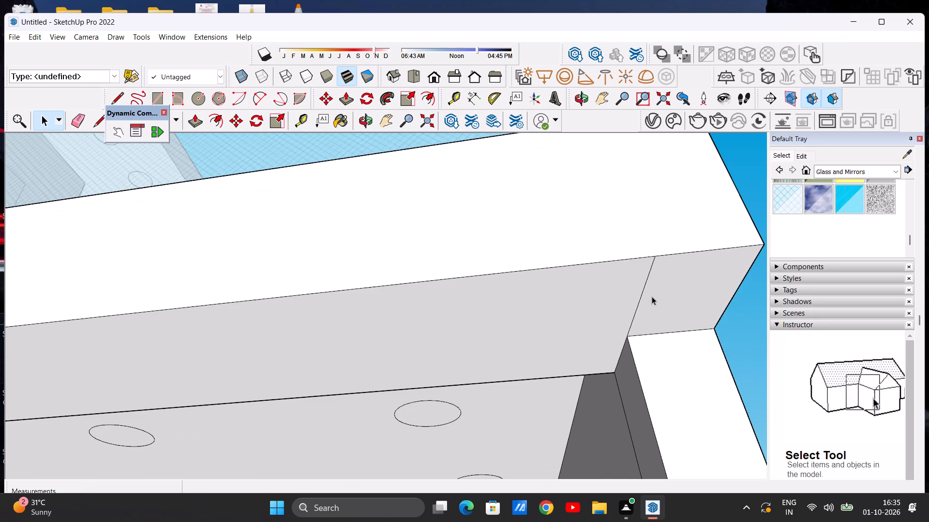
middle_drag(632, 310, 635, 290)
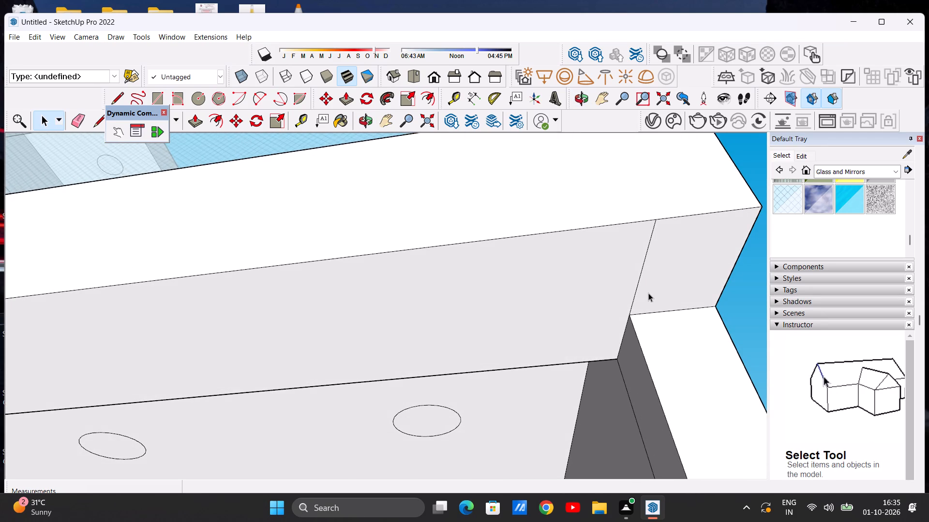
key(e)
drag(640, 275, 647, 272)
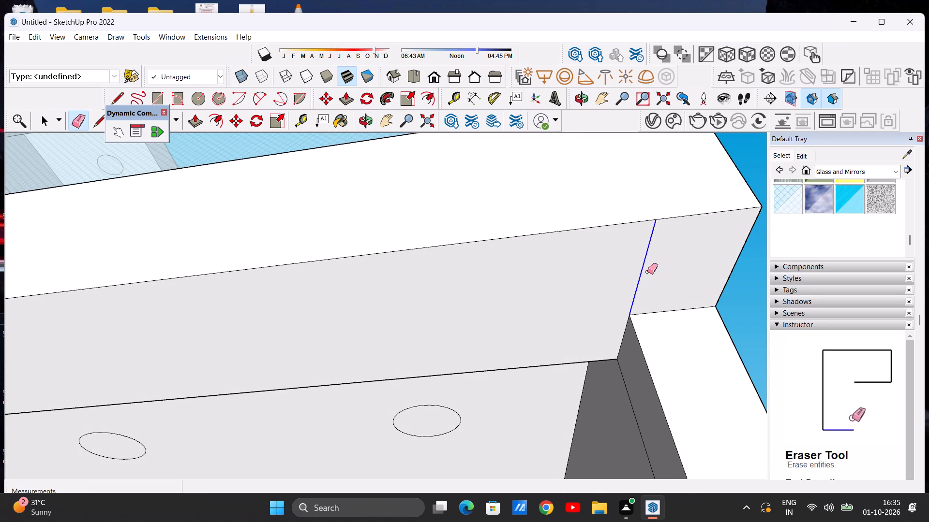
scroll(632, 326, down, 20)
scroll(632, 326, down, 4)
Examine the cleaned terrace beam, roof overhang and porch ceiling from below in front of the house.
middle_drag(594, 362, 591, 420)
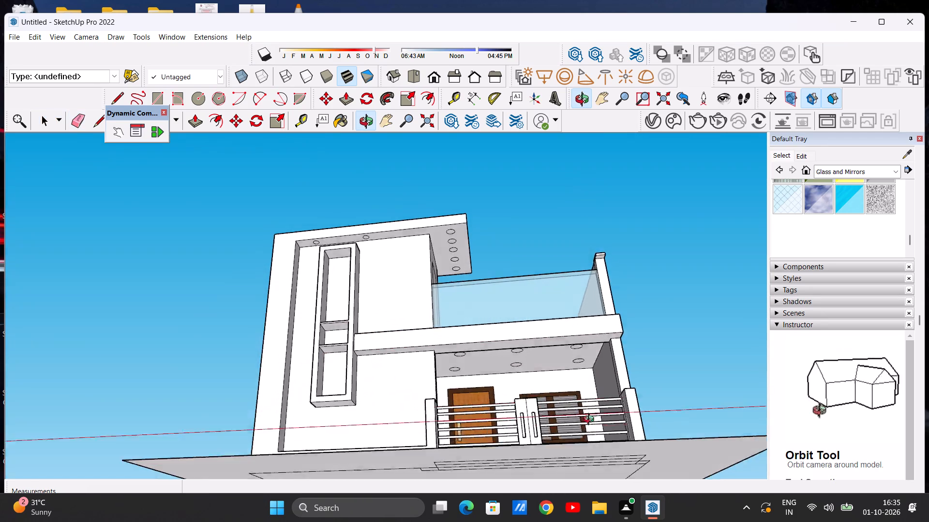
middle_drag(591, 420, 615, 337)
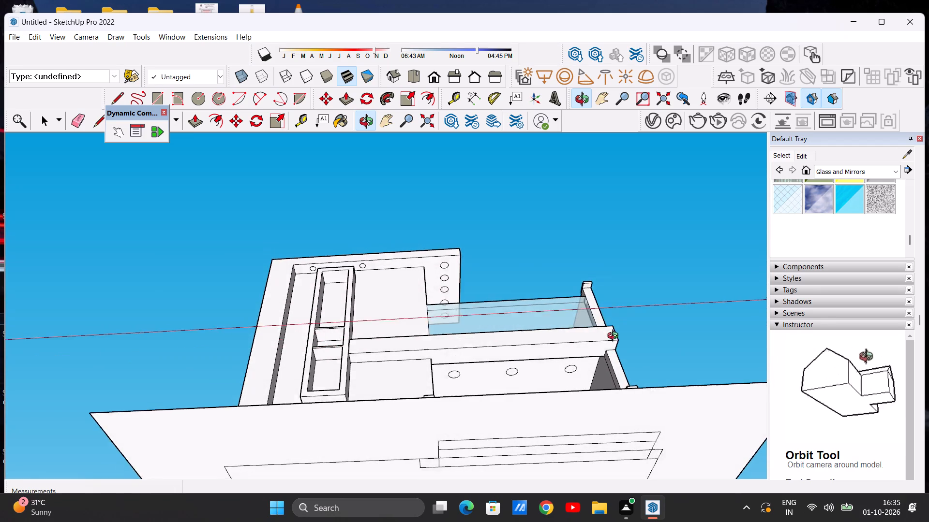
middle_drag(615, 337, 617, 333)
key(space)
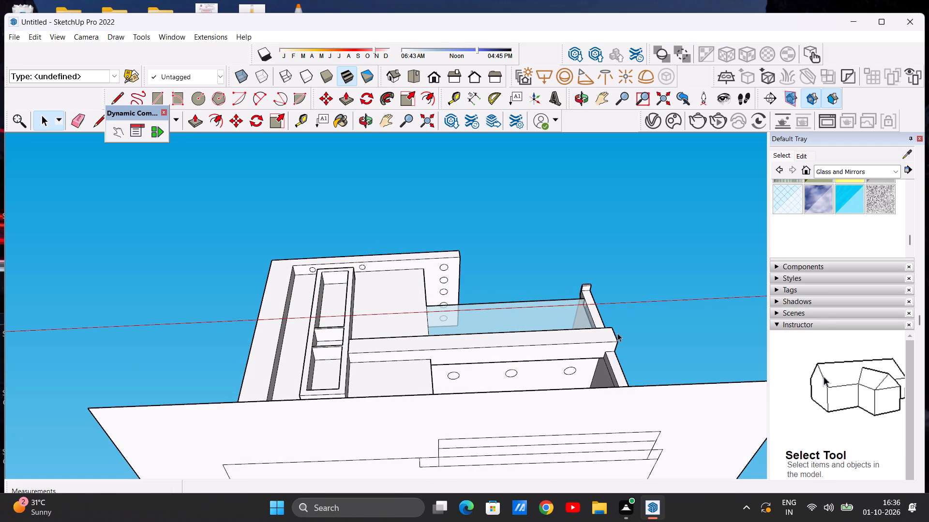
scroll(427, 363, up, 6)
scroll(435, 361, down, 8)
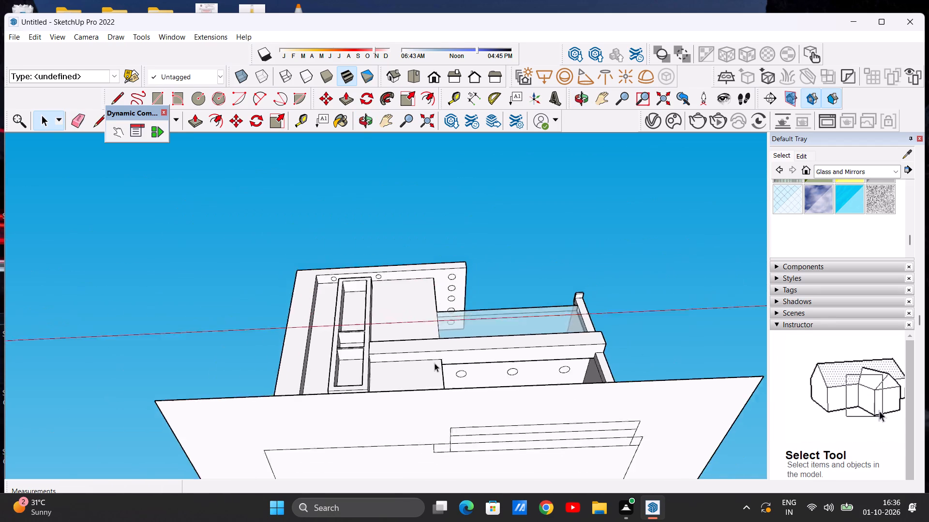
Examine the full front elevation of the house from ground level, including the feature wall, terrace and gated porch.
scroll(435, 363, down, 7)
middle_drag(434, 360, 426, 469)
middle_drag(454, 374, 450, 468)
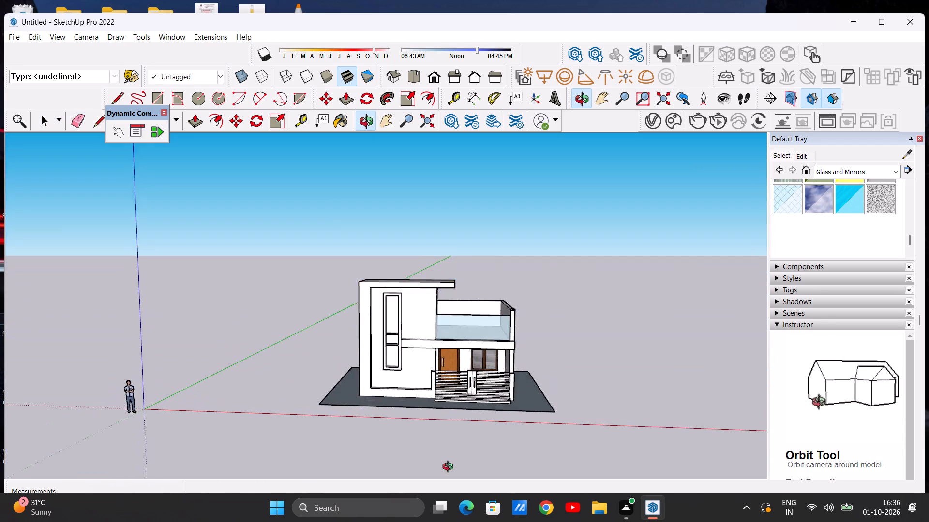
middle_drag(450, 468, 451, 487)
scroll(422, 379, up, 7)
middle_drag(438, 408, 438, 389)
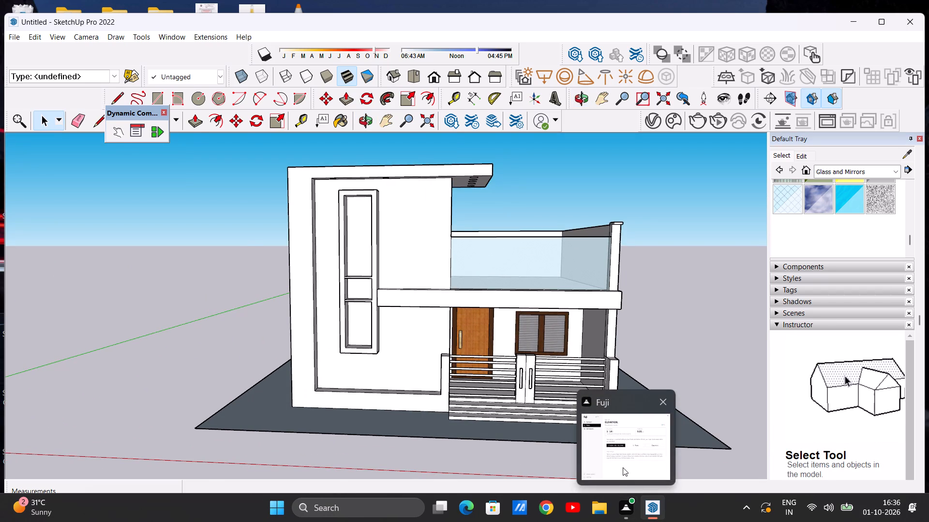
click(635, 449)
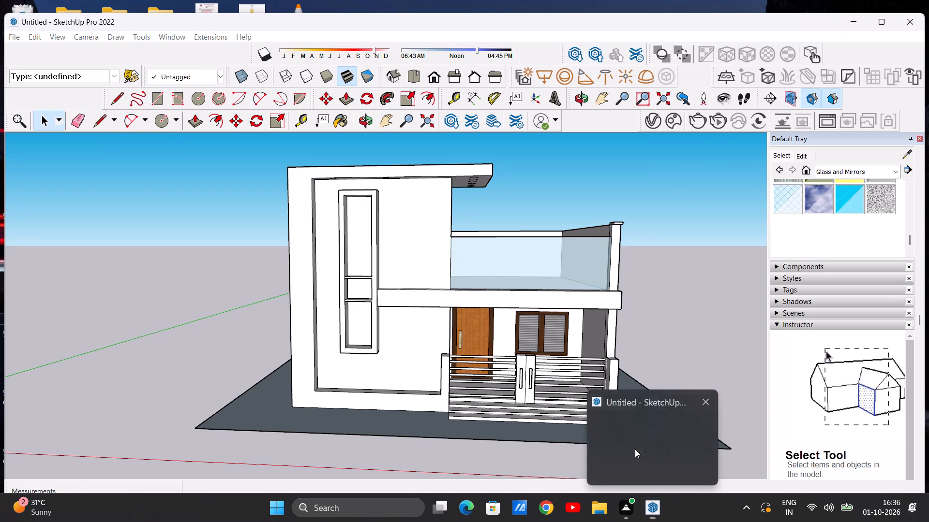
scroll(392, 240, up, 9)
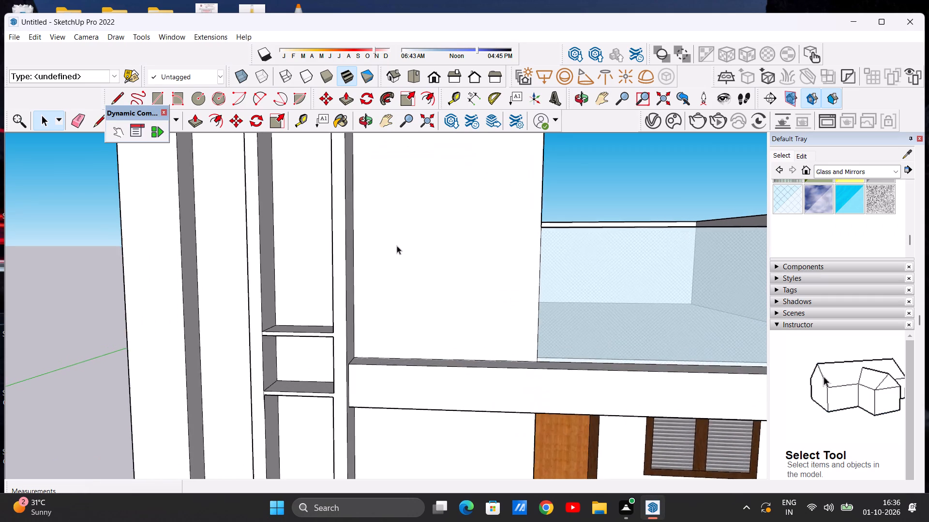
Examine the rooftop terrace and the door outline on the raised block's side wall, returning to the front elevation.
scroll(396, 247, down, 13)
middle_drag(518, 245, 283, 268)
middle_drag(535, 242, 396, 271)
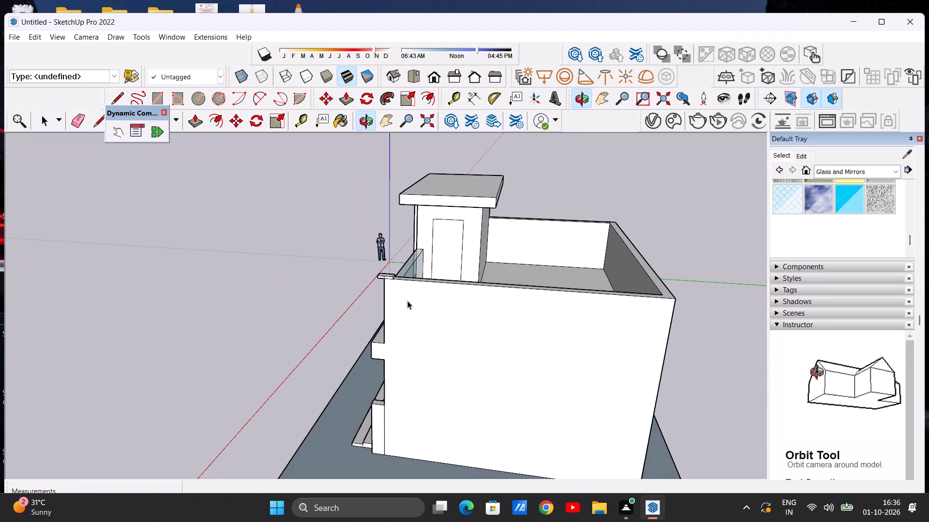
middle_drag(436, 286, 445, 351)
scroll(456, 232, up, 8)
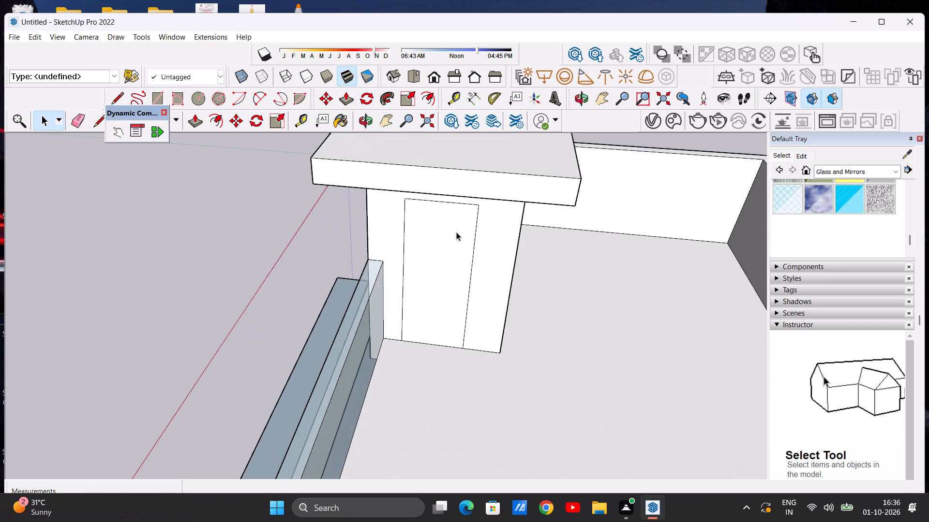
scroll(459, 282, up, 7)
scroll(491, 271, down, 7)
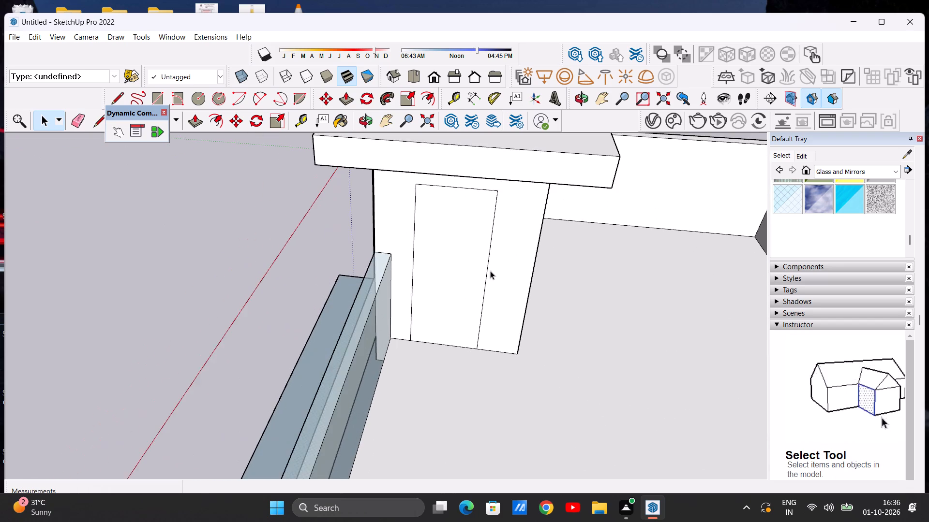
scroll(490, 271, down, 9)
middle_drag(415, 278, 560, 258)
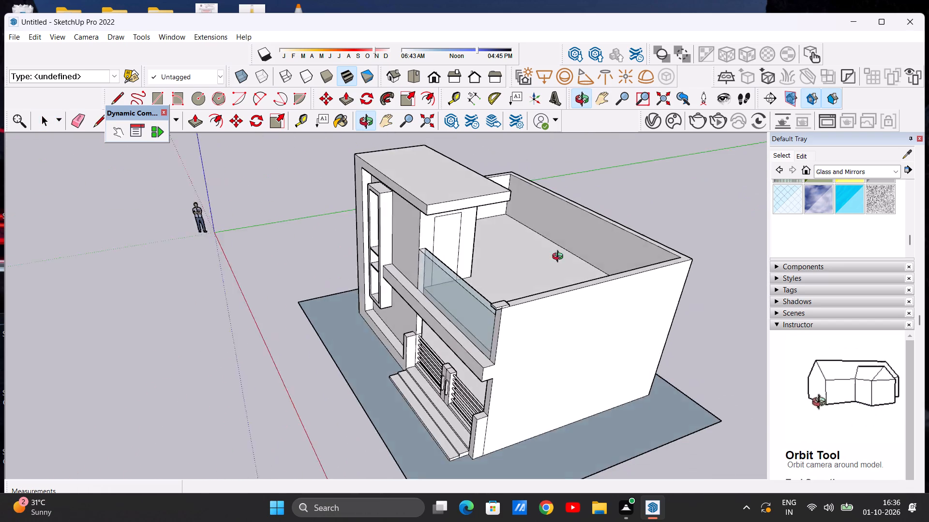
middle_drag(560, 258, 639, 244)
middle_drag(345, 268, 544, 231)
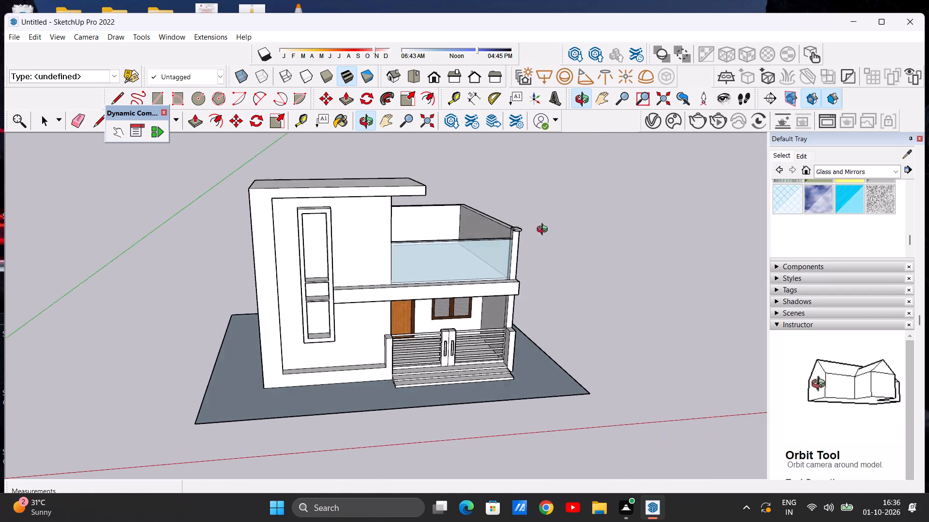
middle_drag(544, 231, 464, 170)
scroll(322, 272, down, 4)
scroll(538, 276, down, 5)
scroll(359, 275, up, 7)
scroll(496, 256, up, 2)
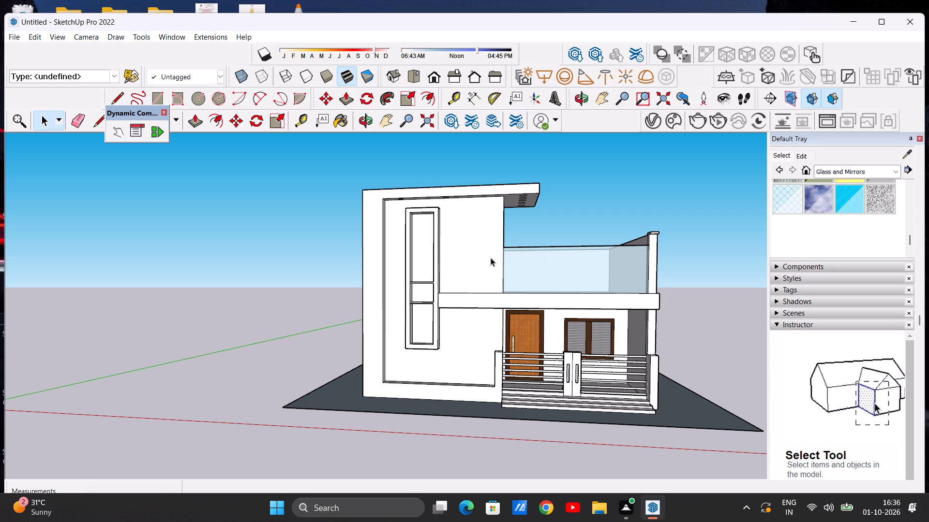
Examine the house from all around, including the side walls, roof slab and rear parapet, returning to the front elevation.
scroll(430, 273, down, 1)
middle_drag(413, 296, 589, 295)
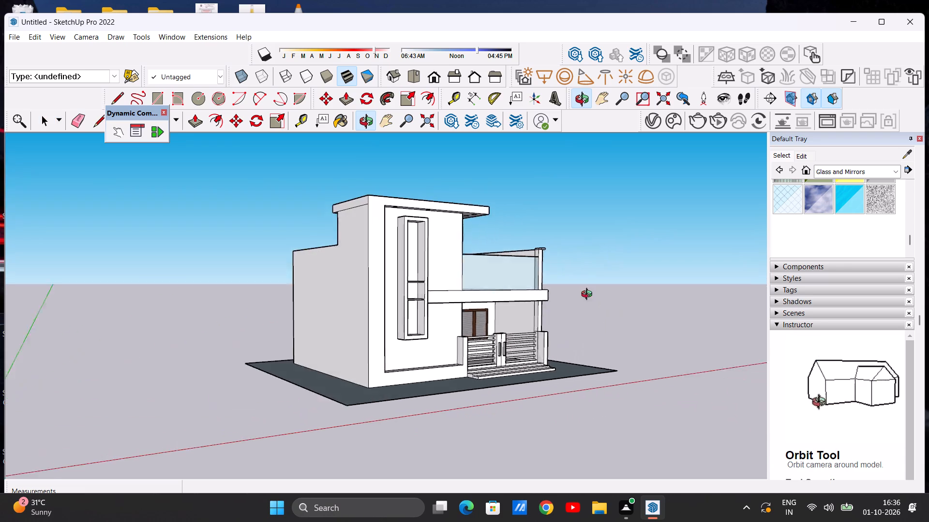
middle_drag(589, 295, 428, 297)
scroll(421, 268, up, 8)
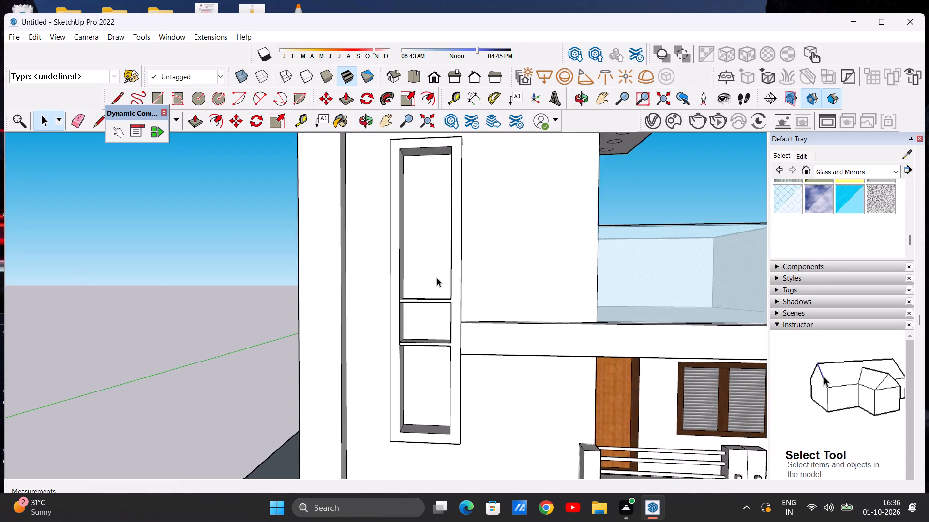
scroll(440, 276, down, 7)
middle_drag(458, 281, 706, 303)
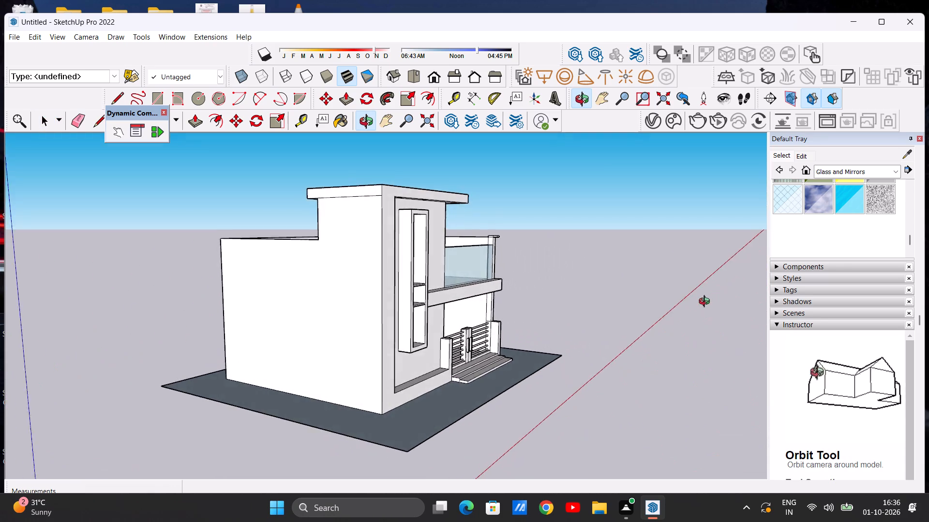
middle_drag(706, 303, 312, 321)
middle_drag(606, 269, 345, 292)
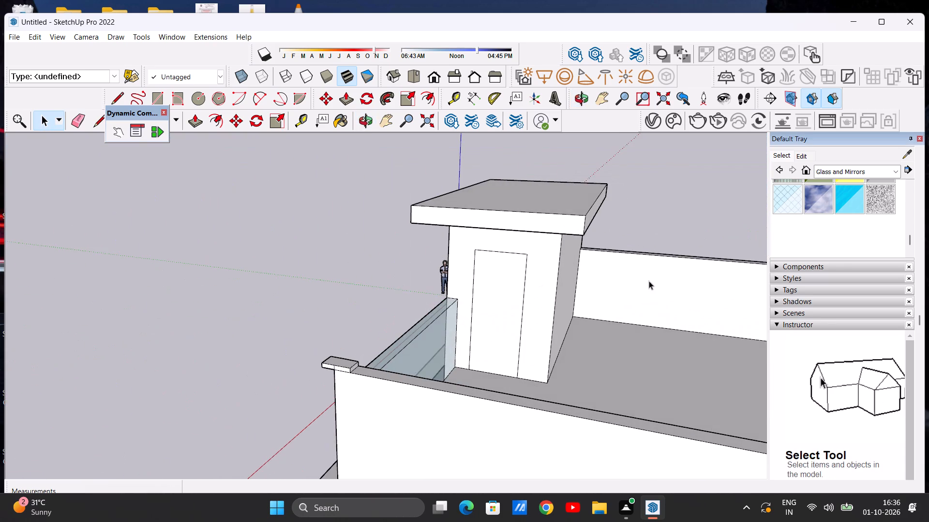
middle_drag(665, 281, 436, 270)
middle_drag(753, 276, 533, 262)
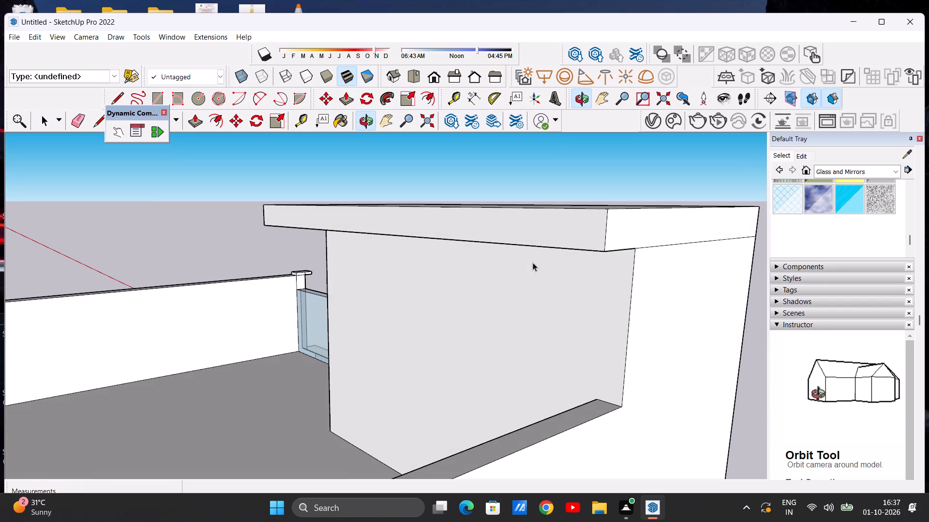
middle_drag(533, 262, 528, 261)
middle_drag(817, 276, 626, 276)
middle_drag(666, 283, 578, 281)
scroll(575, 281, down, 4)
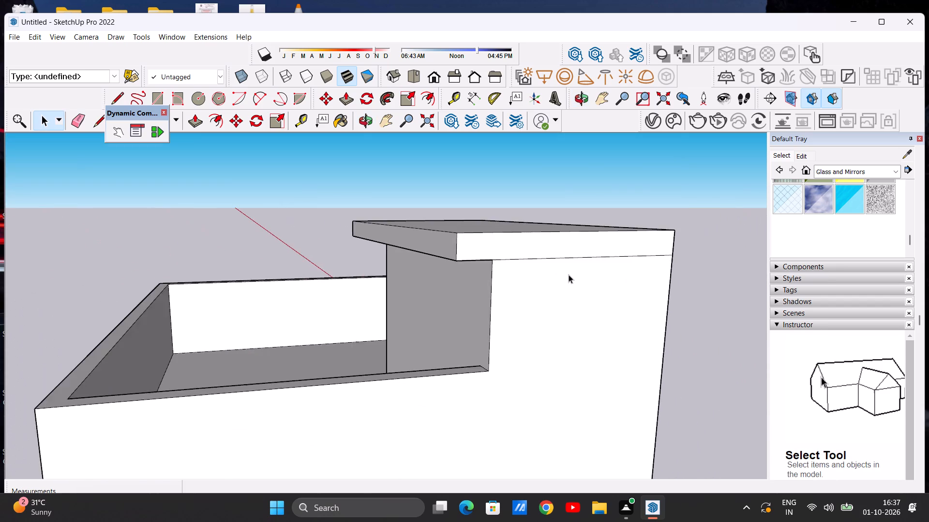
scroll(569, 275, down, 11)
middle_drag(650, 288, 542, 284)
middle_drag(656, 291, 544, 296)
scroll(543, 296, up, 1)
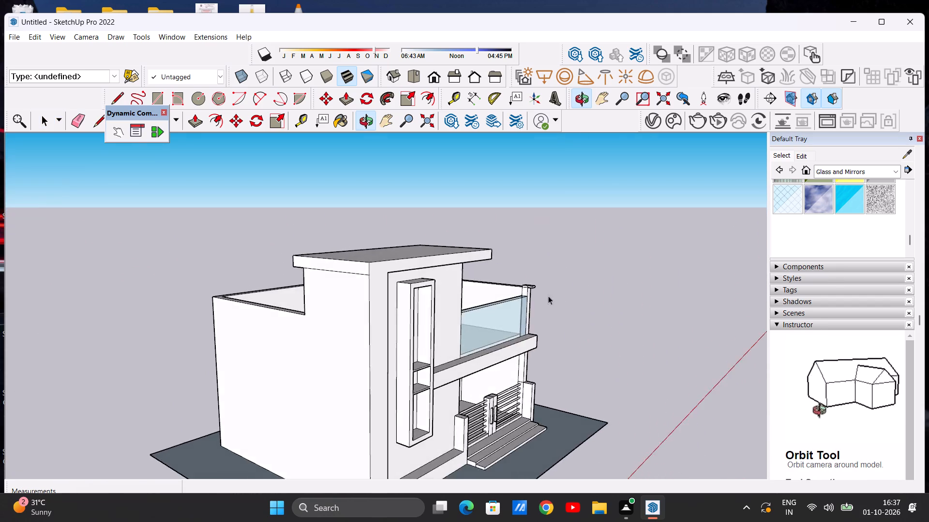
scroll(582, 285, down, 14)
middle_drag(613, 308, 471, 317)
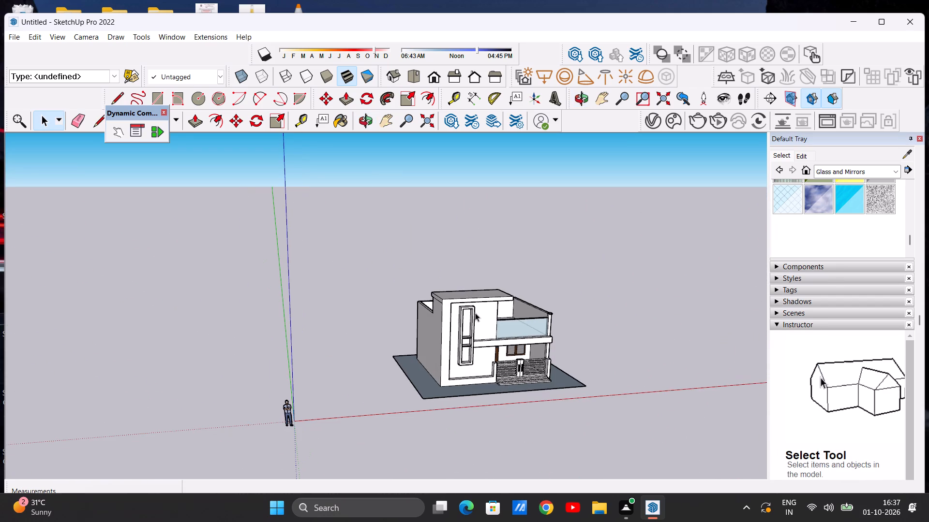
scroll(579, 357, up, 3)
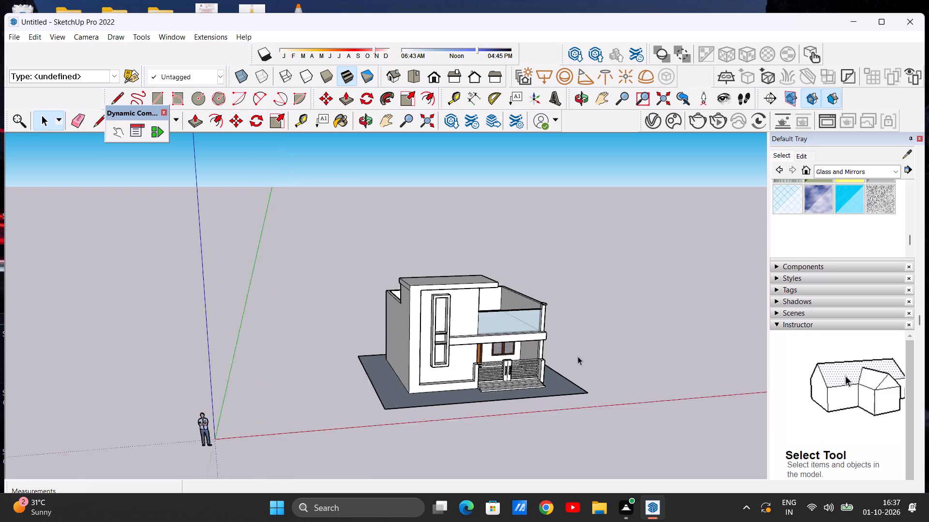
scroll(578, 356, up, 3)
middle_drag(561, 377, 497, 333)
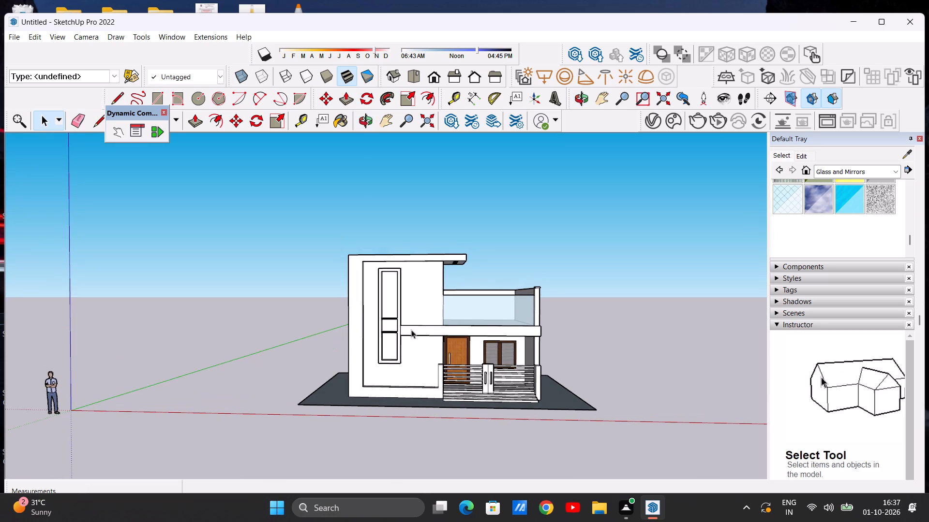
scroll(387, 295, up, 7)
scroll(423, 328, down, 3)
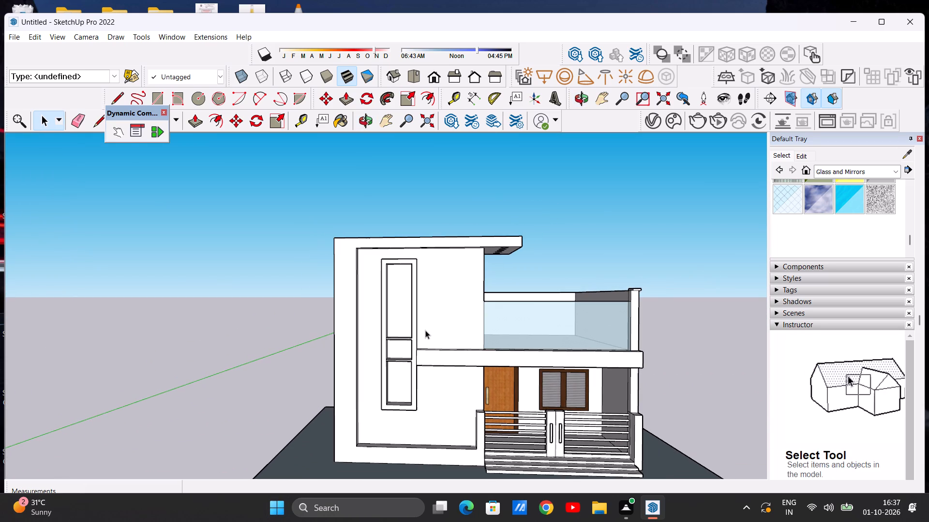
scroll(428, 337, down, 3)
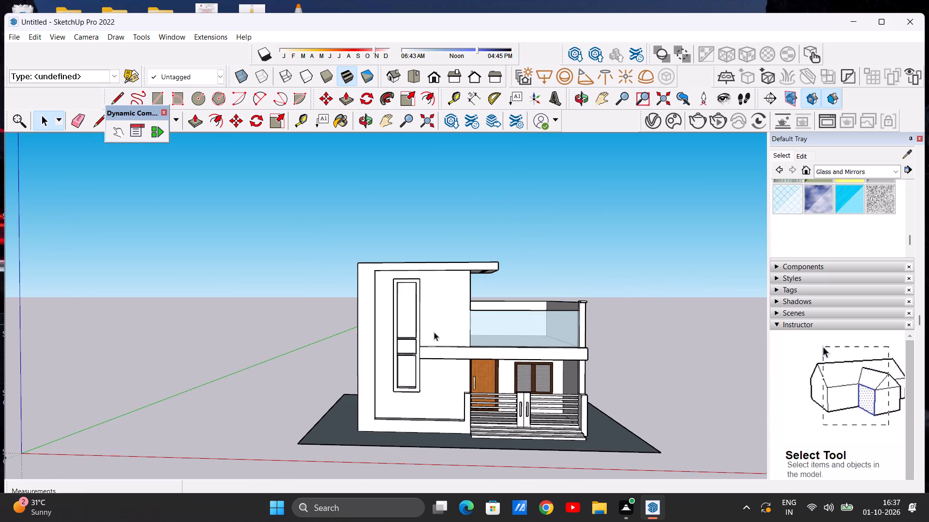
scroll(417, 295, up, 5)
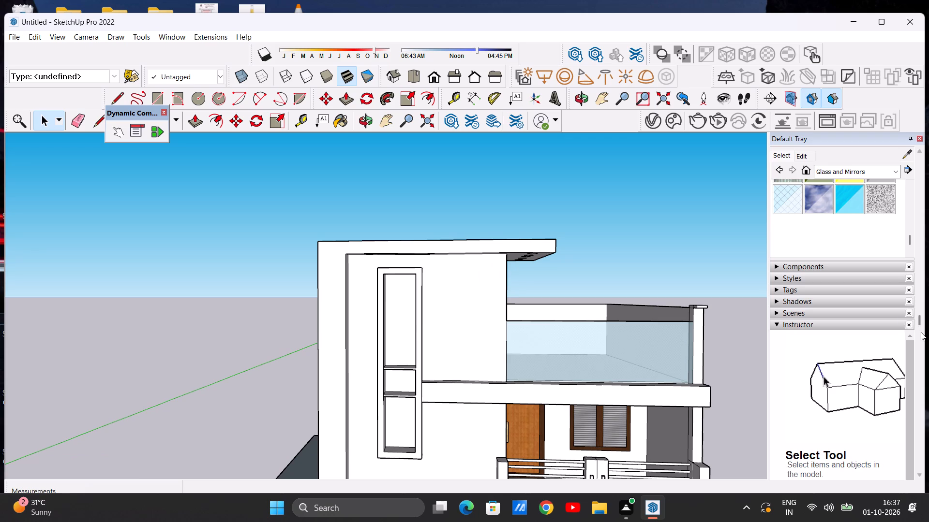
Paint the recessed feature wall face around the tall framed niche with the Wood Bamboo material from the Wood collection.
scroll(891, 304, up, 3)
click(896, 288)
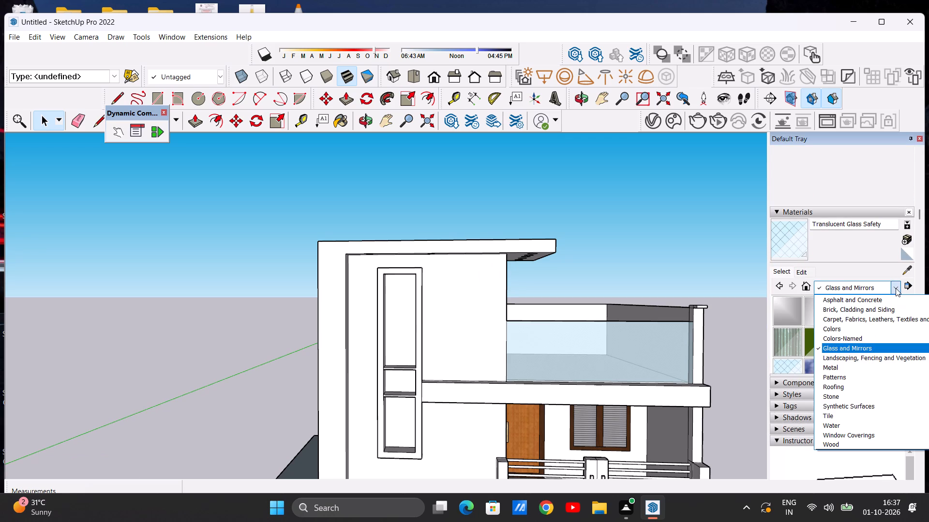
click(832, 446)
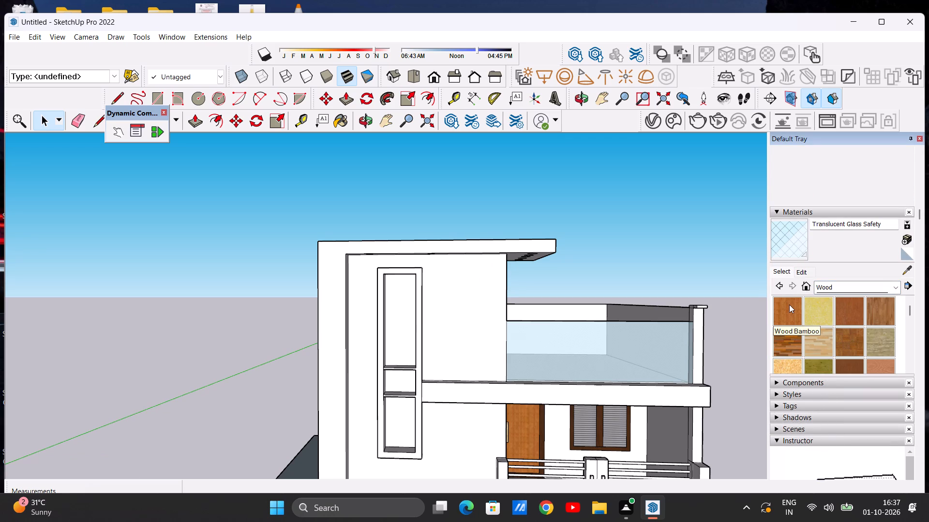
click(789, 304)
scroll(360, 301, up, 6)
click(357, 302)
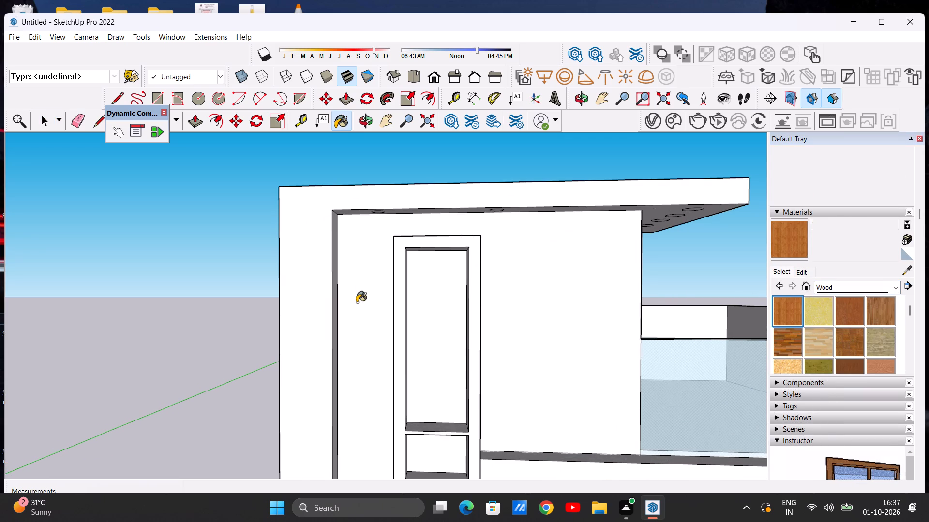
scroll(355, 311, down, 8)
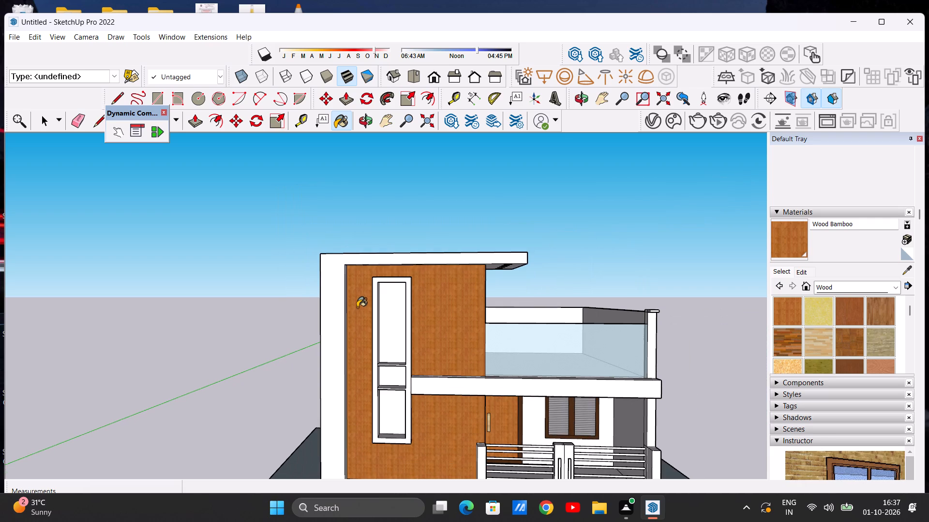
scroll(357, 307, down, 3)
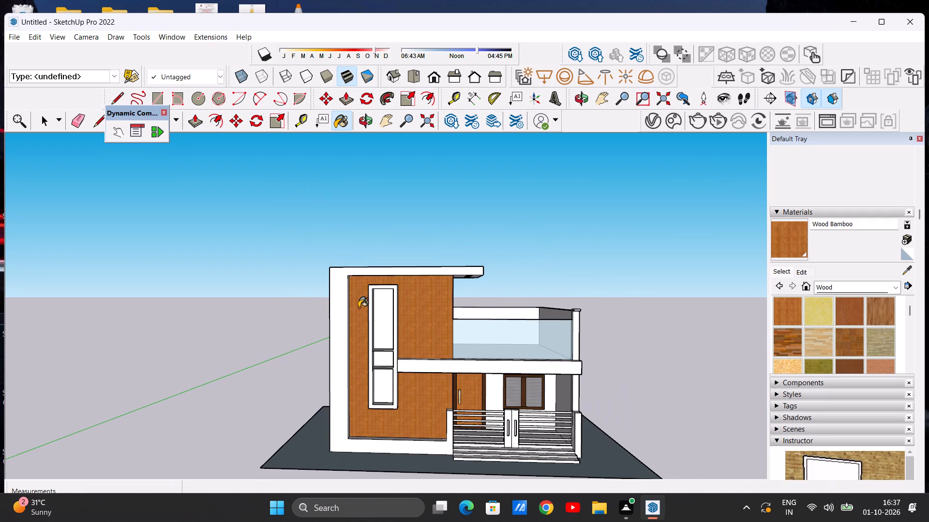
scroll(359, 307, up, 1)
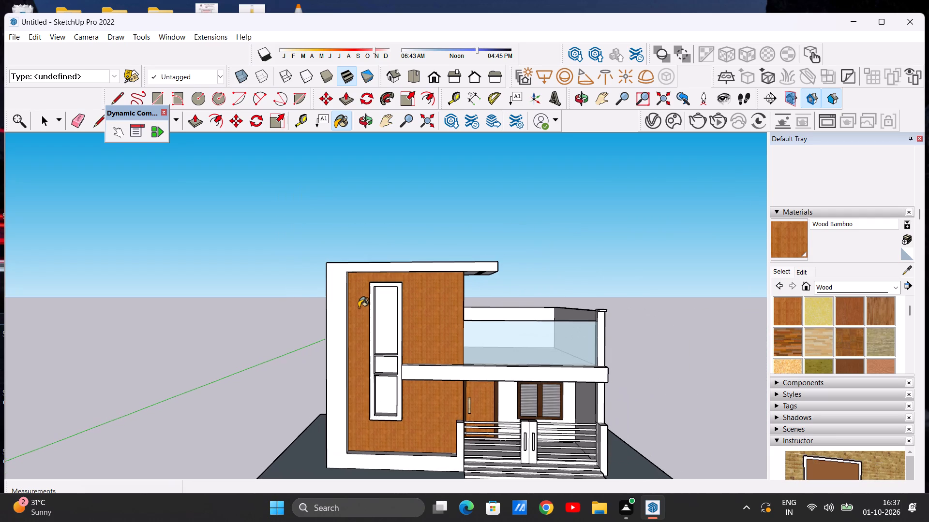
scroll(359, 307, up, 1)
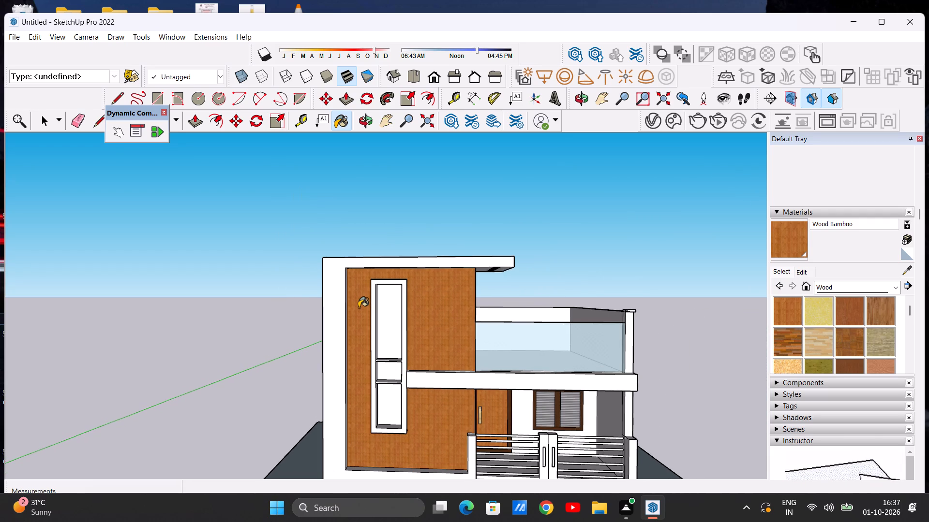
key(space)
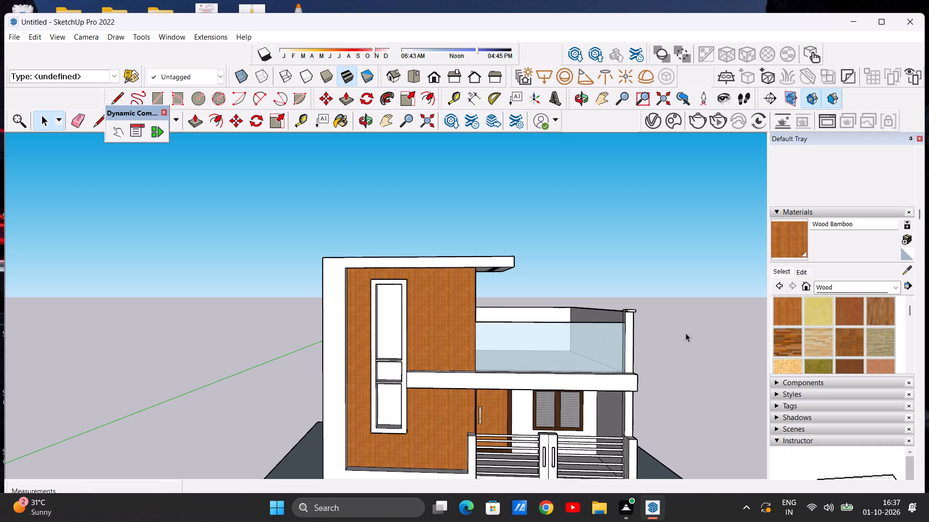
Paint the back faces of all three compartments in the tall framed niche with the Wood Floor Light material.
click(822, 338)
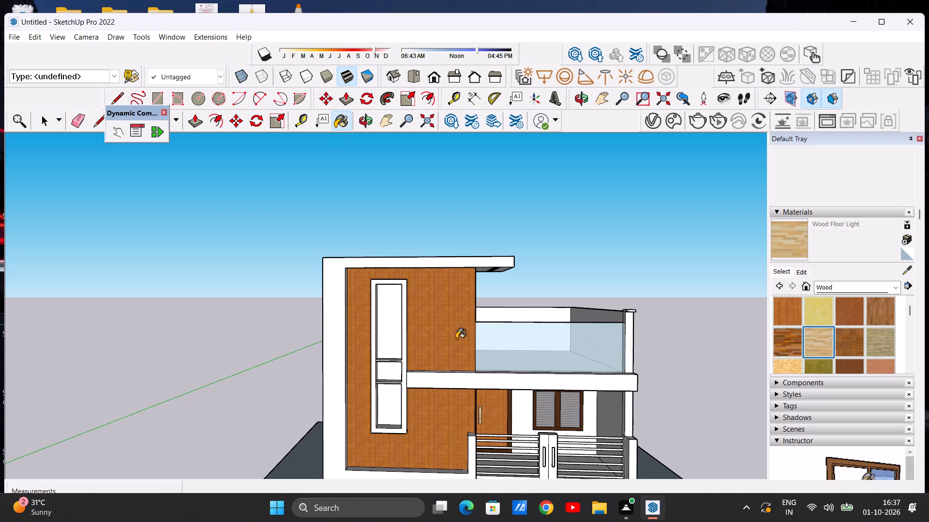
scroll(377, 340, up, 7)
click(395, 319)
scroll(398, 336, down, 4)
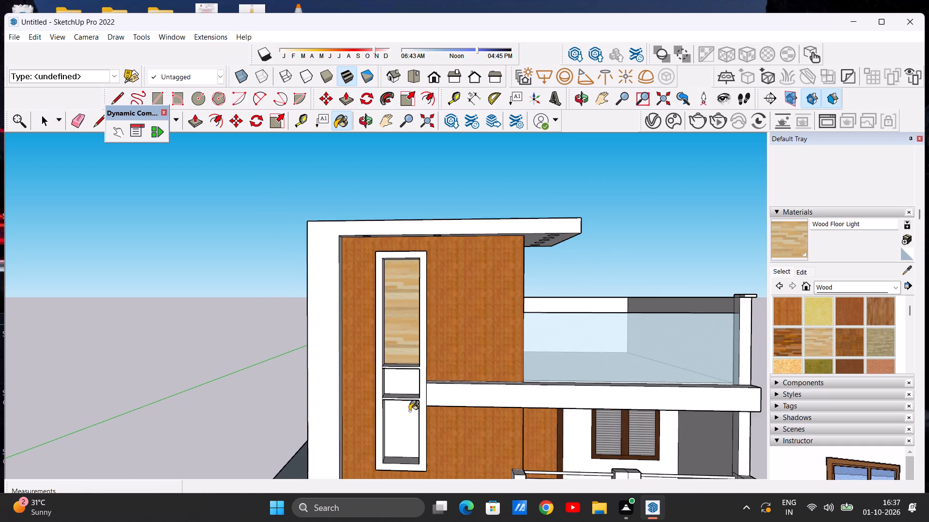
scroll(403, 389, up, 8)
click(404, 383)
click(405, 447)
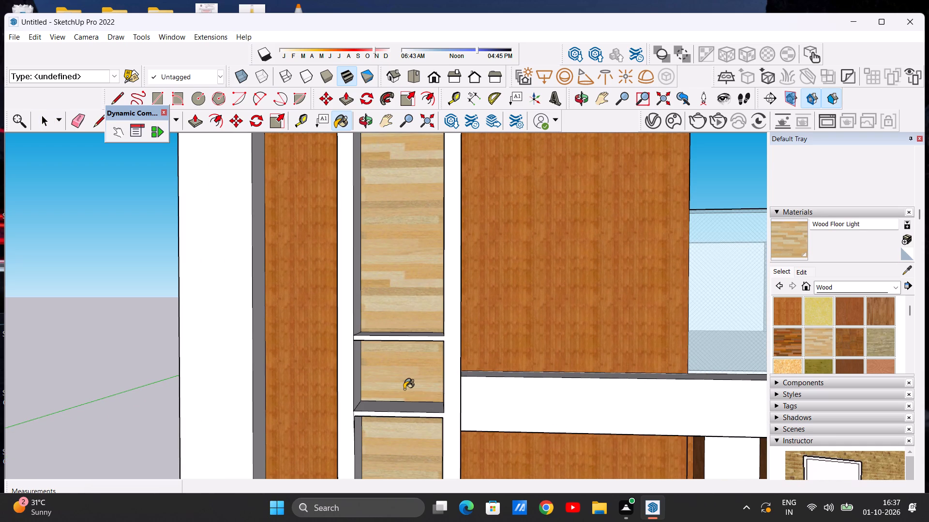
scroll(393, 390, down, 12)
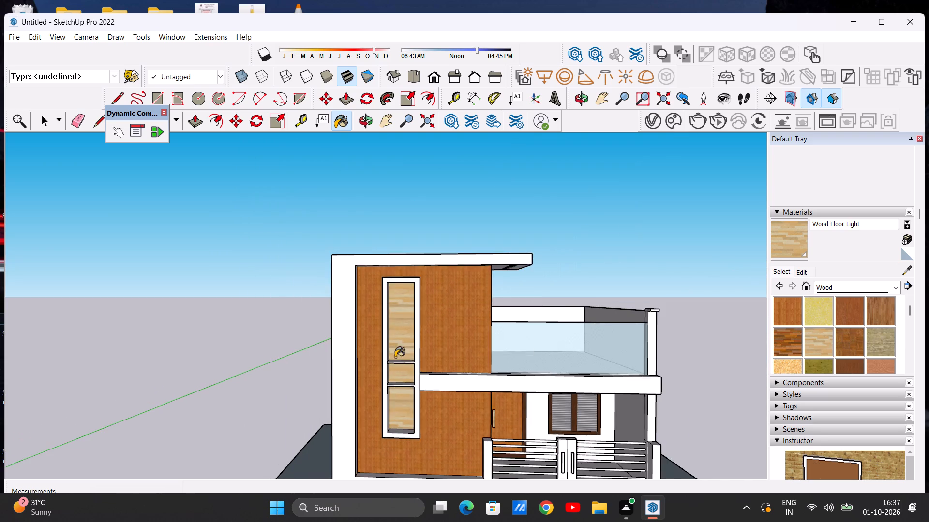
Paint the inner side faces nearest the terrace in all three niche compartments with Wood Floor Light.
middle_drag(395, 357, 558, 387)
scroll(437, 322, up, 7)
click(412, 332)
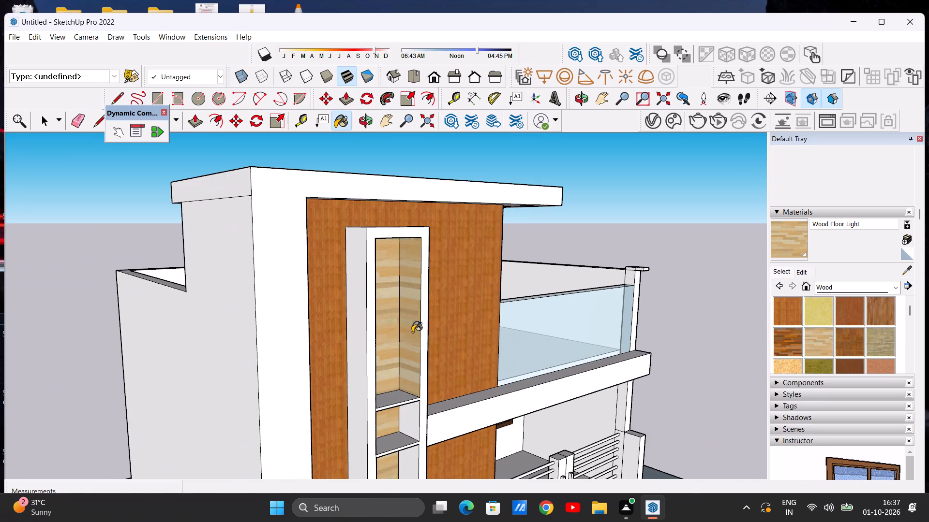
click(412, 424)
scroll(365, 337, down, 6)
scroll(396, 441, up, 4)
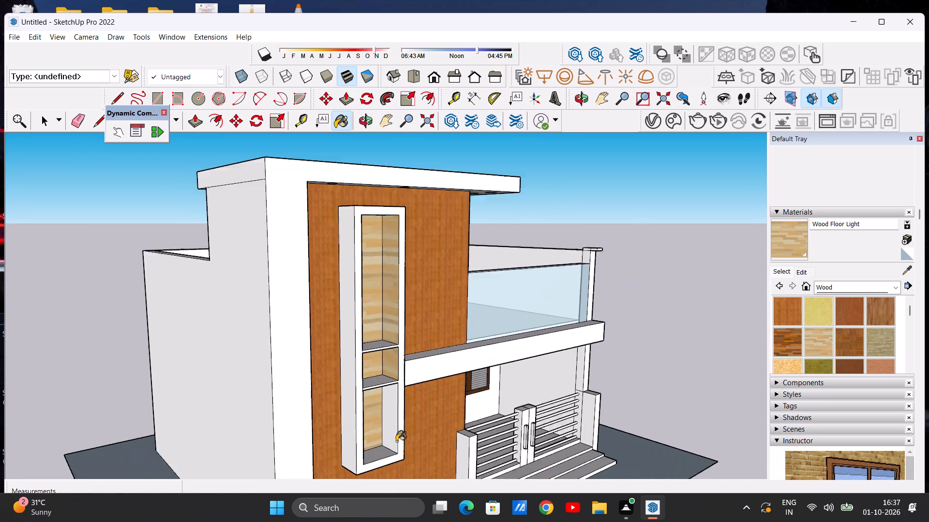
scroll(396, 441, up, 2)
click(394, 424)
scroll(375, 383, down, 6)
Paint the opposite inner side faces, away from the terrace, in all three niche compartments with Wood Floor Light.
middle_drag(400, 393, 298, 392)
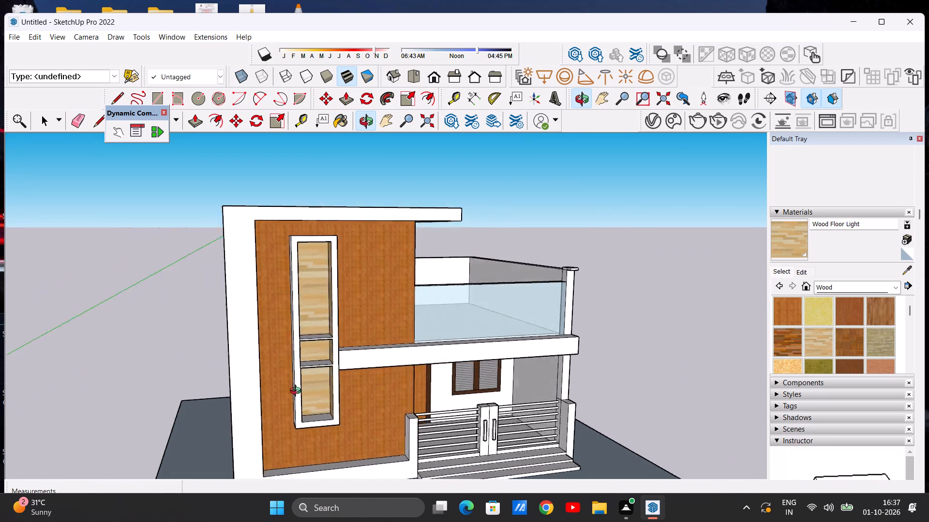
middle_drag(298, 392, 131, 382)
scroll(241, 302, up, 8)
click(254, 297)
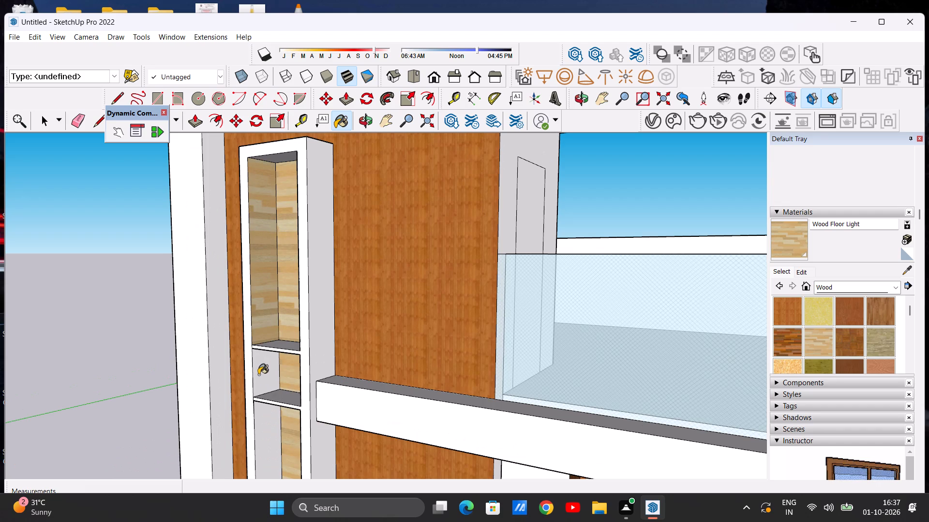
click(258, 375)
click(259, 420)
scroll(293, 406, down, 11)
Paint the floor of the lowest niche compartment and the ceiling of the tallest compartment with Wood Floor Light.
scroll(288, 404, up, 3)
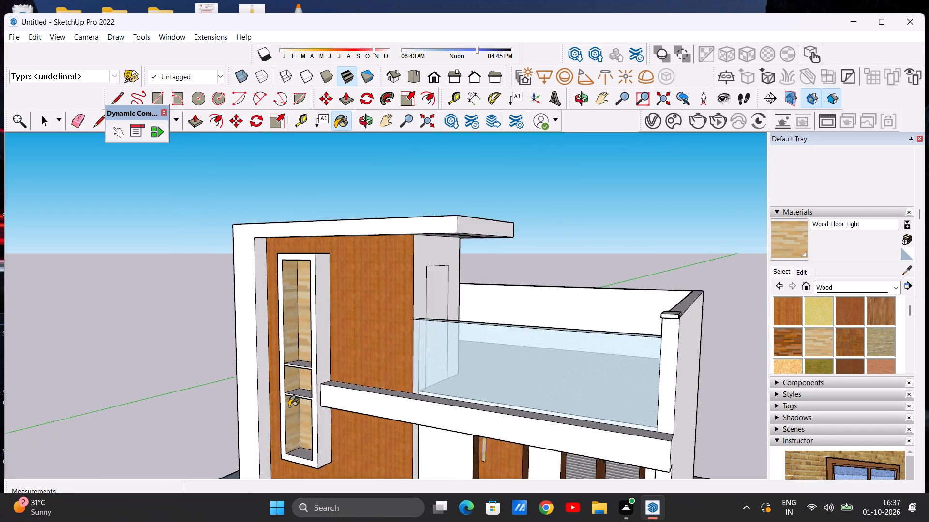
scroll(289, 406, up, 5)
middle_drag(289, 406, 420, 398)
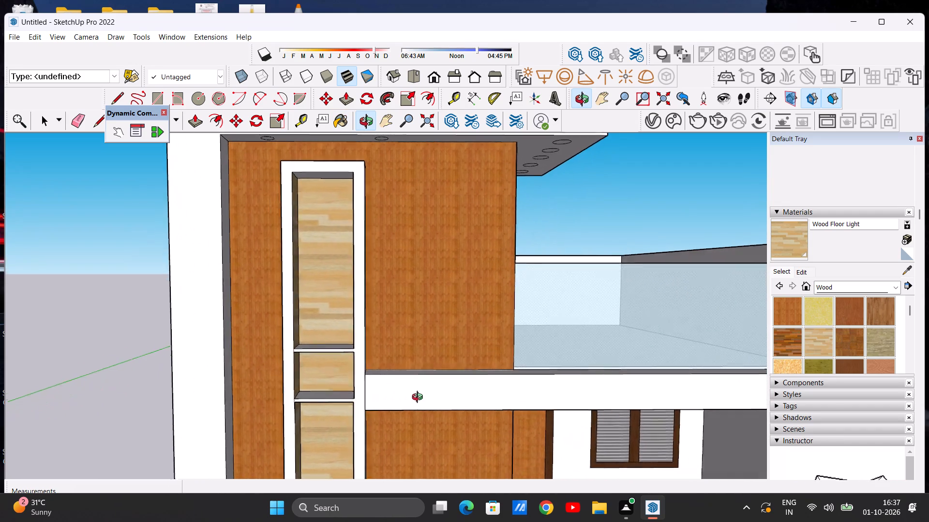
middle_drag(420, 398, 433, 399)
scroll(319, 374, down, 12)
middle_drag(328, 390, 324, 434)
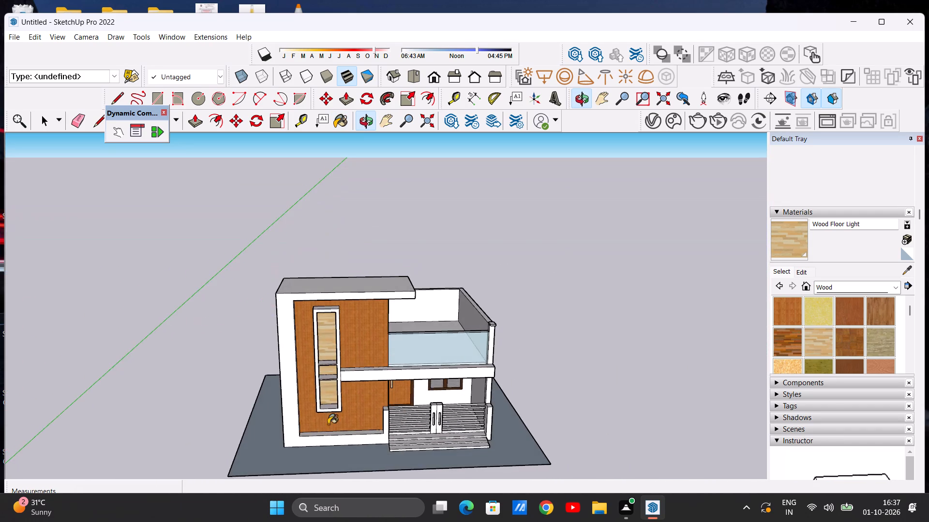
scroll(331, 407, up, 20)
scroll(331, 407, up, 3)
click(321, 402)
scroll(317, 416, down, 20)
scroll(317, 416, down, 4)
middle_drag(322, 354, 329, 275)
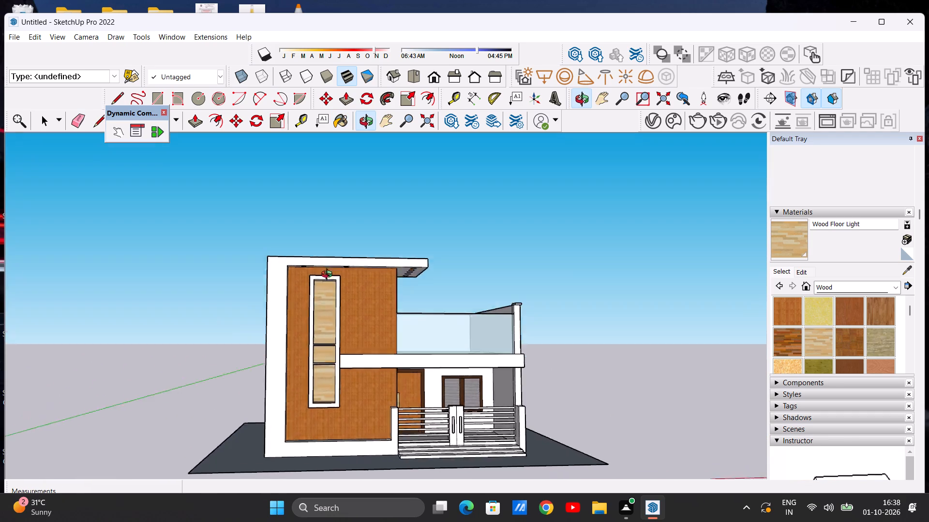
middle_drag(329, 275, 335, 240)
scroll(328, 270, up, 18)
click(318, 267)
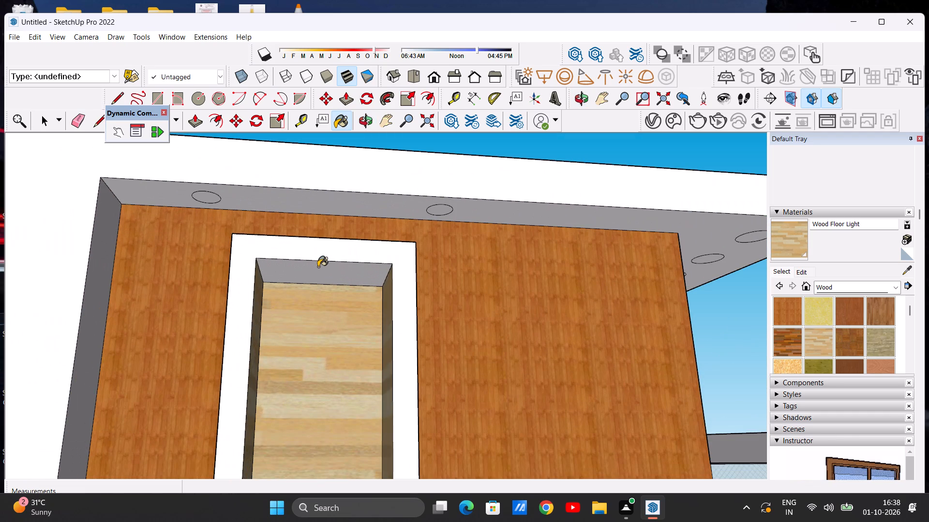
scroll(310, 315, down, 19)
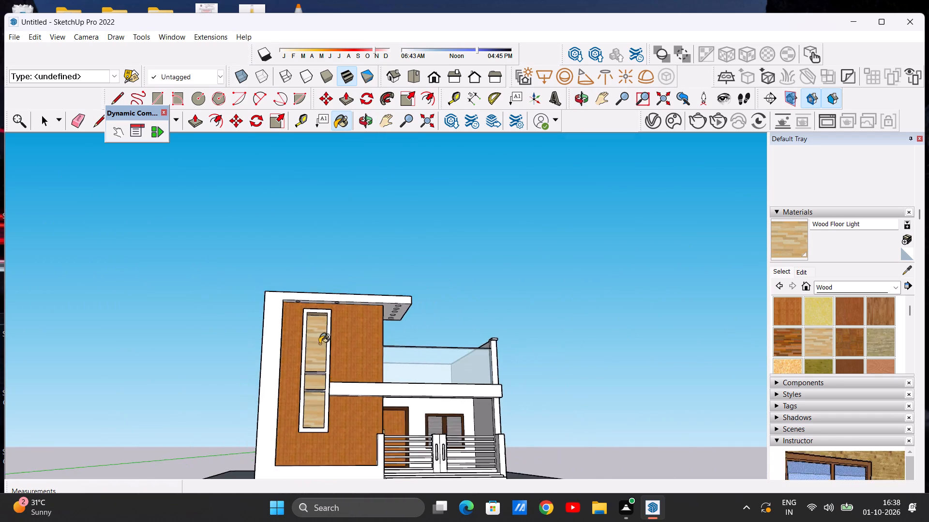
Paint the front face of the niche frame and its shelf edges with the Wood Veneer 01 material.
middle_drag(320, 349, 266, 398)
scroll(323, 385, up, 2)
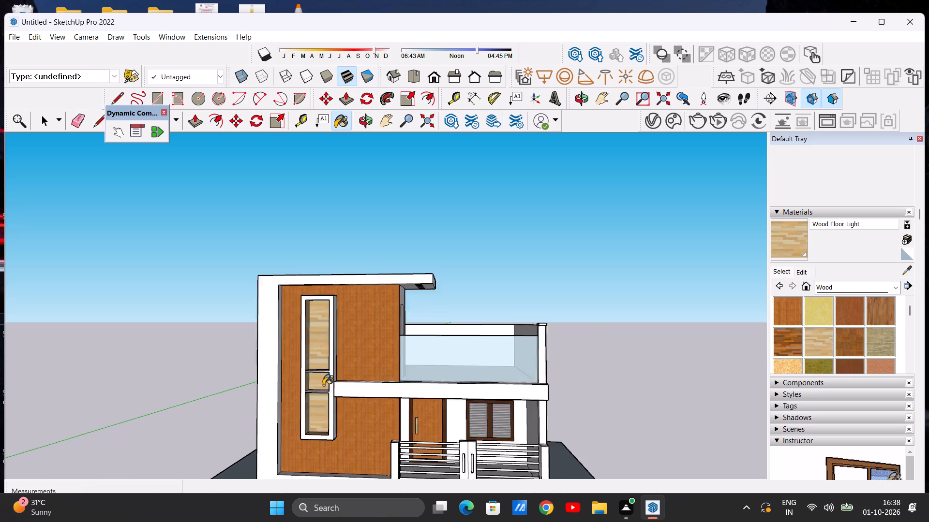
scroll(323, 385, up, 13)
key(space)
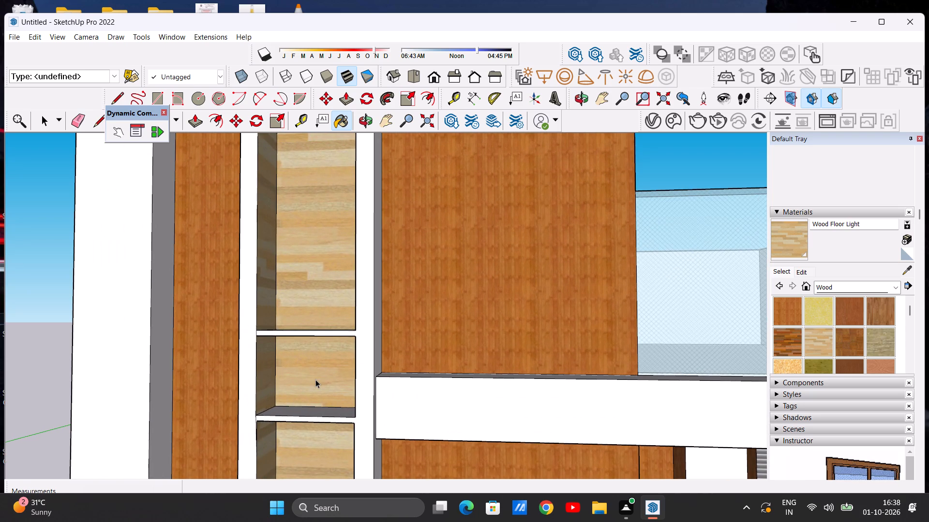
click(840, 362)
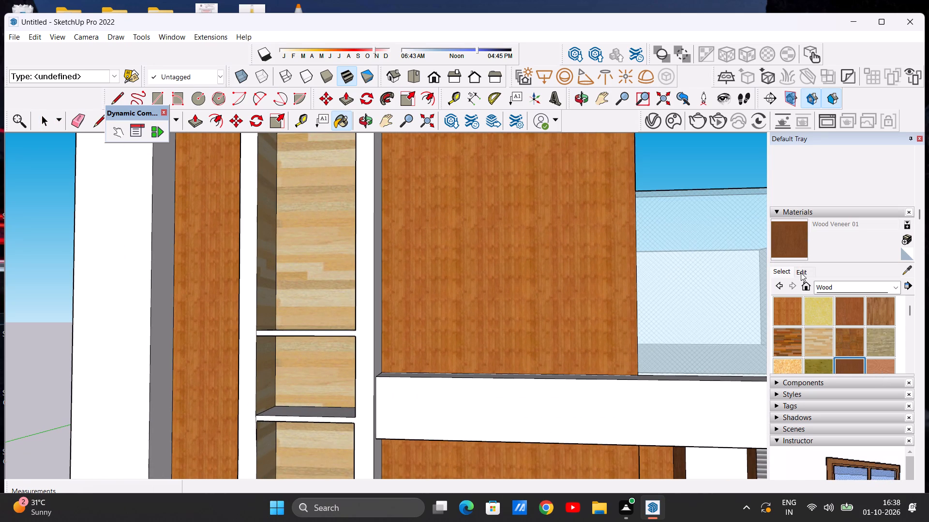
click(801, 273)
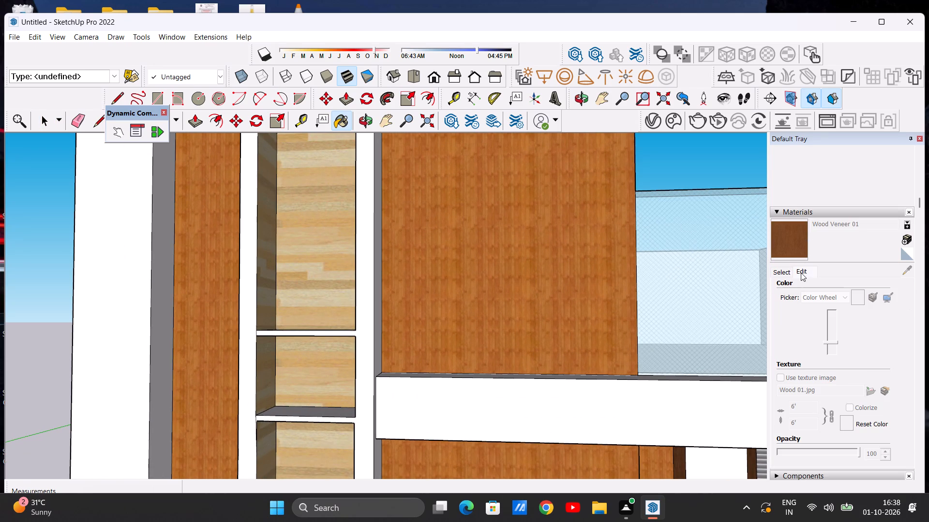
click(247, 294)
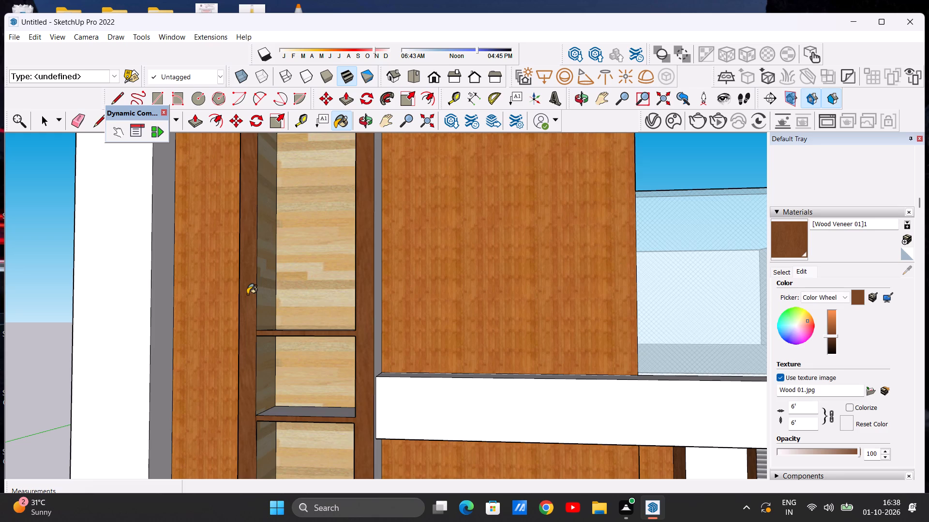
scroll(381, 305, down, 5)
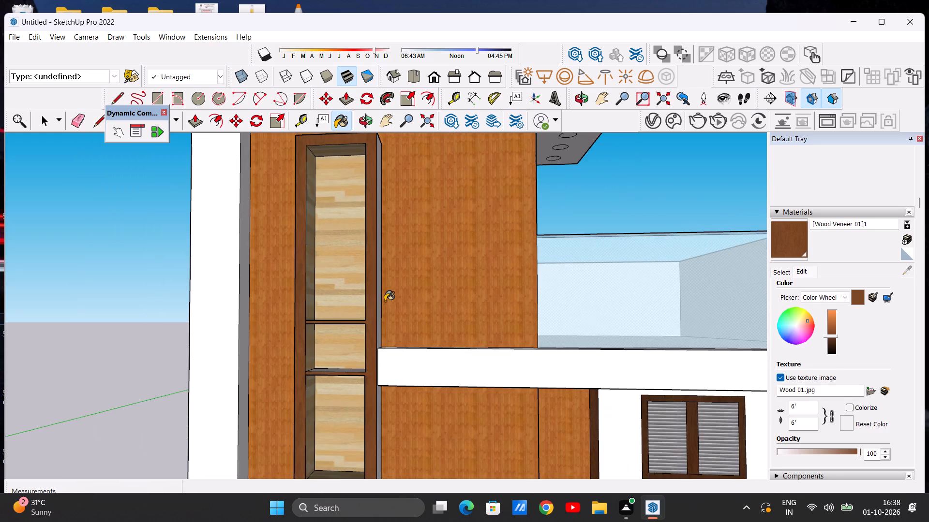
Darken the niche frame's Wood Veneer 01 material to a deep brown.
scroll(385, 301, down, 5)
middle_drag(316, 307, 347, 309)
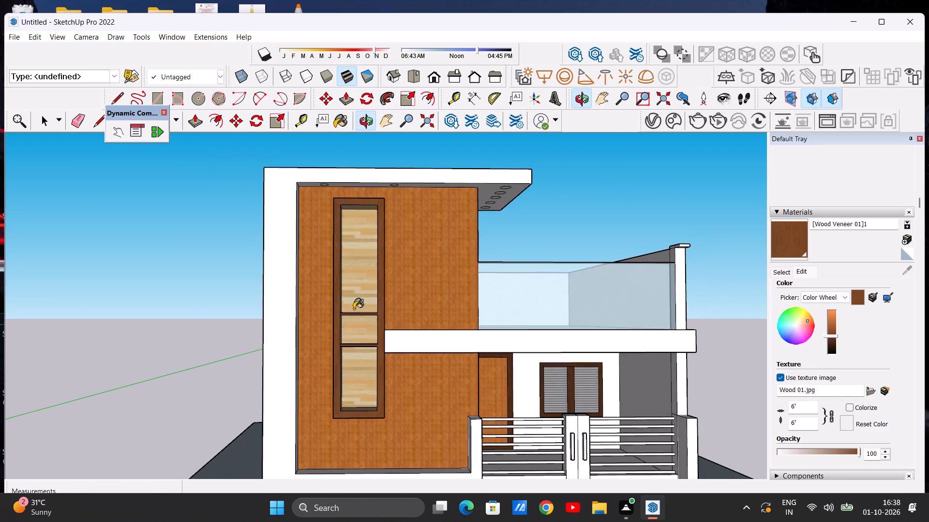
click(830, 342)
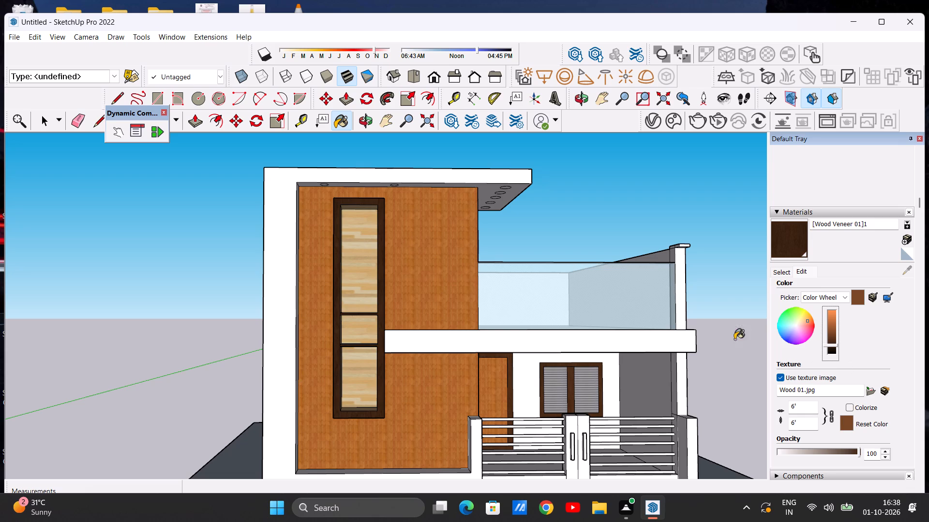
Examine the framed niche and feature wall from both sides and up close, returning to the front elevation.
middle_drag(302, 301, 481, 325)
middle_drag(480, 327, 467, 333)
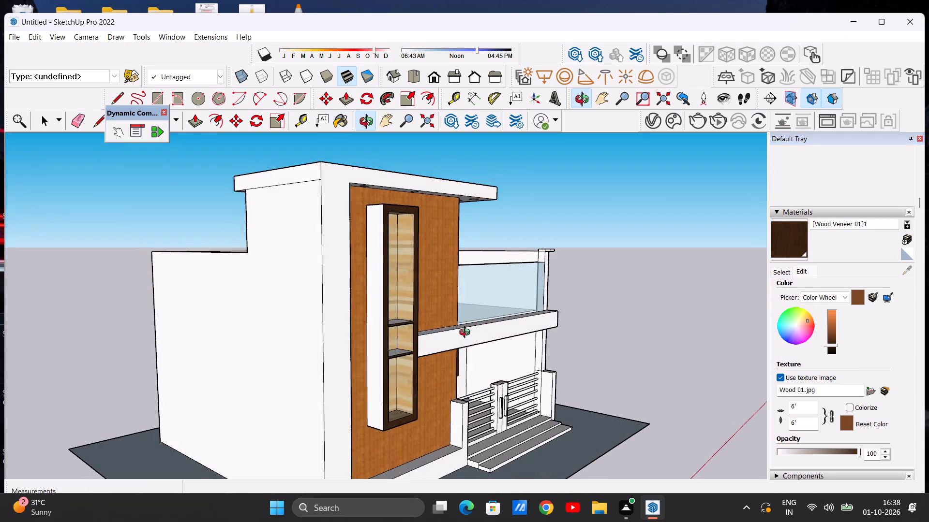
middle_drag(467, 333, 444, 335)
middle_drag(437, 324, 177, 330)
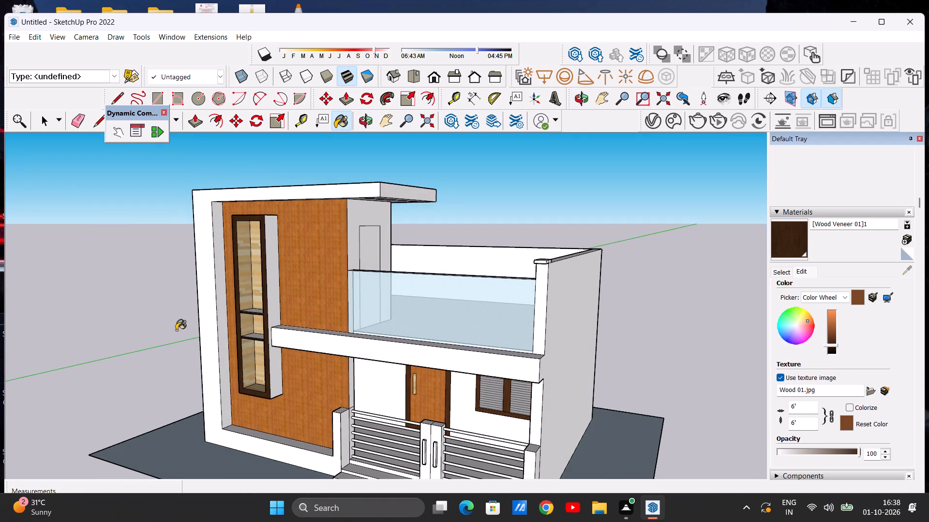
scroll(286, 297, up, 7)
scroll(311, 314, down, 11)
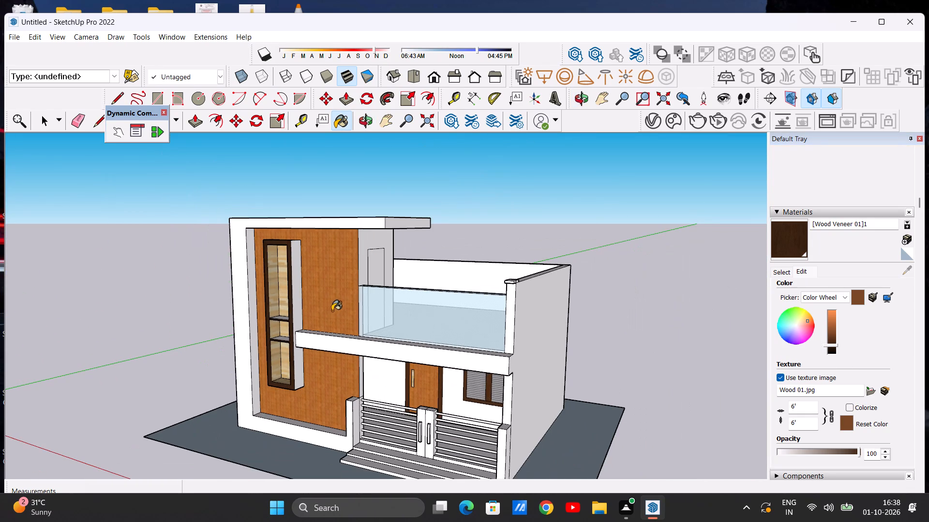
scroll(296, 309, up, 6)
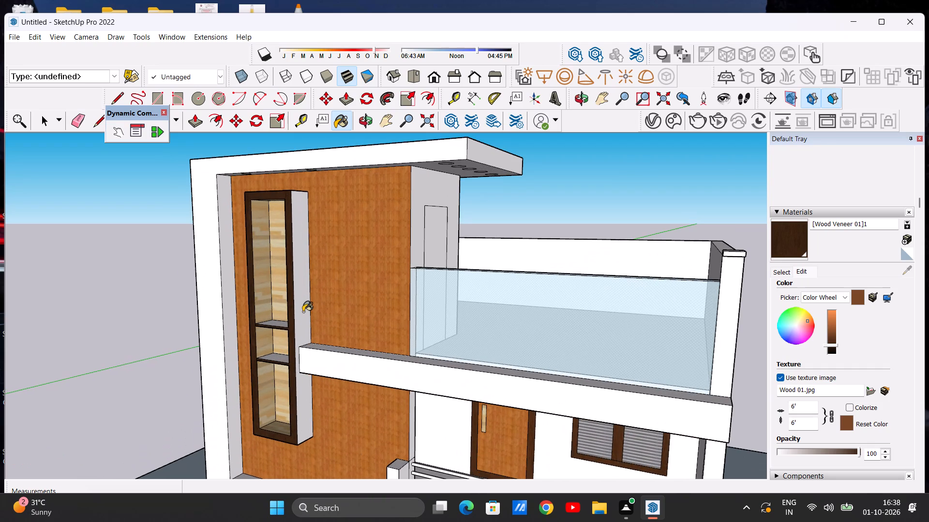
scroll(317, 312, down, 7)
middle_drag(262, 304, 503, 307)
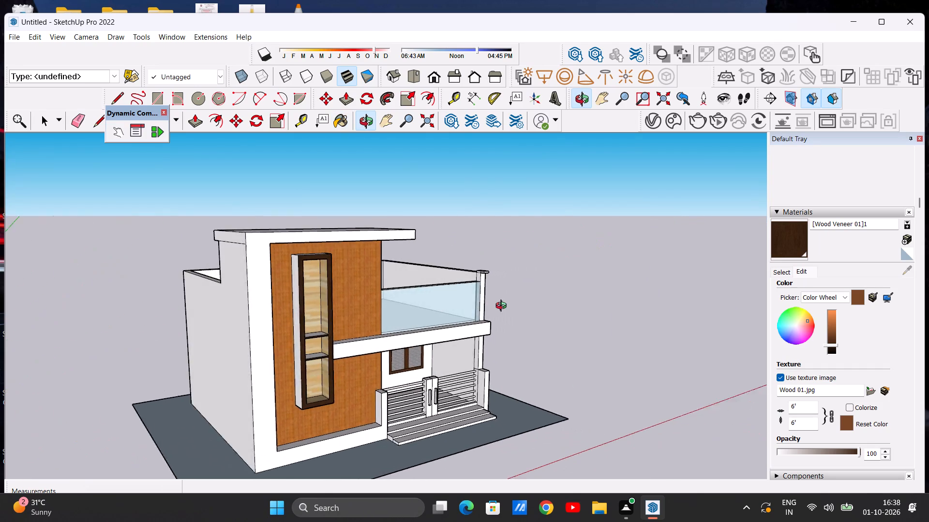
middle_drag(503, 307, 530, 305)
scroll(450, 309, up, 3)
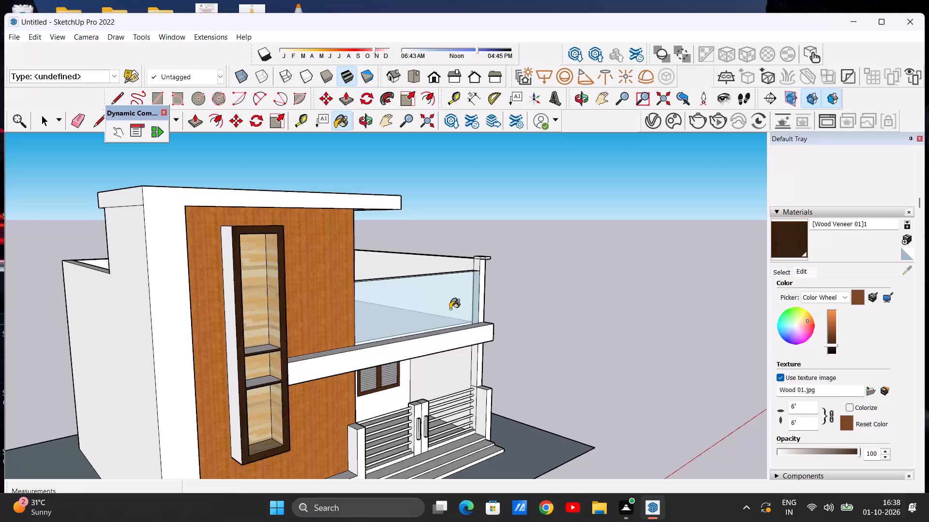
middle_drag(276, 403, 215, 362)
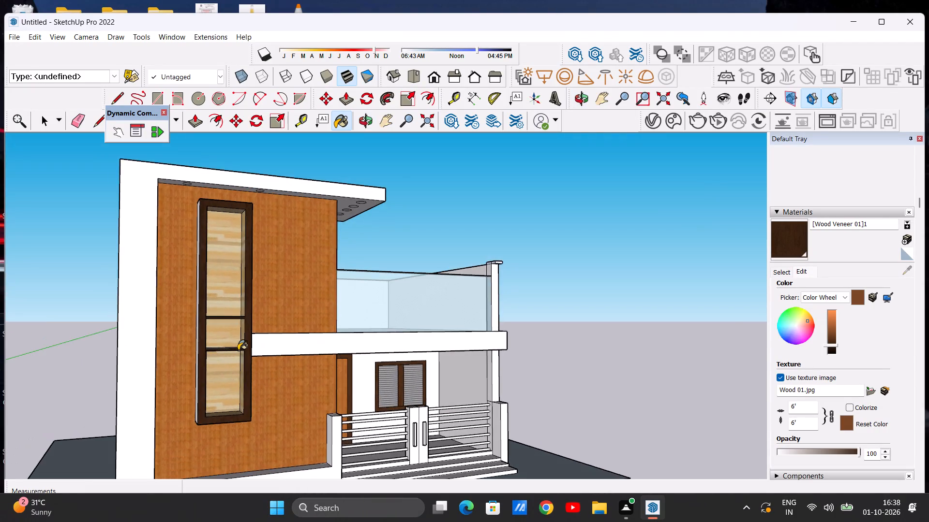
scroll(240, 352, up, 14)
scroll(255, 351, down, 6)
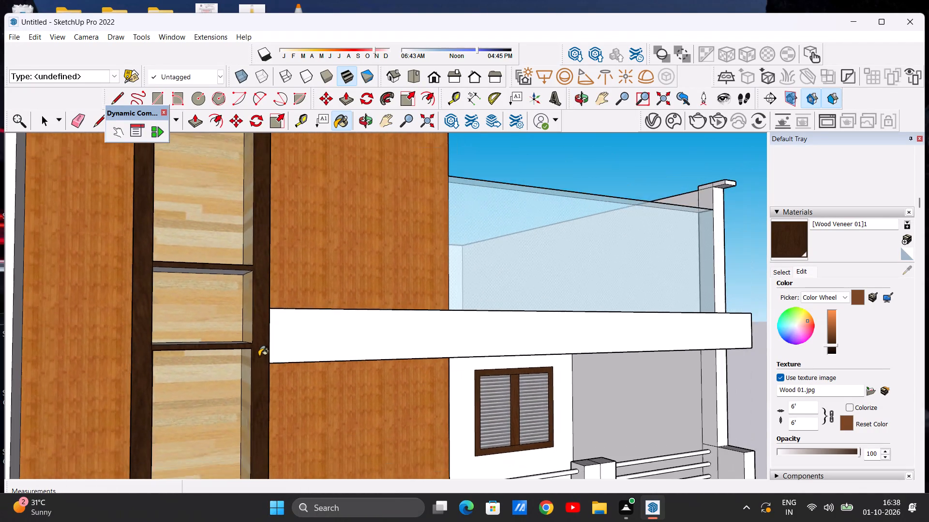
scroll(258, 345, down, 16)
middle_drag(246, 343, 227, 362)
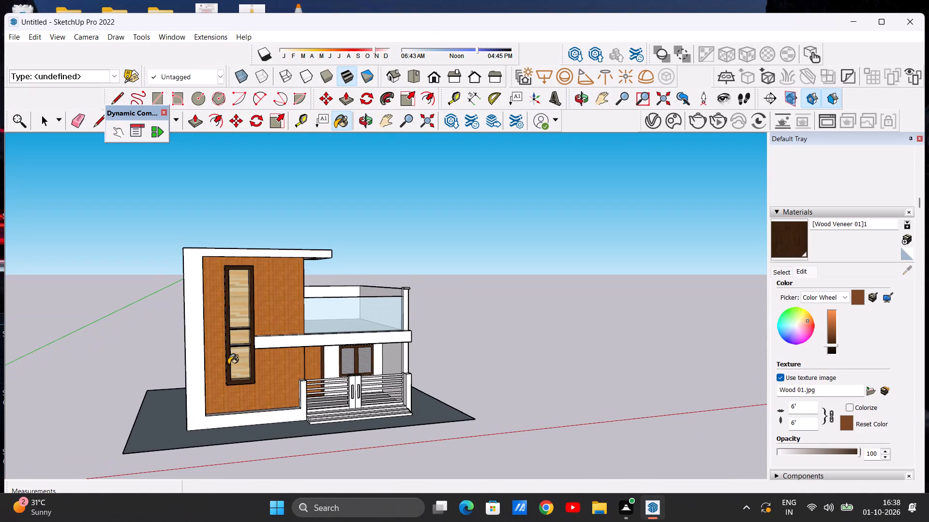
Paint the undersides of both niche shelves with the Wood Floor Light material from the Wood collection.
key(space)
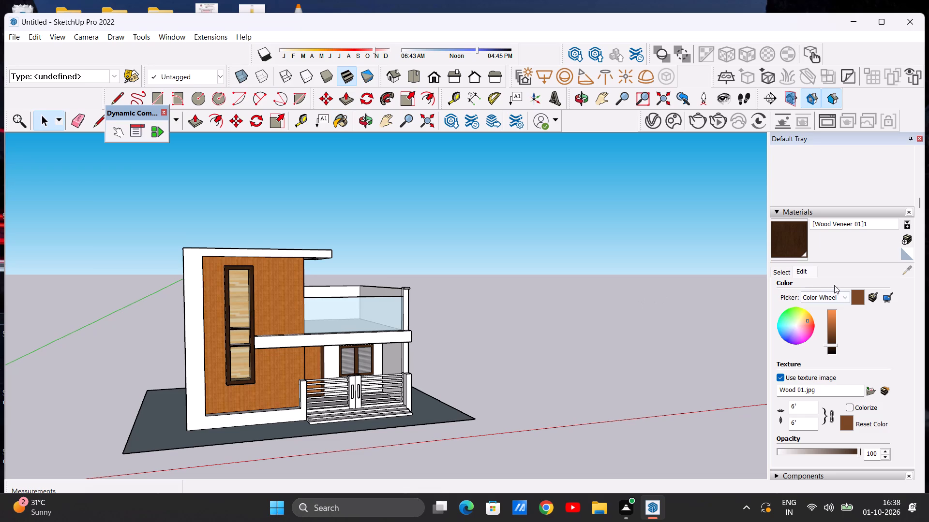
click(779, 275)
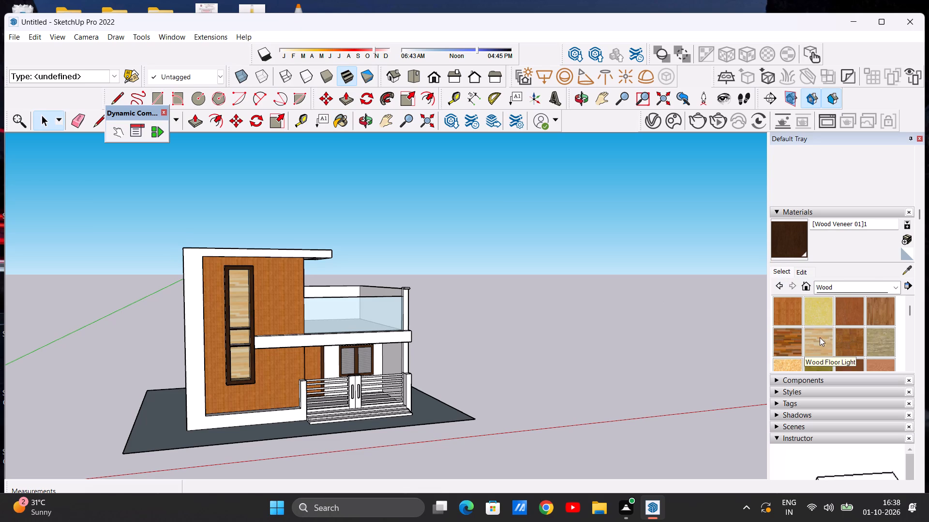
click(820, 337)
scroll(234, 350, up, 14)
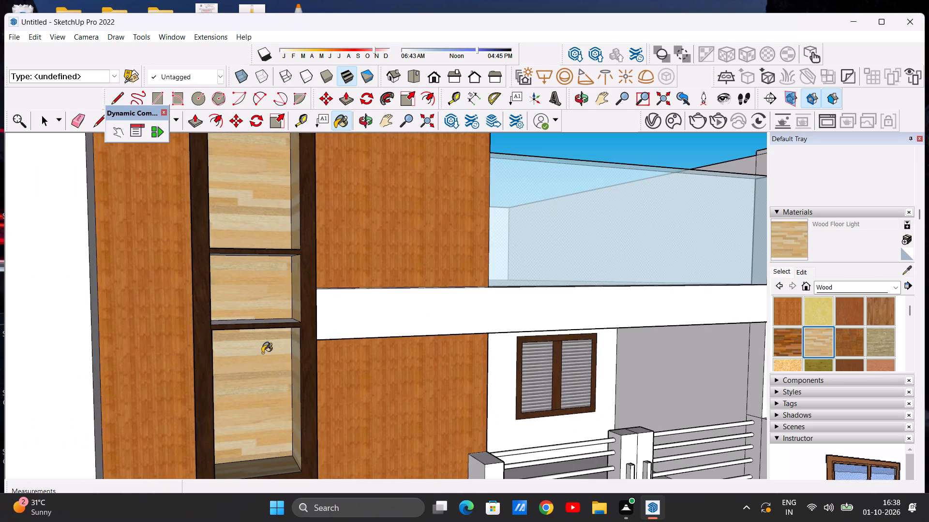
middle_drag(260, 340, 243, 252)
scroll(241, 223, up, 6)
click(239, 223)
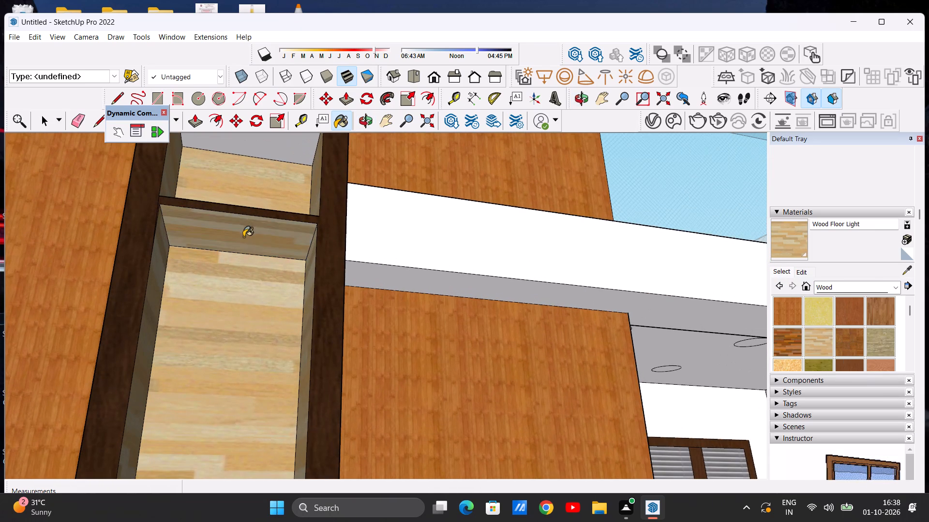
scroll(237, 247, down, 8)
click(244, 198)
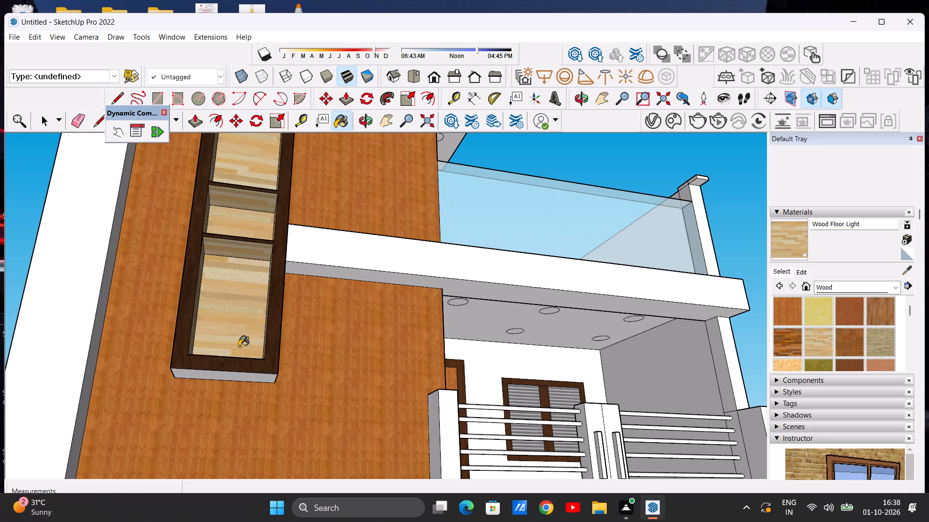
Paint the niche frame's outer underside, top and both outer side faces with the Wood Floor Light material.
click(227, 378)
scroll(237, 350, down, 2)
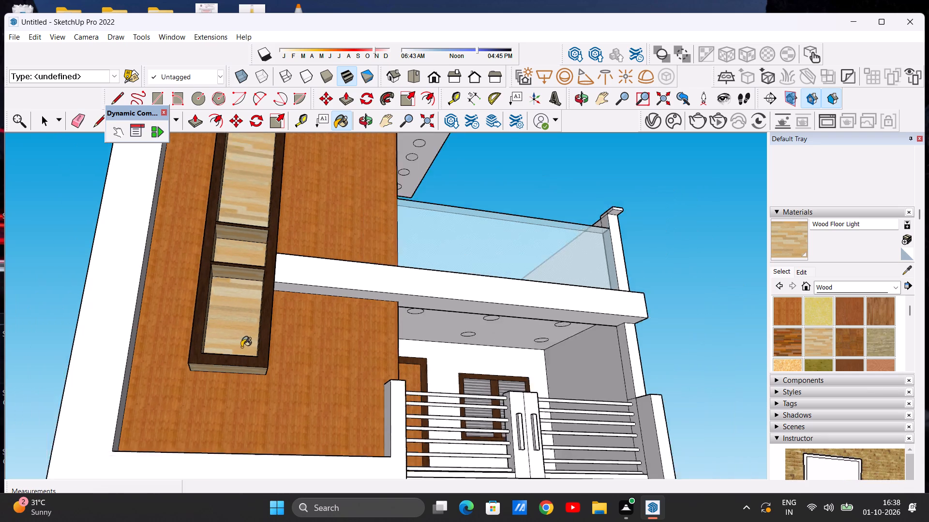
scroll(241, 347, down, 4)
middle_drag(225, 303, 387, 433)
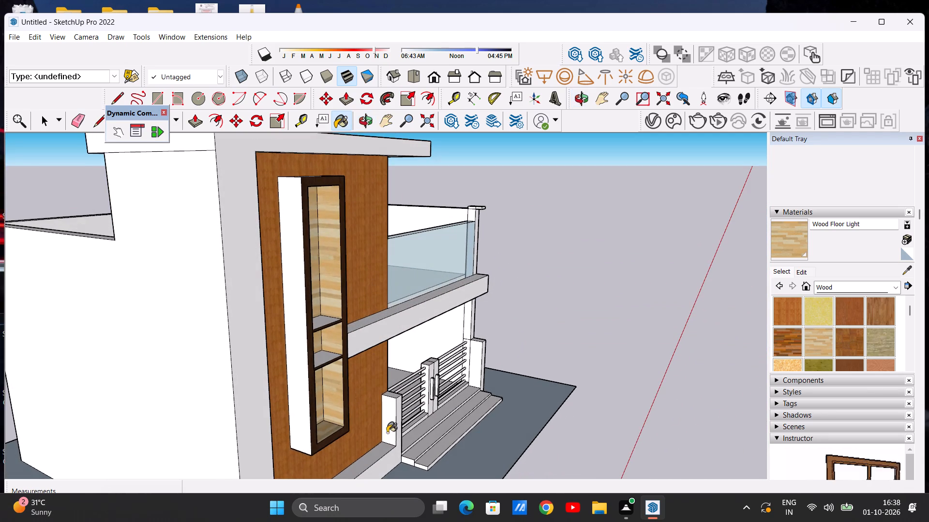
click(295, 348)
scroll(261, 331, down, 4)
middle_drag(279, 310, 273, 319)
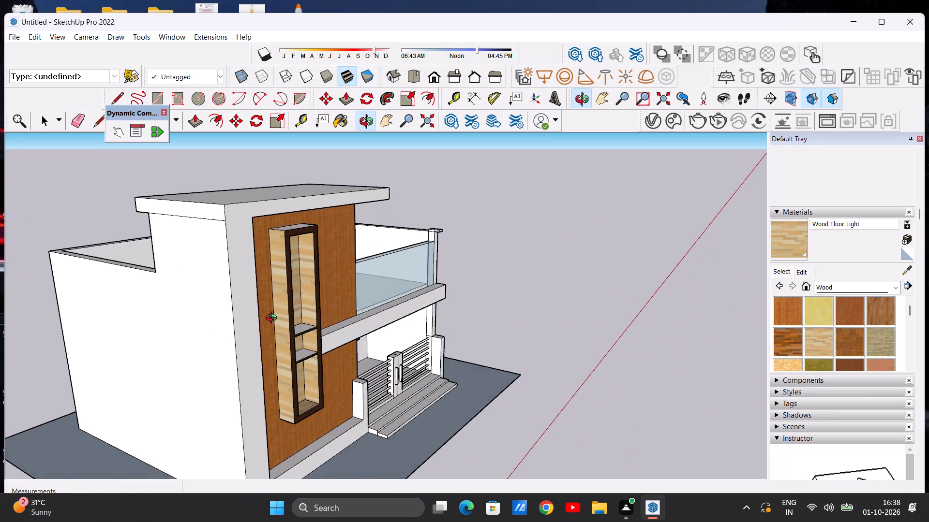
middle_drag(273, 319, 238, 388)
scroll(285, 266, up, 7)
click(257, 291)
scroll(272, 297, down, 7)
middle_drag(333, 306, 97, 295)
scroll(240, 248, up, 7)
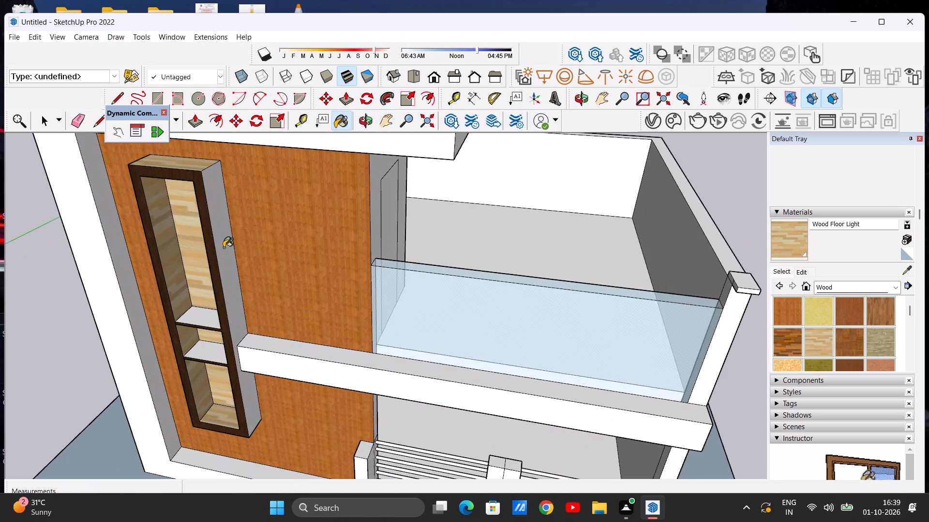
click(219, 251)
scroll(275, 269, down, 6)
middle_click(221, 268)
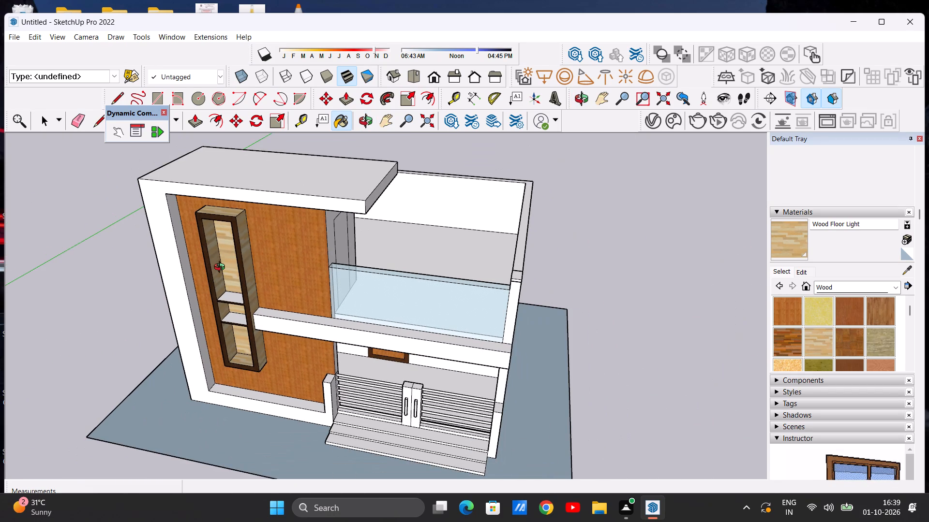
Paint the top surfaces of both niche shelves with the Wood Floor Light material.
scroll(222, 268, up, 15)
click(225, 373)
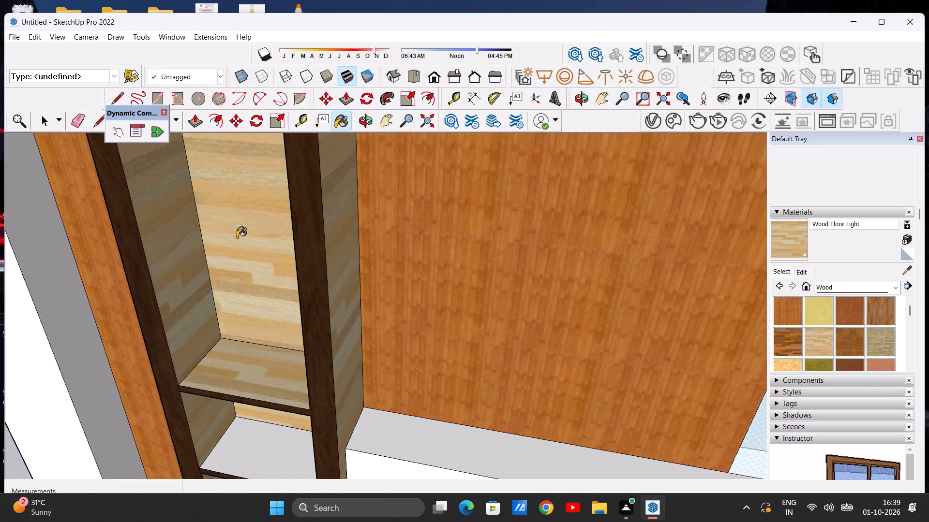
scroll(238, 232, down, 7)
scroll(255, 368, up, 8)
click(260, 336)
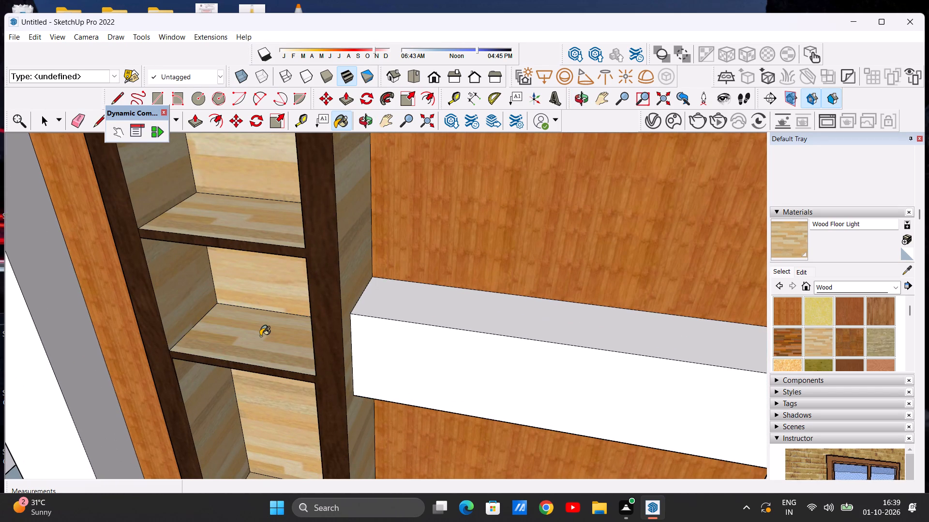
key(space)
Examine the finished niche and the whole front elevation from above, below and straight on, near and far.
scroll(305, 266, down, 11)
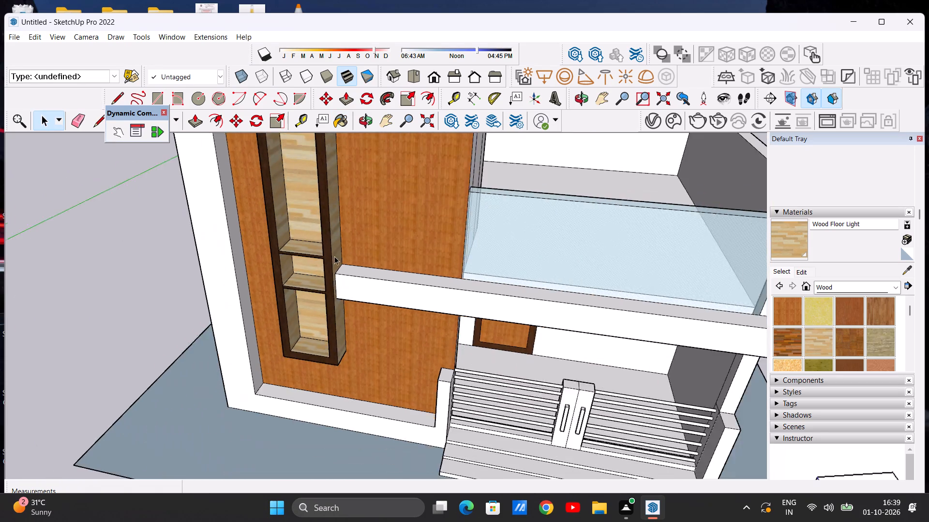
scroll(334, 256, down, 11)
middle_drag(307, 290, 362, 175)
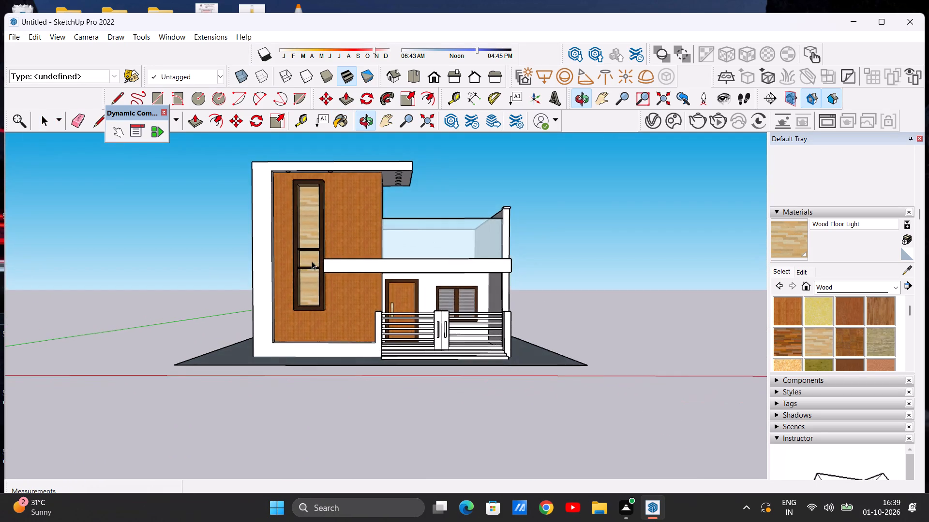
middle_drag(303, 283, 309, 196)
scroll(315, 272, up, 16)
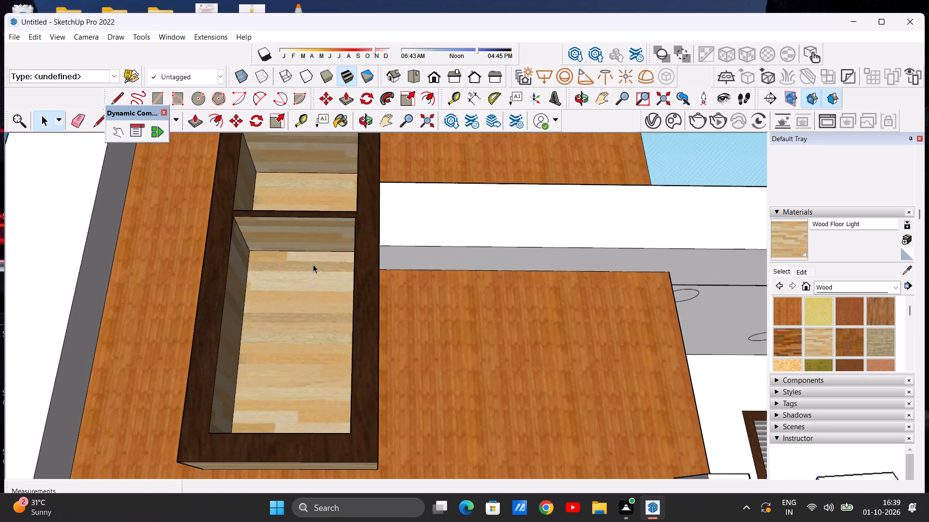
scroll(312, 276, down, 19)
scroll(308, 232, up, 1)
middle_drag(309, 235, 319, 329)
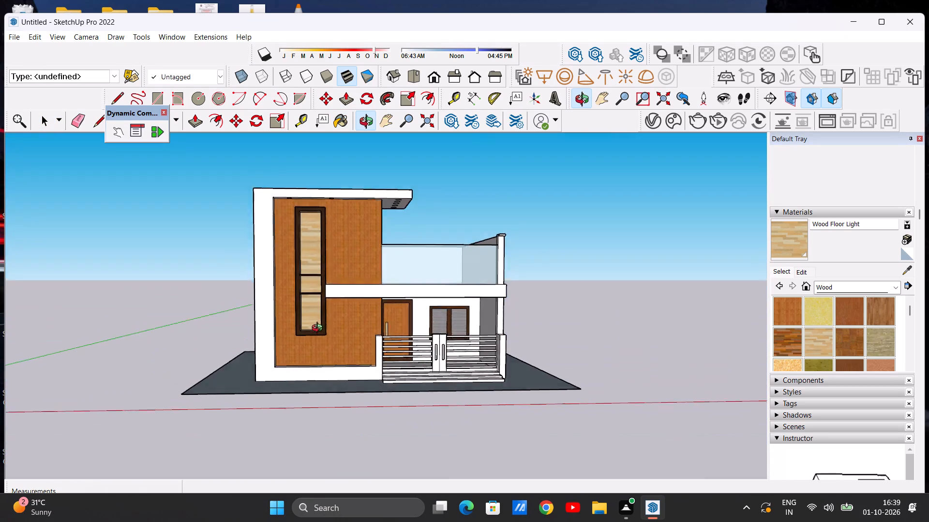
middle_drag(319, 329, 301, 342)
scroll(322, 292, down, 2)
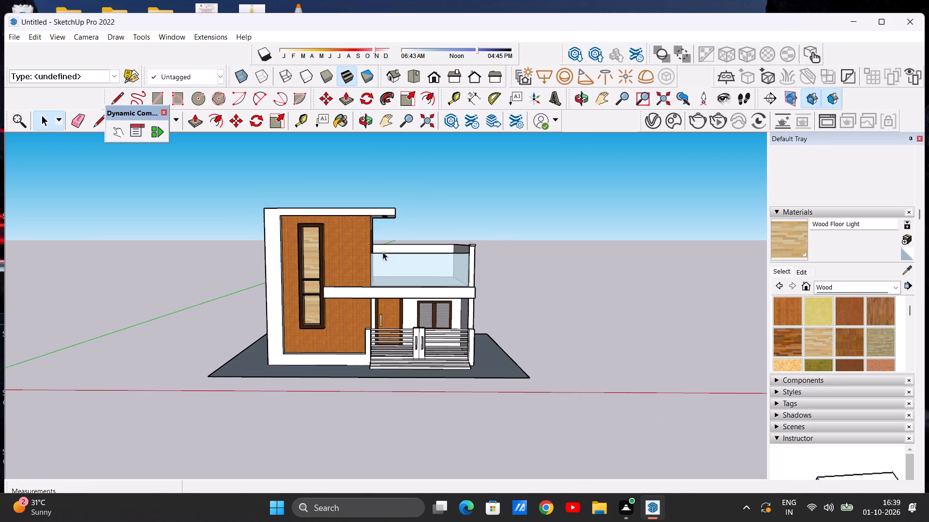
scroll(391, 247, up, 6)
scroll(410, 250, down, 3)
scroll(296, 265, up, 1)
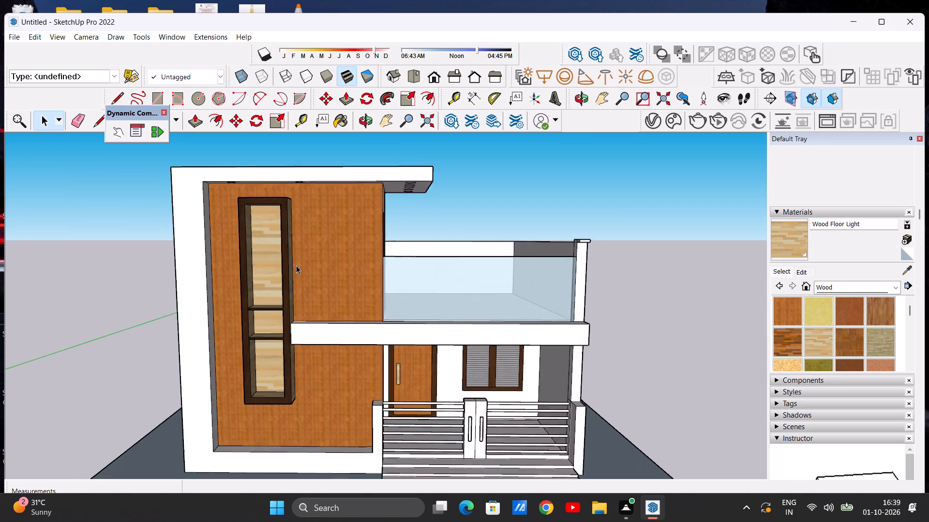
scroll(296, 265, up, 6)
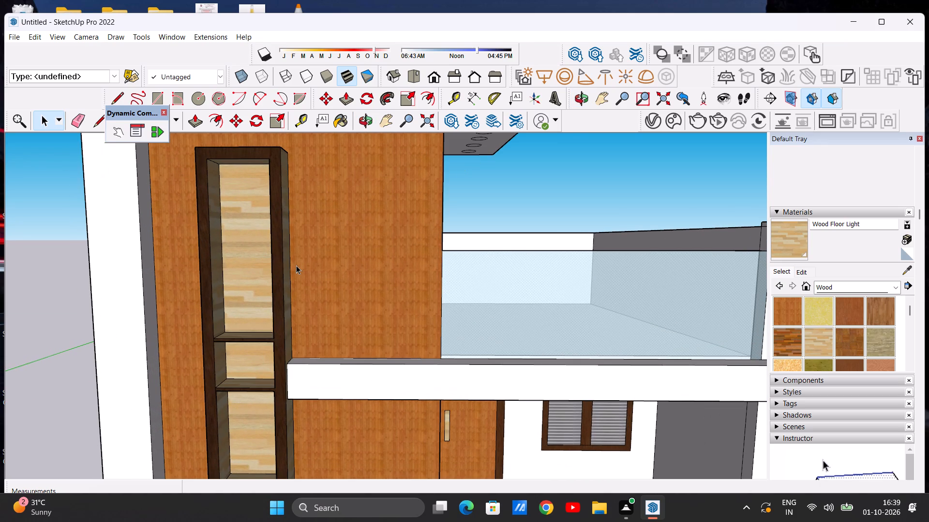
scroll(286, 252, down, 10)
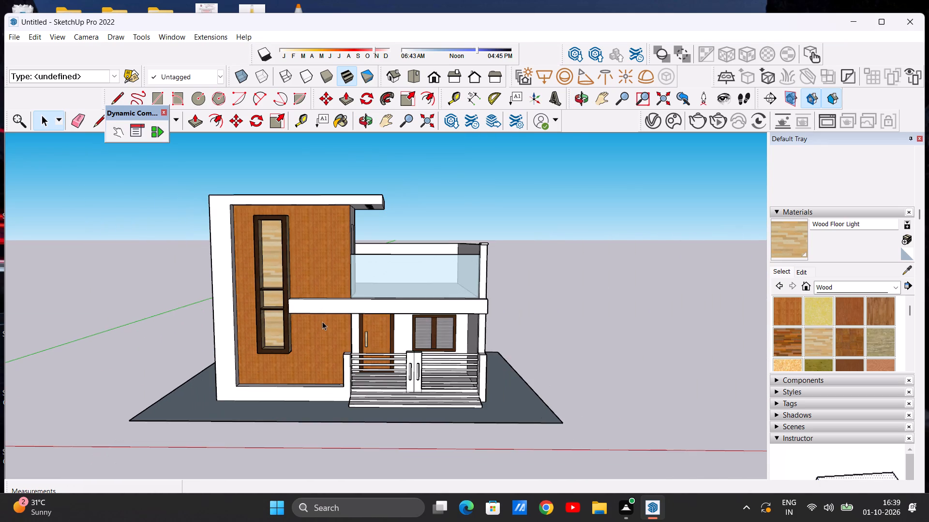
Place a spot light at the centre of the roof soffit's downlight circle nearest the niche frame's upper left corner.
middle_drag(324, 325, 312, 202)
scroll(303, 221, up, 9)
middle_drag(316, 217, 328, 199)
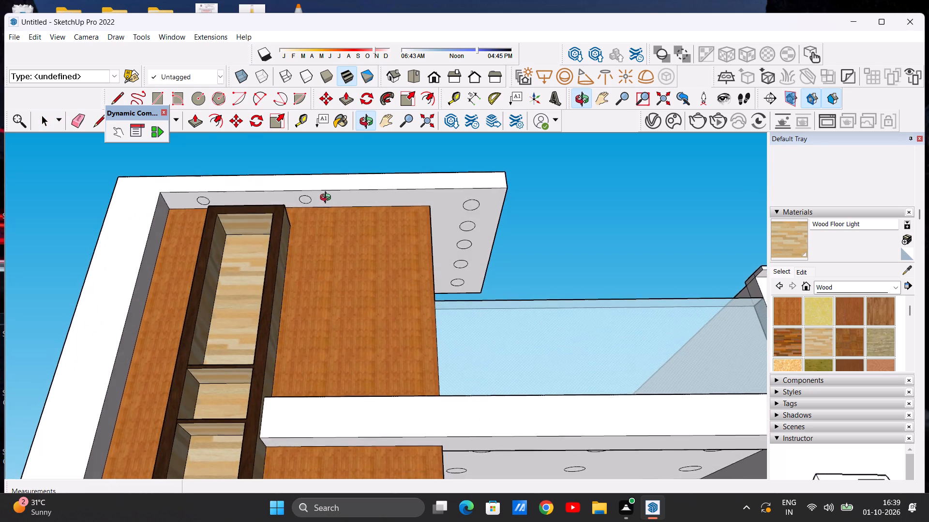
middle_drag(328, 199, 319, 193)
scroll(300, 227, up, 1)
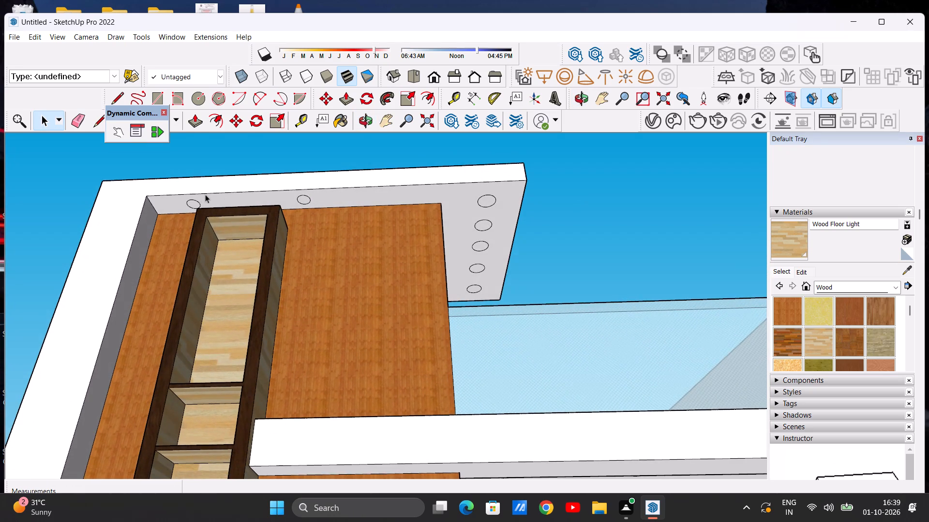
scroll(198, 196, up, 5)
middle_drag(186, 211, 224, 235)
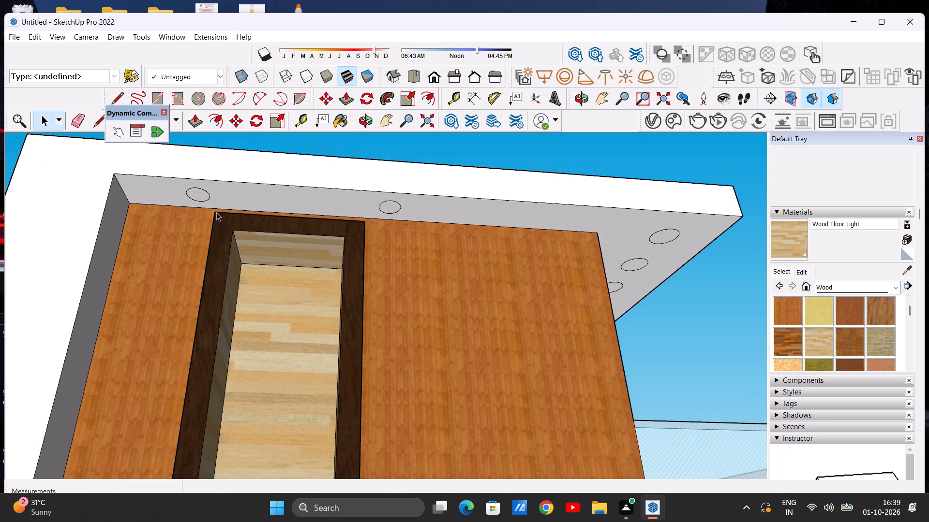
scroll(216, 212, up, 6)
scroll(185, 251, down, 14)
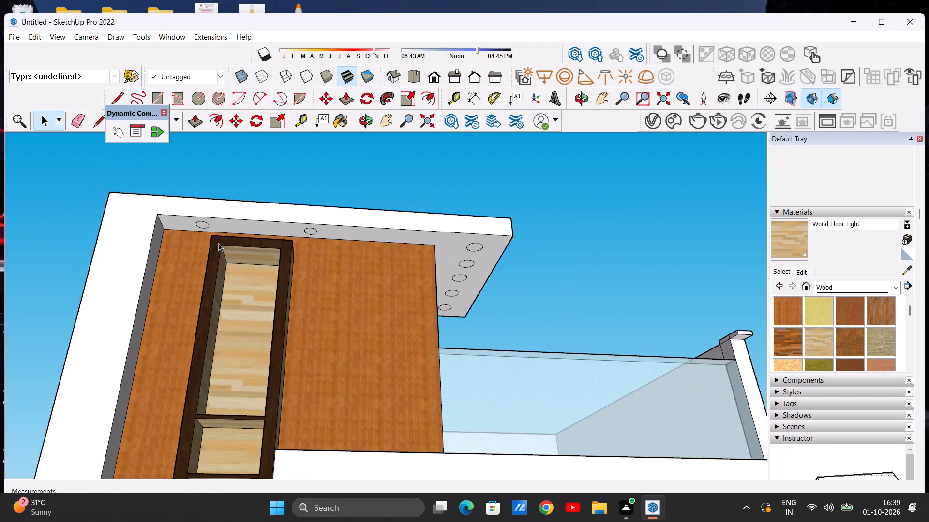
scroll(218, 243, down, 7)
scroll(215, 222, up, 16)
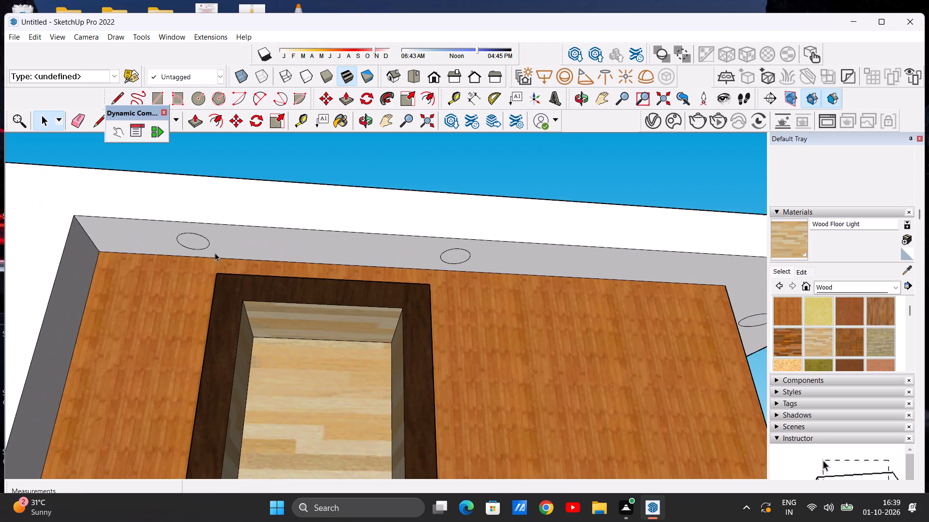
middle_drag(213, 262, 187, 224)
scroll(185, 232, up, 7)
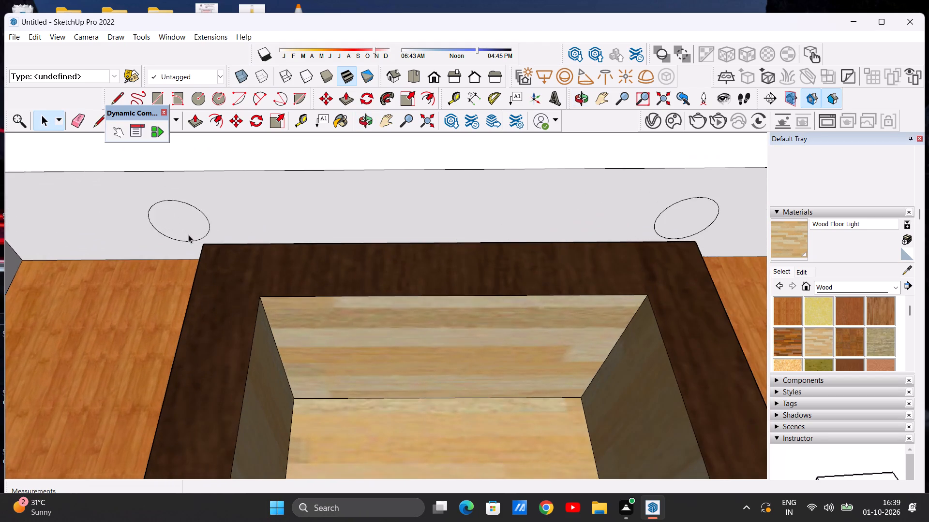
scroll(188, 234, up, 3)
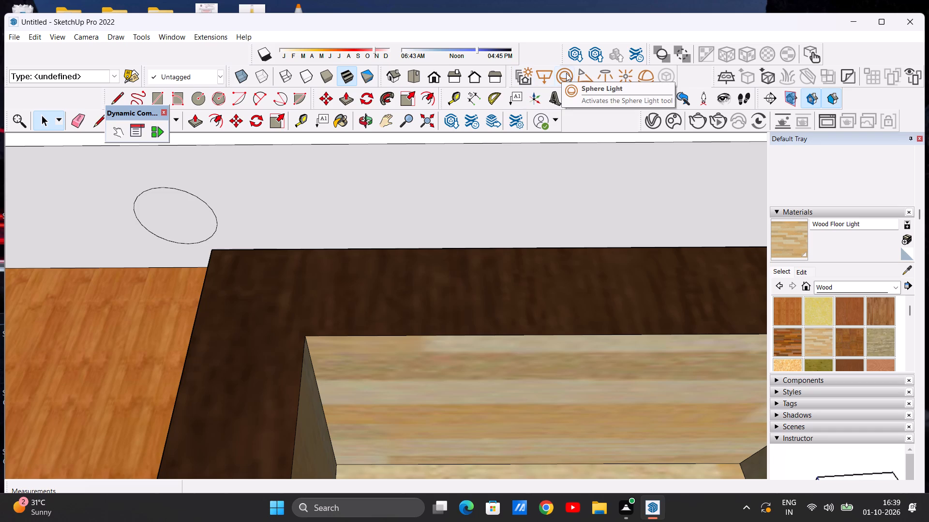
click(584, 75)
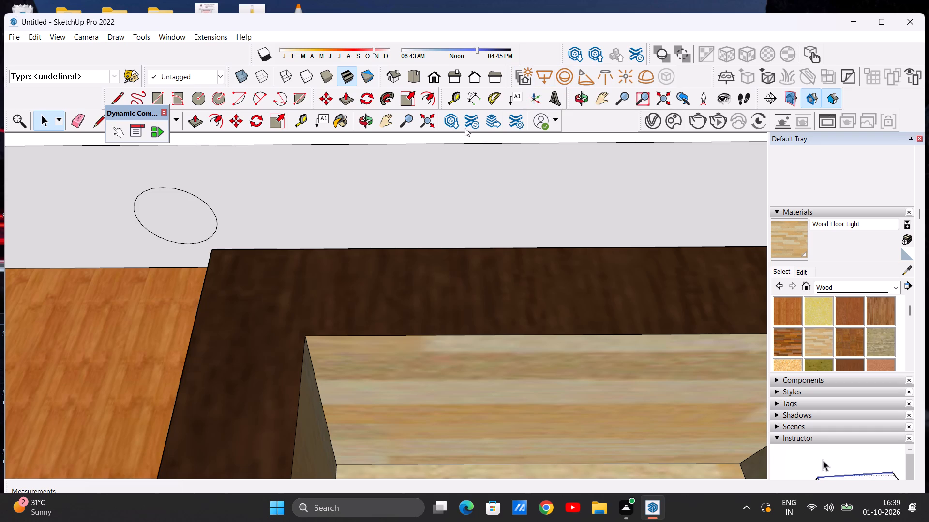
click(585, 77)
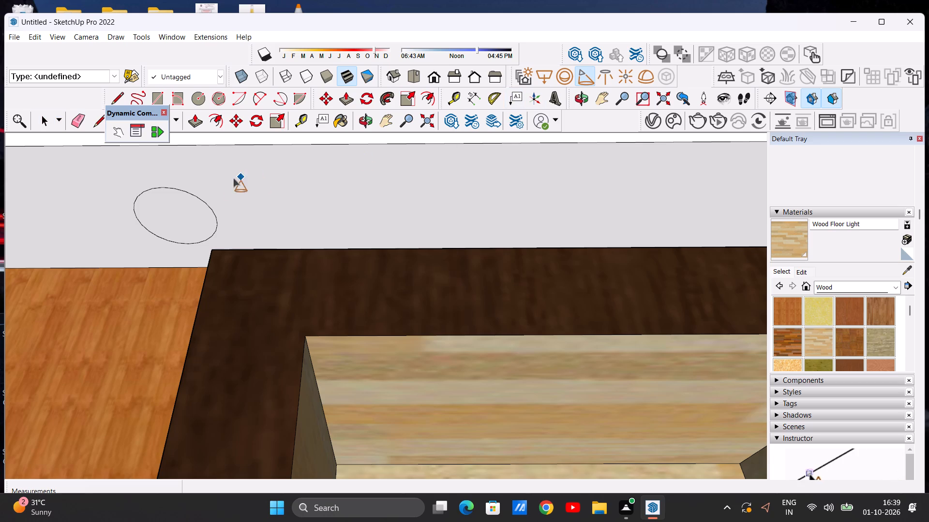
click(172, 223)
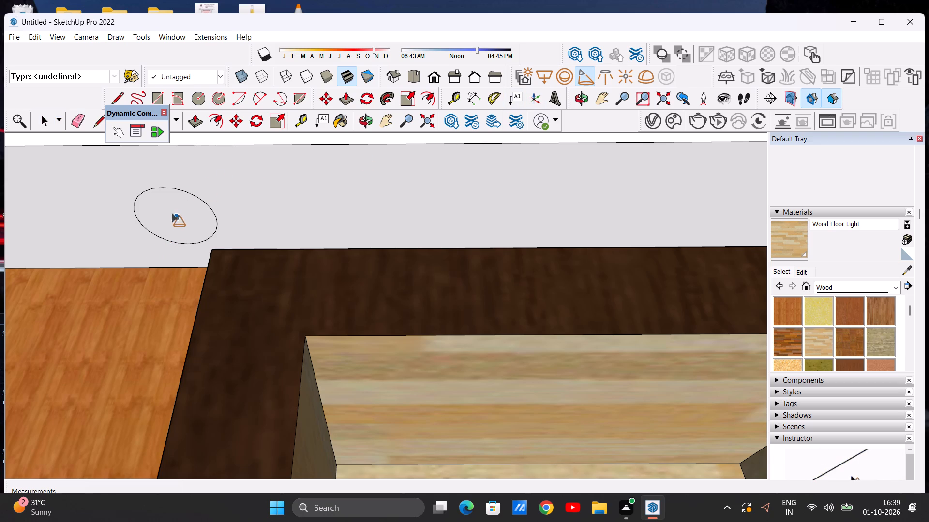
click(171, 214)
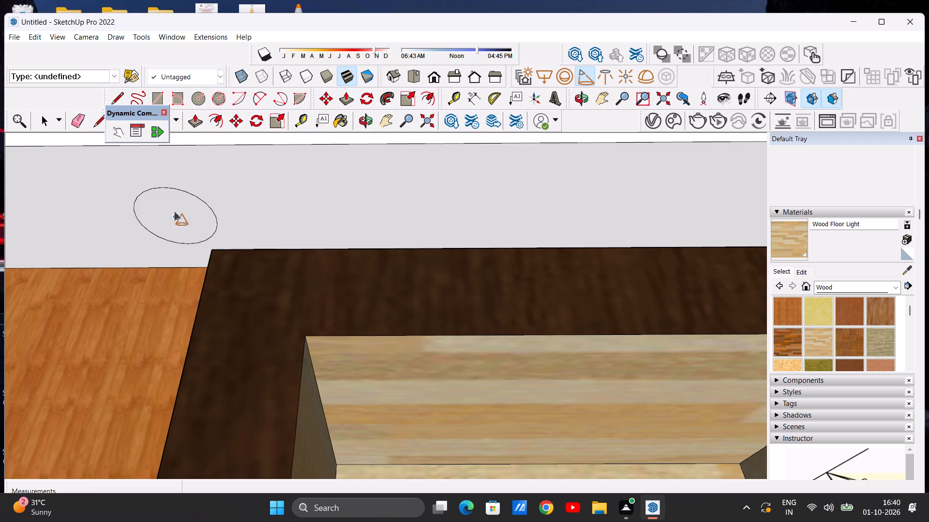
scroll(174, 207, up, 12)
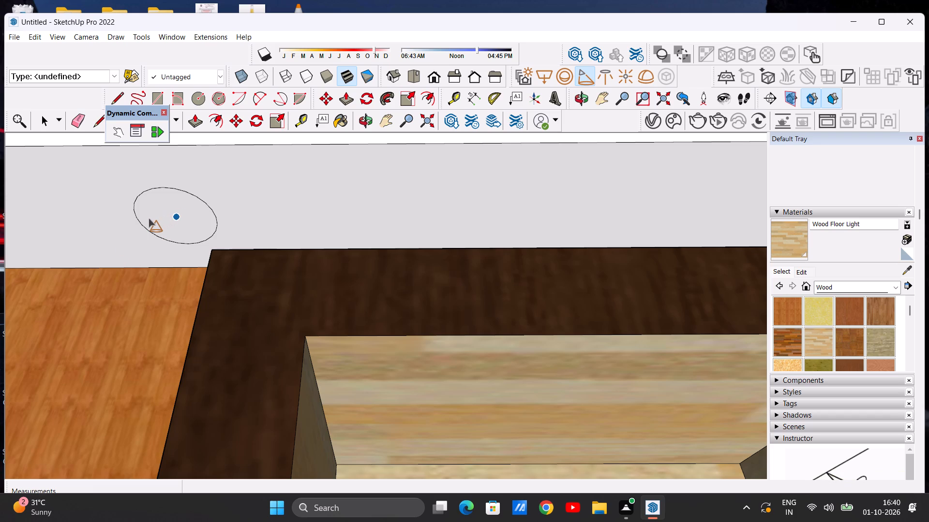
scroll(164, 213, up, 14)
Place a second spot light at the centre of the soffit downlight circle just right of the niche frame.
scroll(178, 214, down, 16)
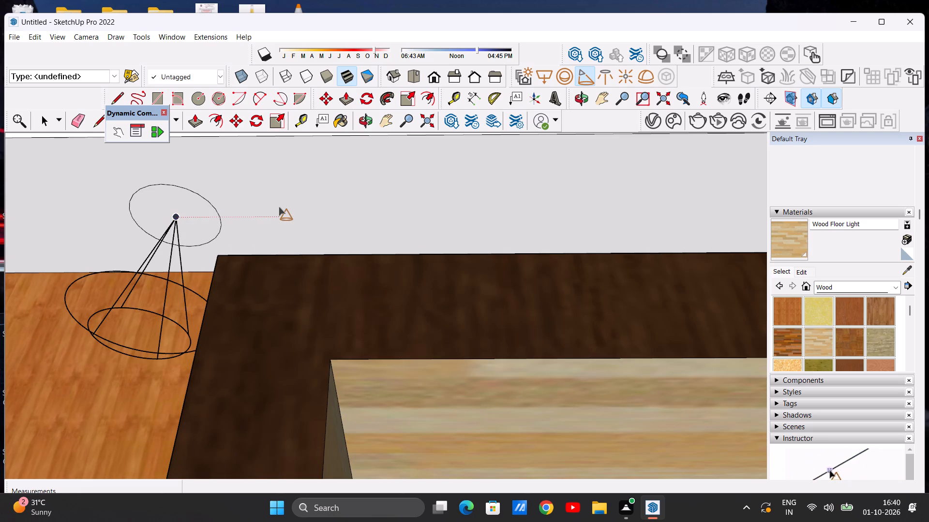
scroll(353, 198, down, 11)
scroll(555, 206, up, 11)
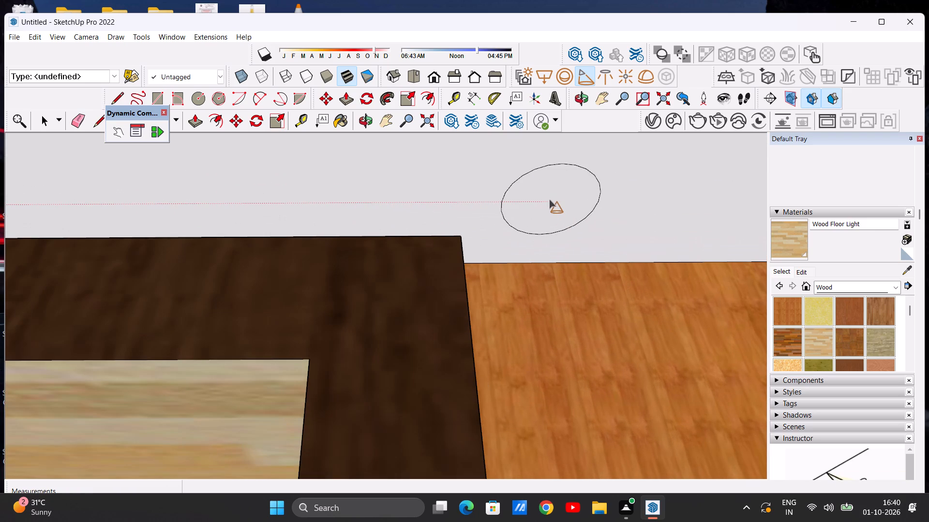
click(554, 202)
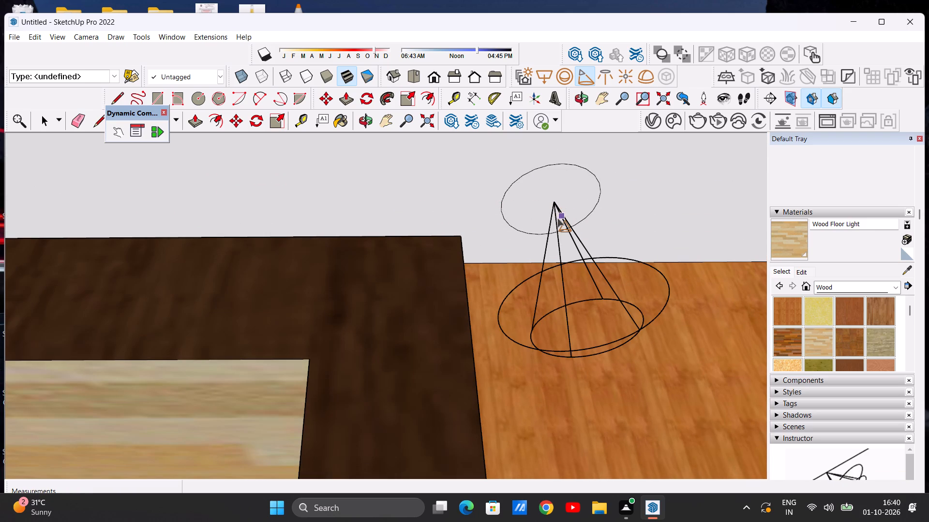
key(space)
Examine the two spot lights at the soffit downlight circles above the niche frame, near and far.
scroll(498, 228, down, 7)
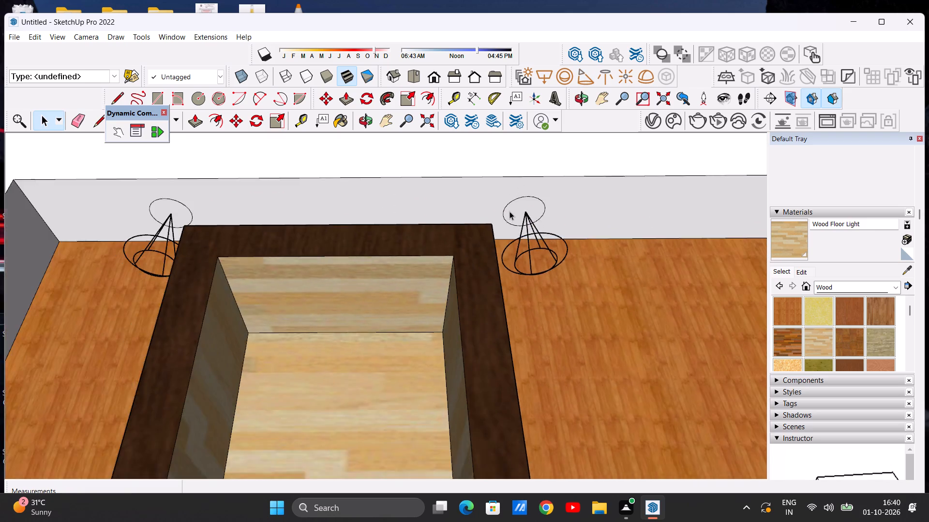
scroll(509, 211, down, 6)
middle_drag(513, 210, 508, 299)
scroll(502, 235, down, 5)
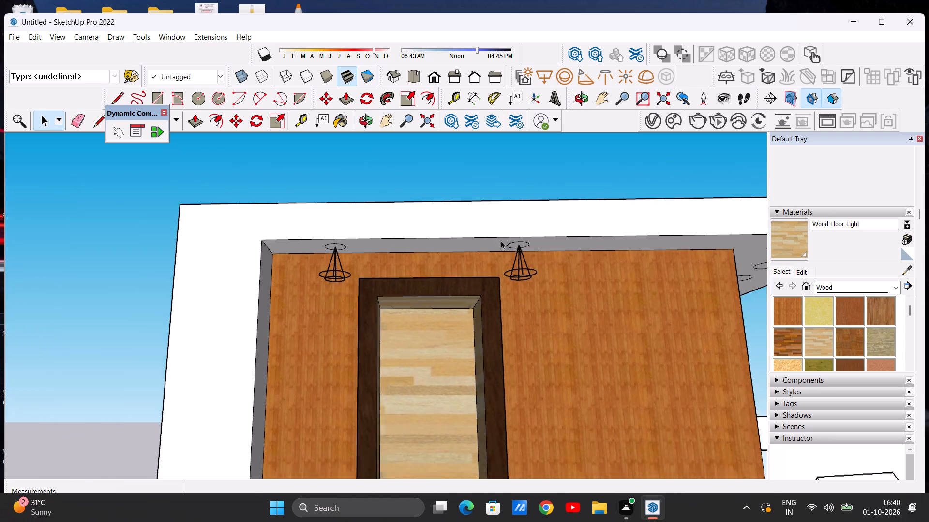
scroll(501, 241, down, 1)
scroll(375, 251, up, 15)
scroll(343, 242, up, 14)
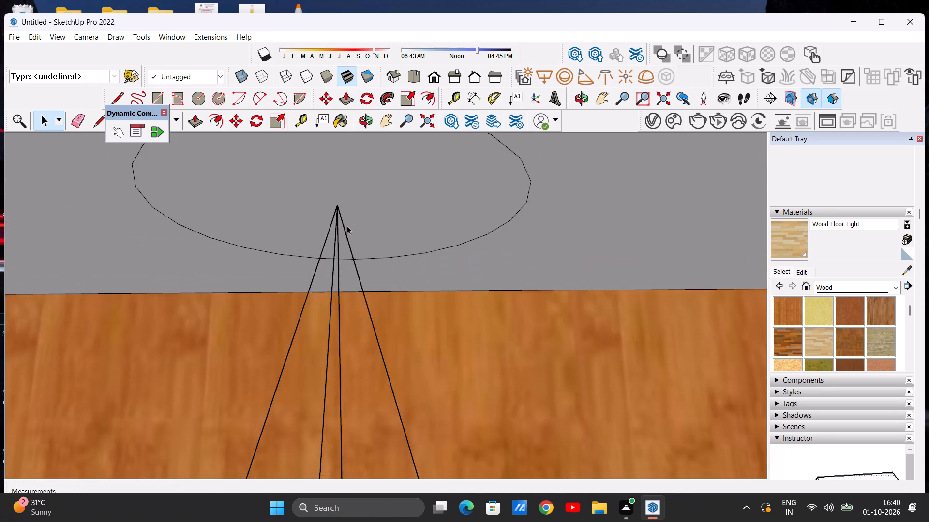
scroll(347, 226, up, 1)
scroll(330, 220, down, 11)
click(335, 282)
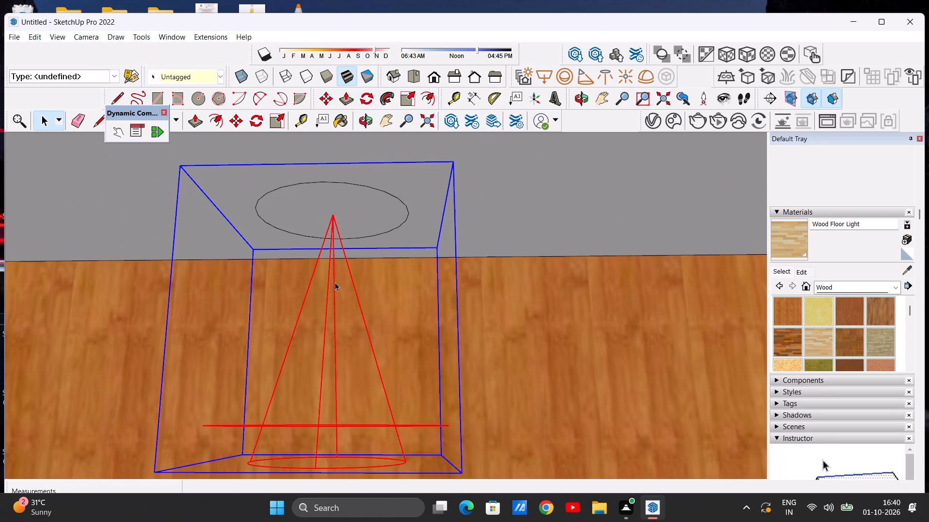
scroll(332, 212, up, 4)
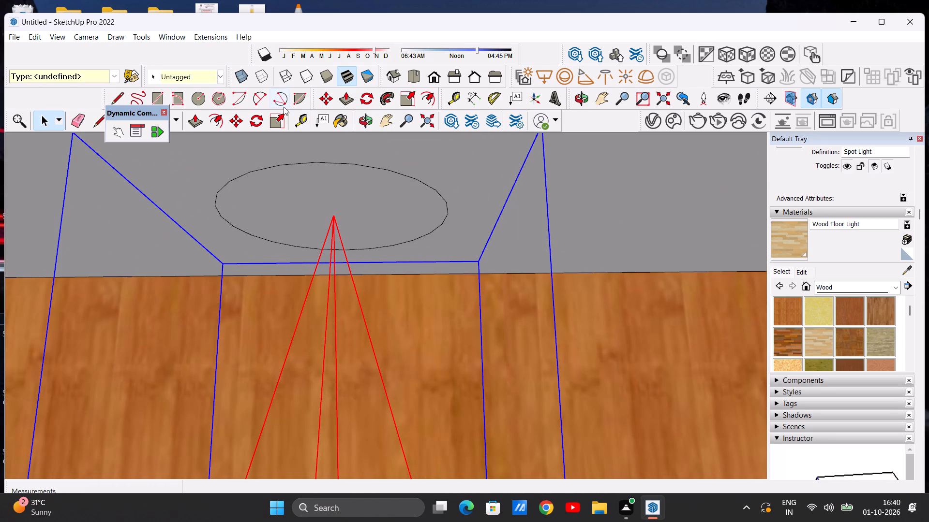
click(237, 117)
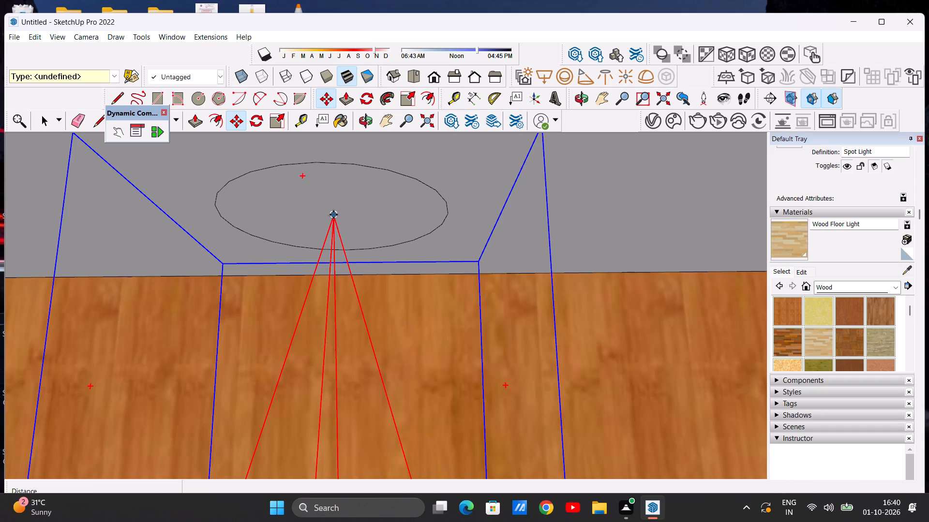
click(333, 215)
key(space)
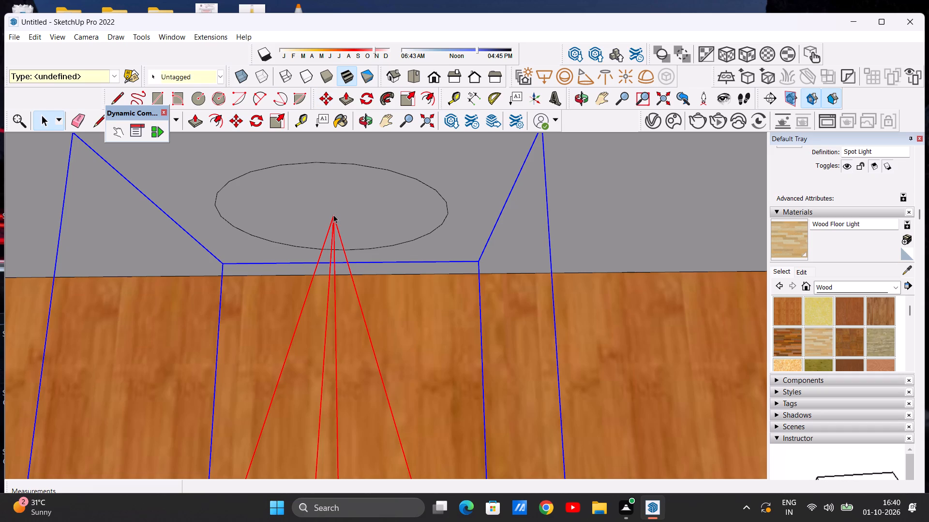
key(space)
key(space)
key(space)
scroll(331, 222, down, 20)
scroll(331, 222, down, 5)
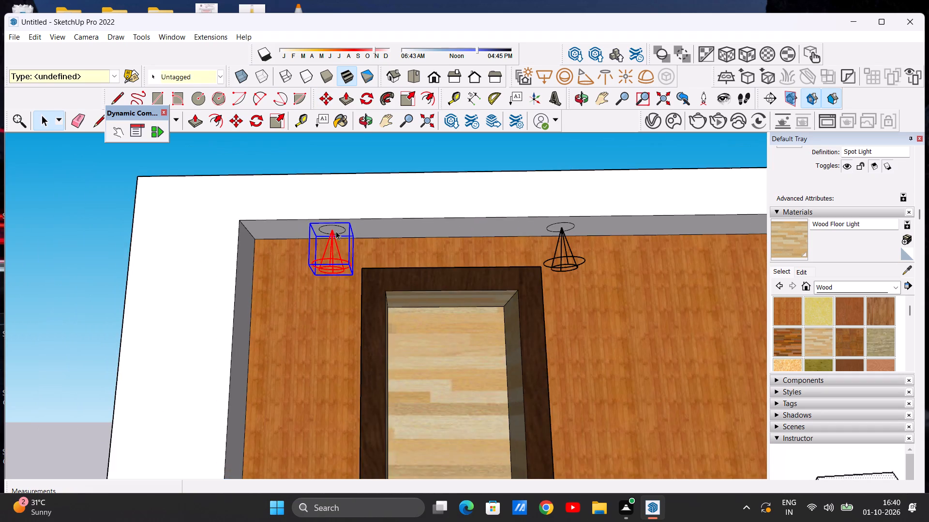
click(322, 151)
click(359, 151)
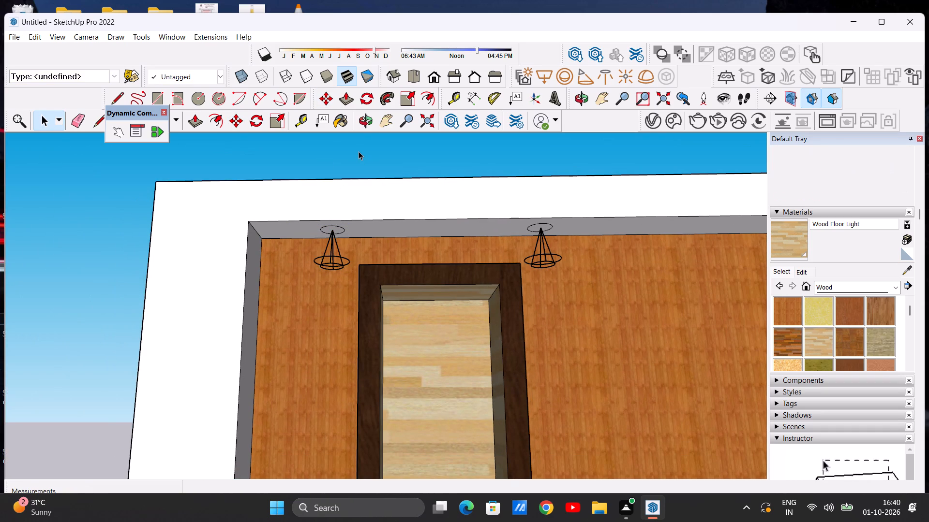
Frame the niche with both spot lights, make a V-Ray test render from the Asset Editor, and close the rendered image.
scroll(527, 195, up, 2)
scroll(432, 184, down, 5)
scroll(534, 207, up, 4)
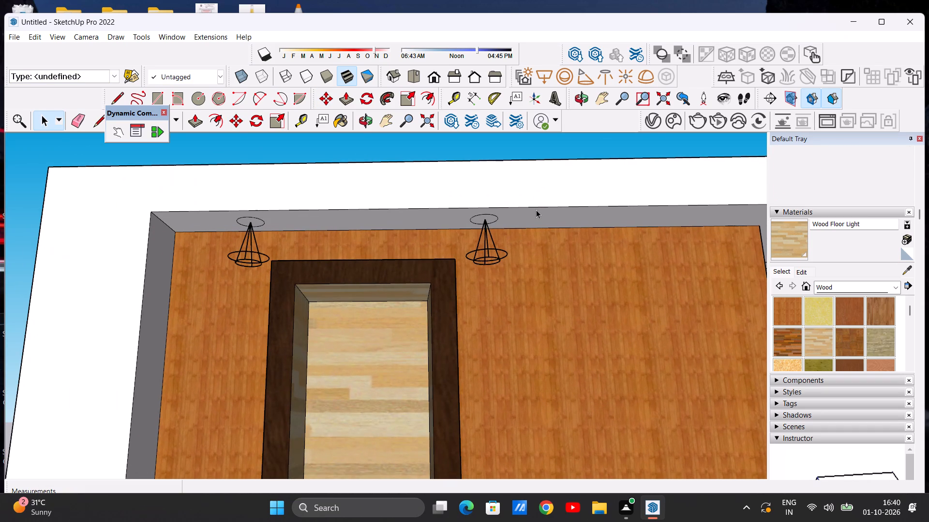
click(653, 119)
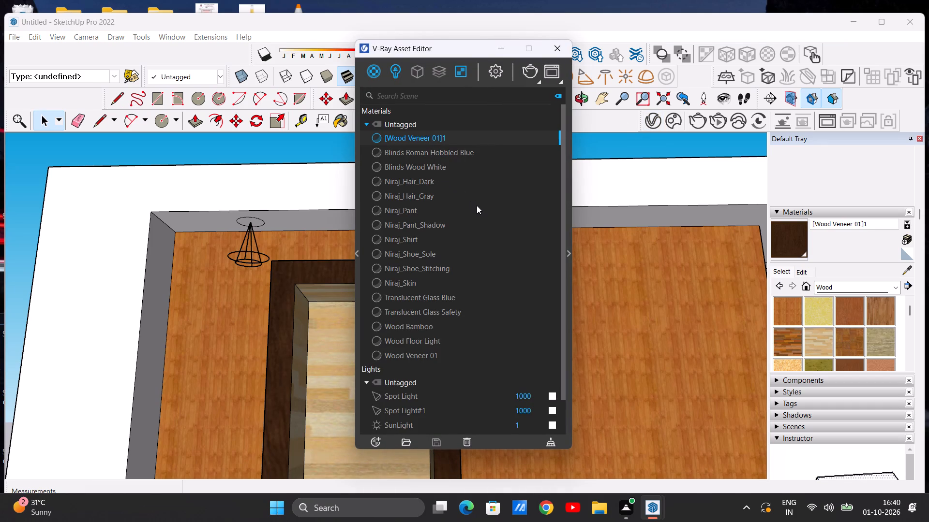
scroll(478, 205, down, 4)
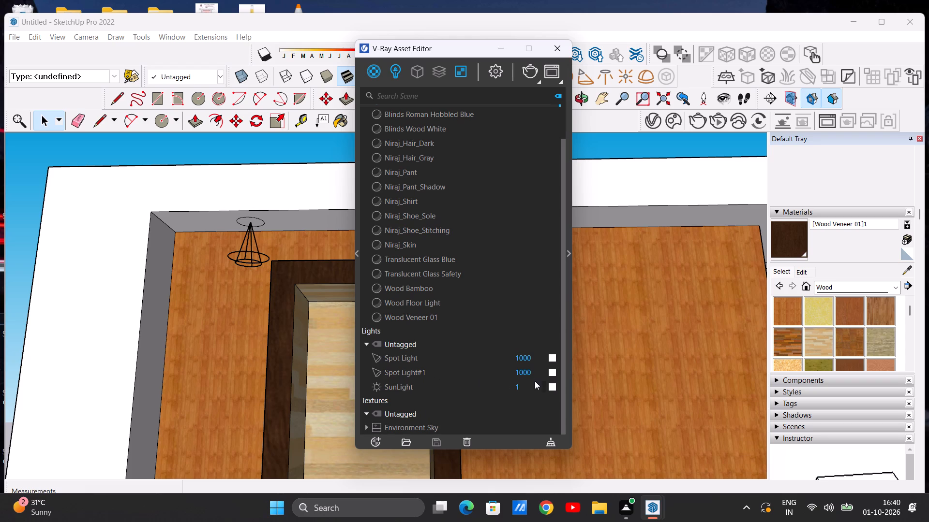
click(525, 68)
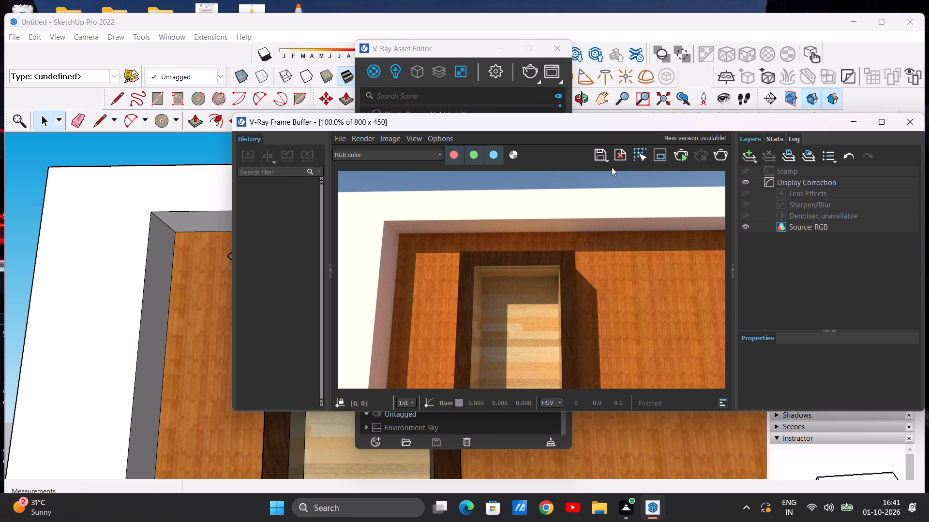
click(916, 117)
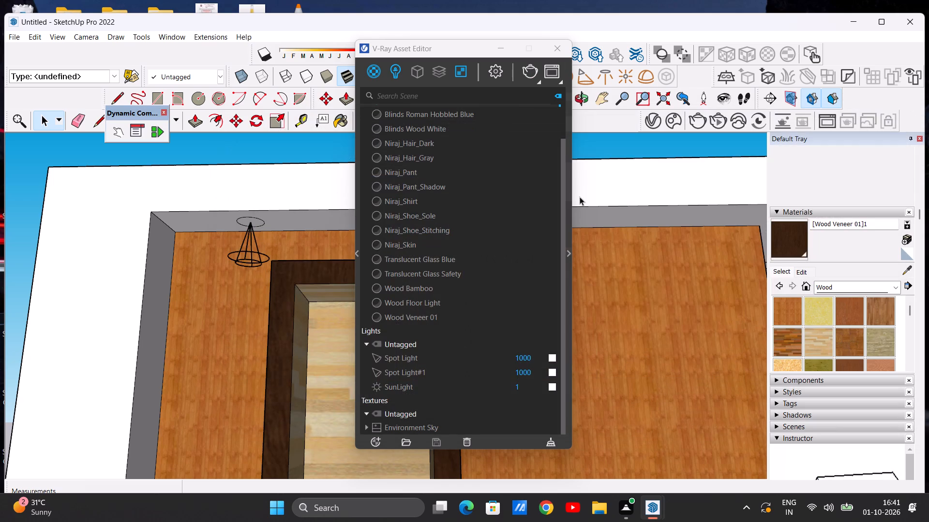
Set the SunLight intensity to 0 in the V-Ray Asset Editor.
drag(527, 386, 516, 386)
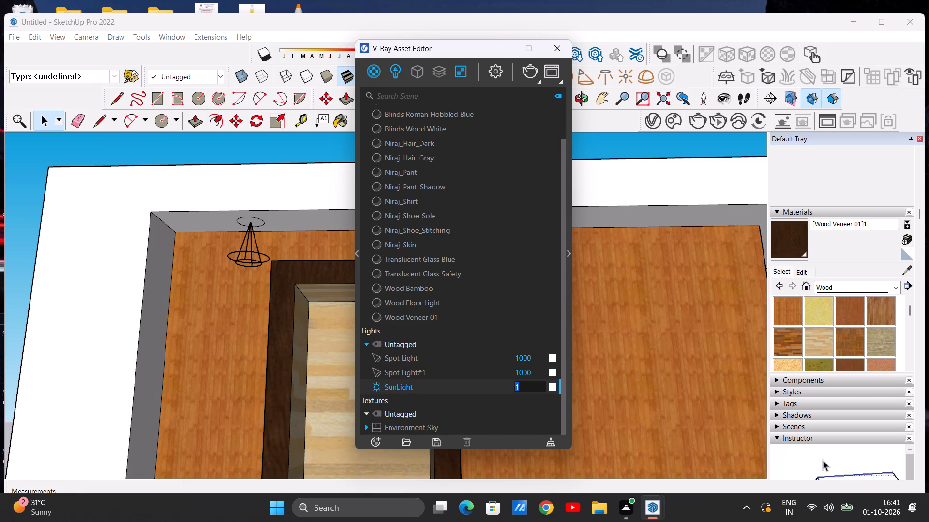
key(BackSpace)
key(0)
key(Return)
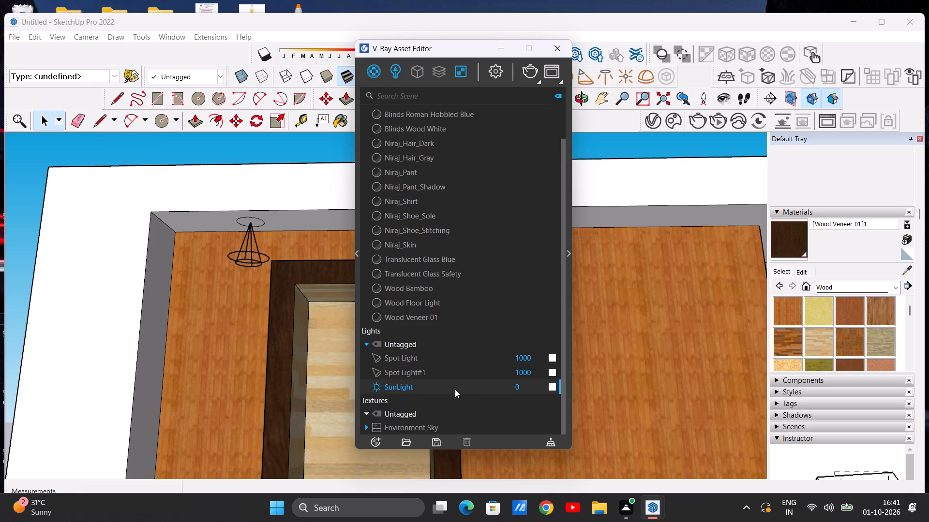
Render the niche view again with V-Ray, inspect the light around the niche frame, and close the rendered image.
click(529, 77)
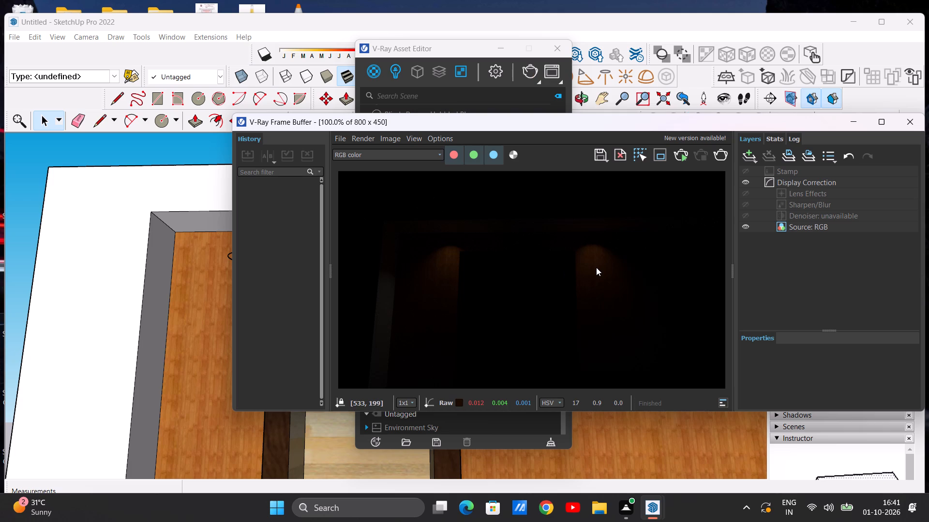
scroll(600, 272, up, 1)
scroll(597, 272, down, 2)
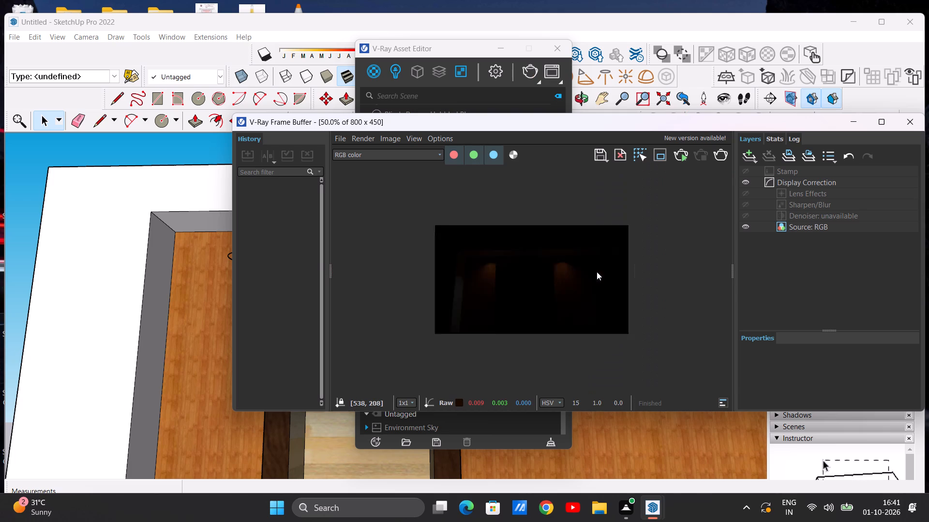
scroll(597, 272, down, 1)
scroll(544, 281, up, 2)
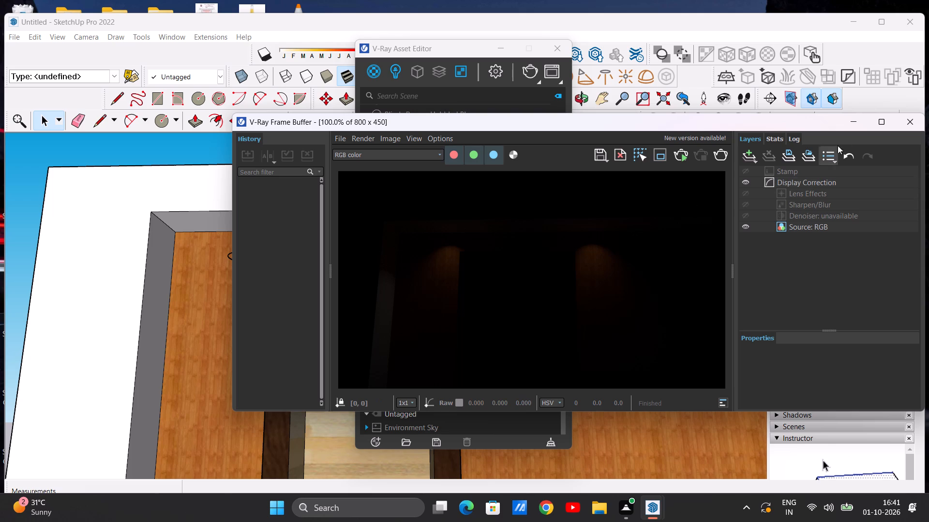
click(907, 115)
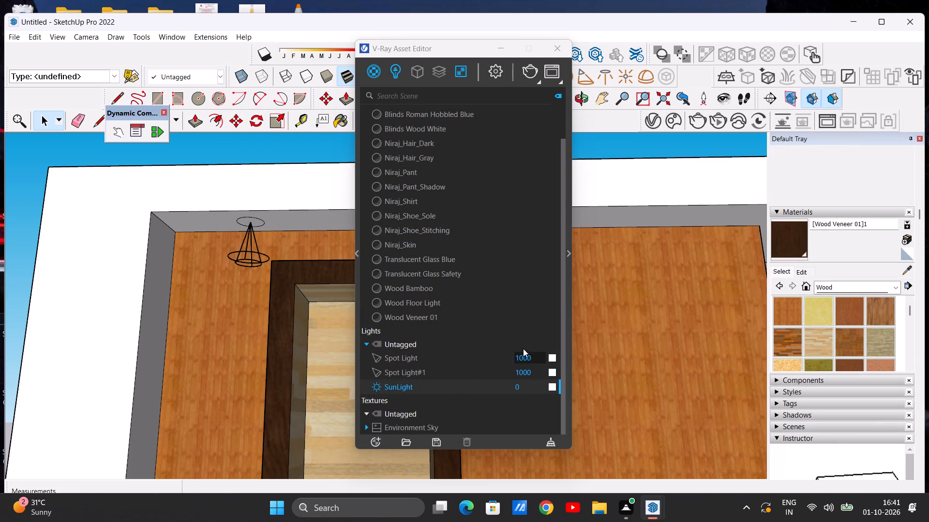
Set the intensity of the light named Spot Light to 6000.
click(533, 356)
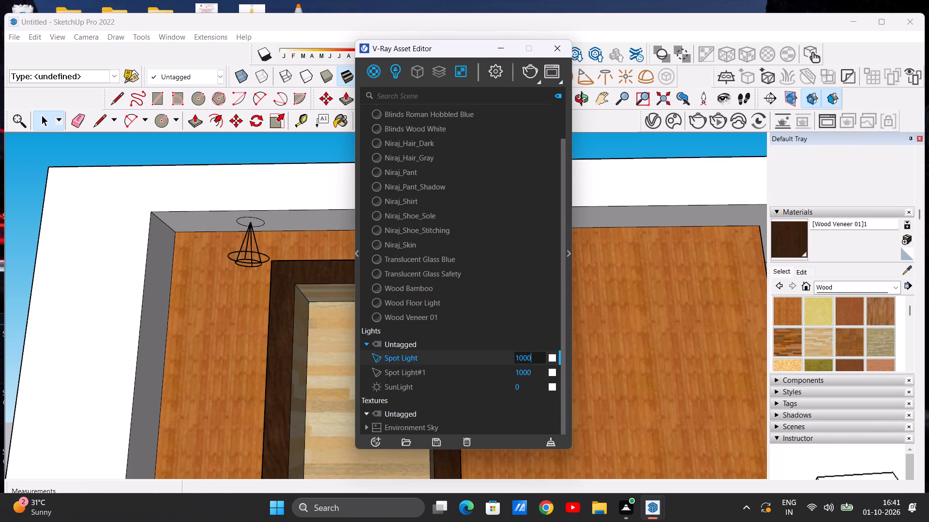
key(BackSpace)
key(BackSpace)
key(BackSpace)
key(BackSpace)
key(BackSpace)
key(BackSpace)
key(BackSpace)
key(BackSpace)
key(BackSpace)
key(BackSpace)
key(BackSpace)
key(BackSpace)
key(BackSpace)
key(BackSpace)
text(6000)
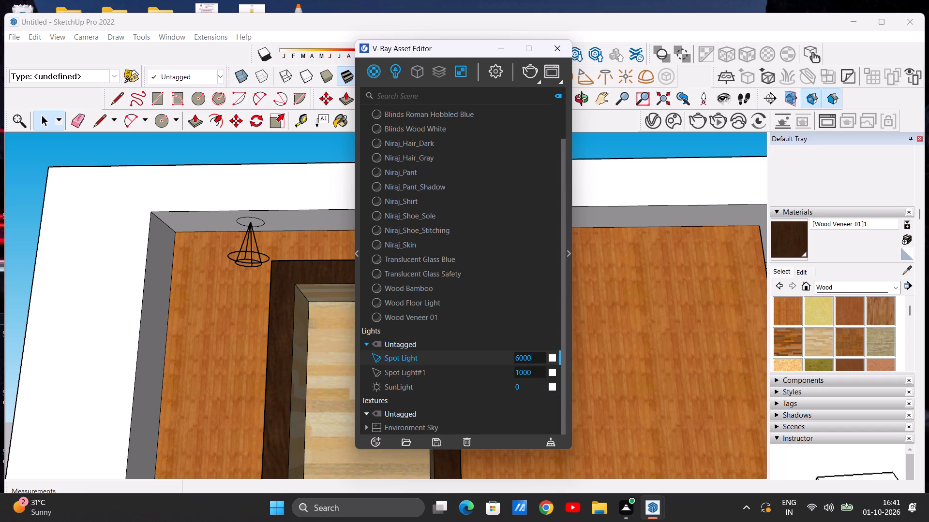
Set the intensity of Spot Light#1 to 6000.
click(534, 374)
key(BackSpace)
key(BackSpace)
key(BackSpace)
key(BackSpace)
key(BackSpace)
key(BackSpace)
key(BackSpace)
key(BackSpace)
key(BackSpace)
key(BackSpace)
key(BackSpace)
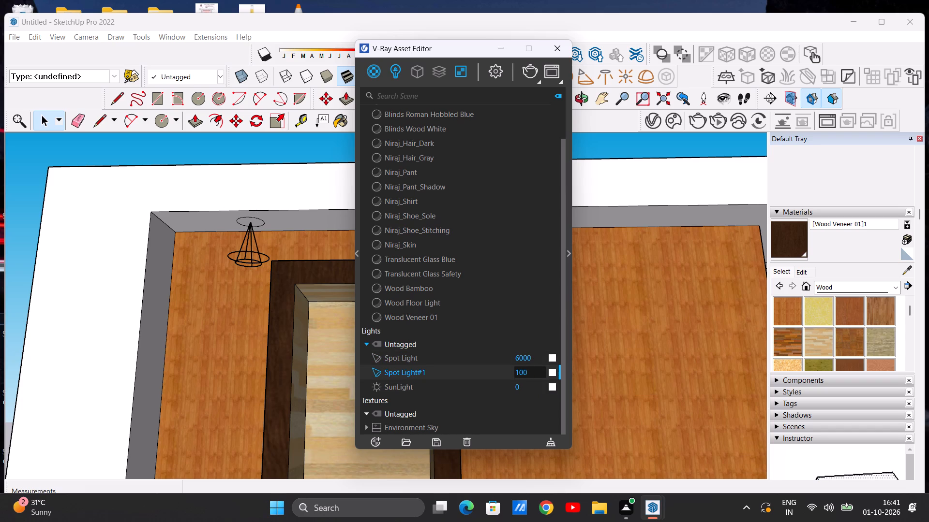
text(6000)
Render the niche view with V-Ray, inspect the spot light glow on the wood wall, and close the rendered image.
click(528, 72)
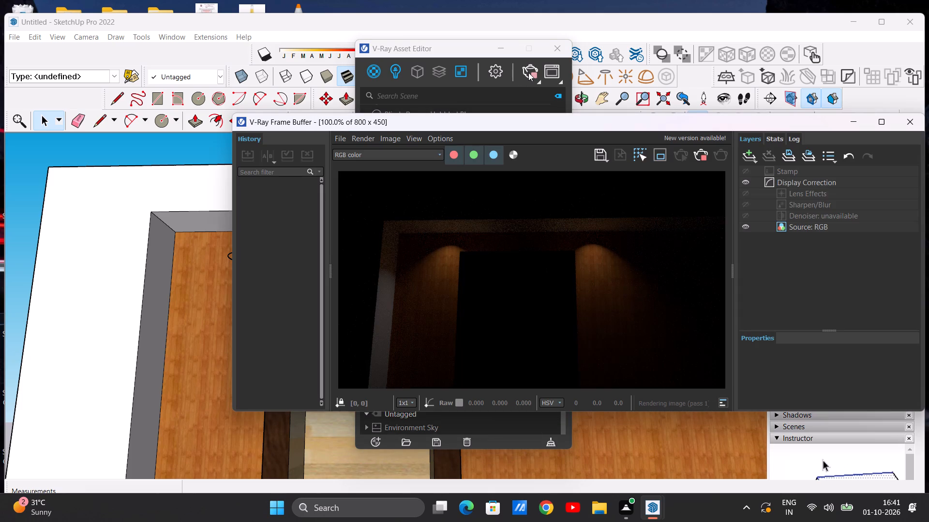
scroll(414, 259, down, 2)
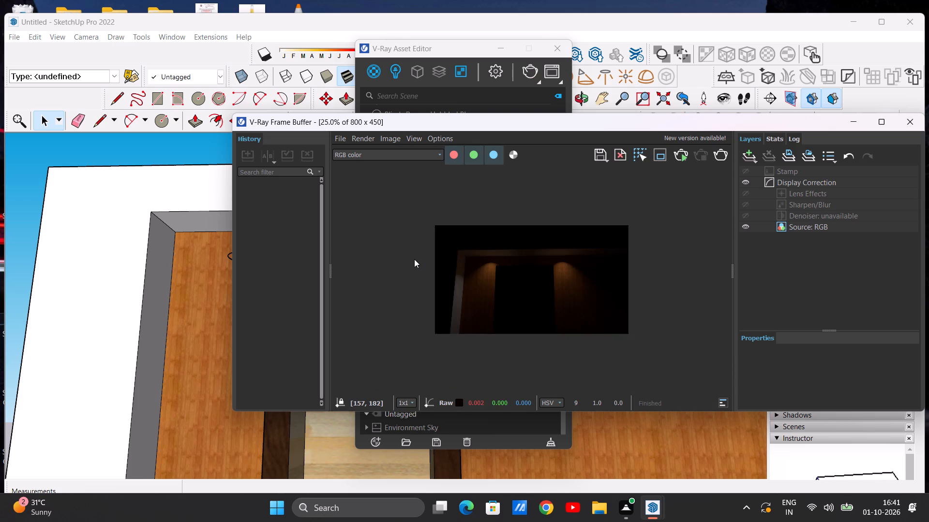
scroll(530, 270, up, 4)
scroll(531, 272, down, 3)
scroll(552, 273, up, 1)
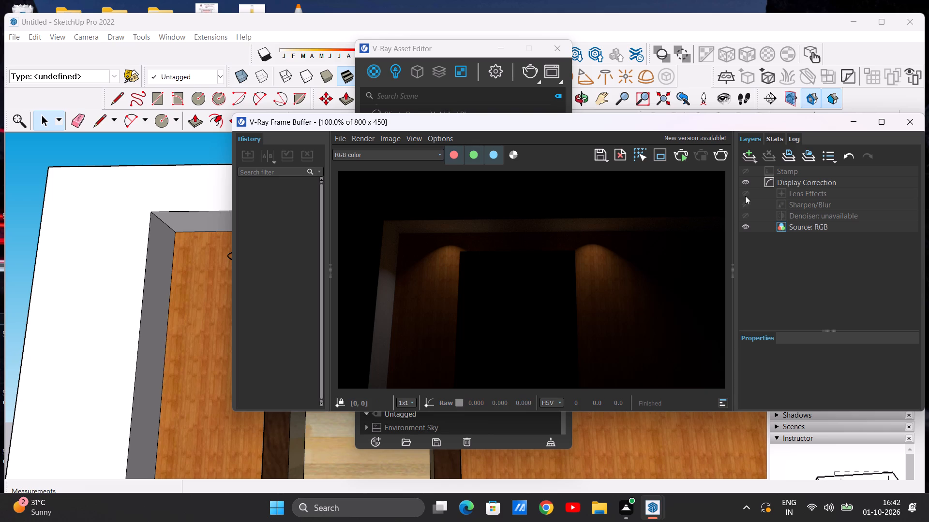
click(914, 121)
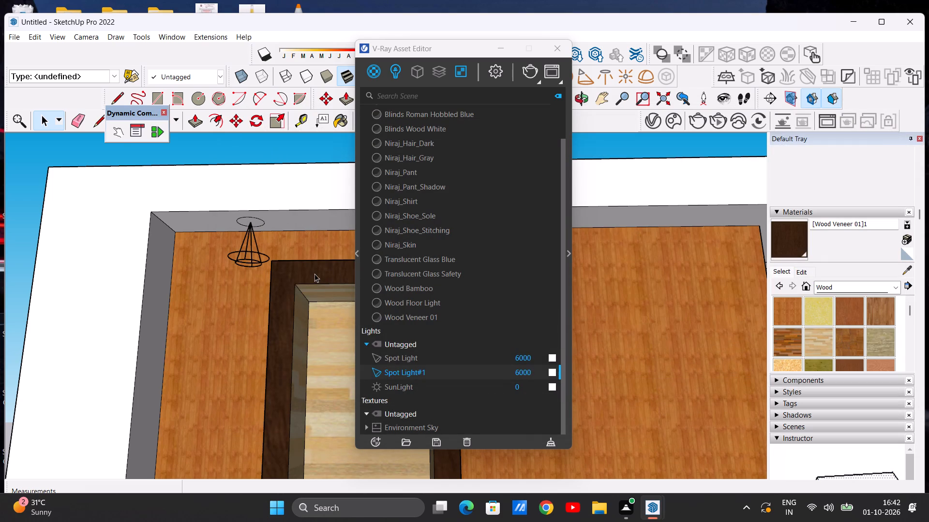
Set the intensity of the light named Spot Light to 8000.
scroll(240, 241, up, 3)
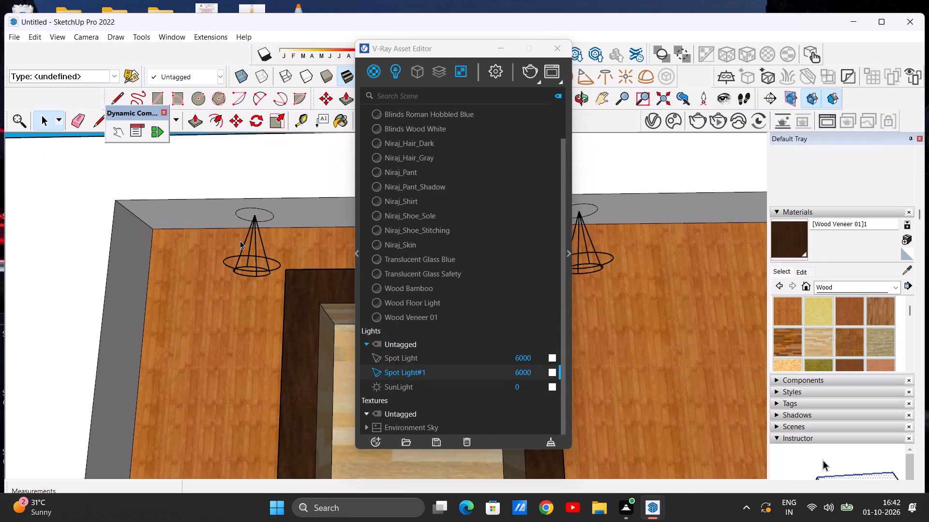
scroll(245, 246, down, 4)
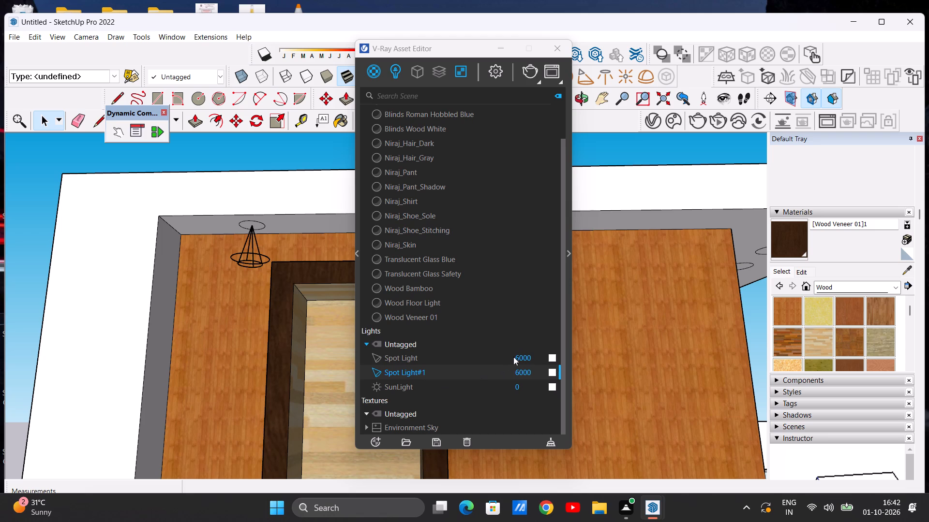
click(536, 358)
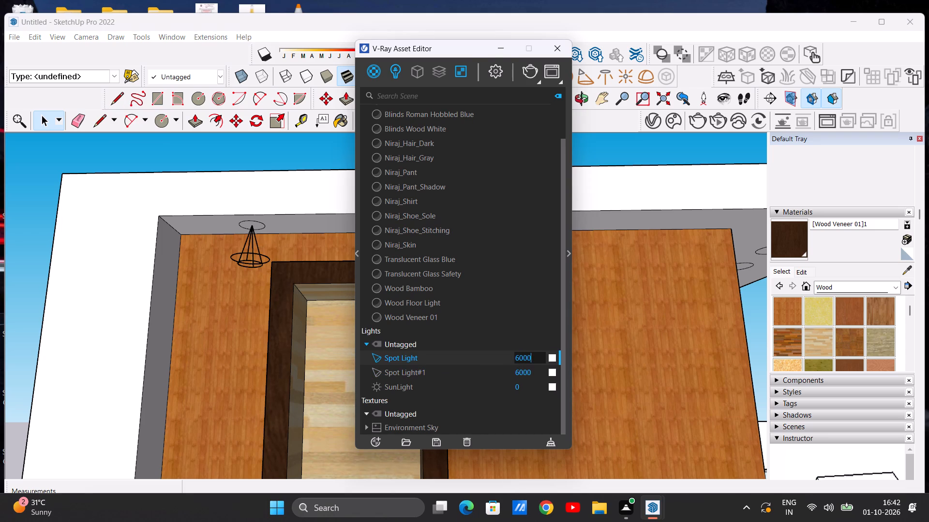
key(BackSpace)
key(BackSpace)
key(BackSpace)
key(BackSpace)
key(BackSpace)
key(BackSpace)
key(BackSpace)
key(BackSpace)
key(BackSpace)
key(BackSpace)
key(BackSpace)
key(BackSpace)
key(BackSpace)
key(BackSpace)
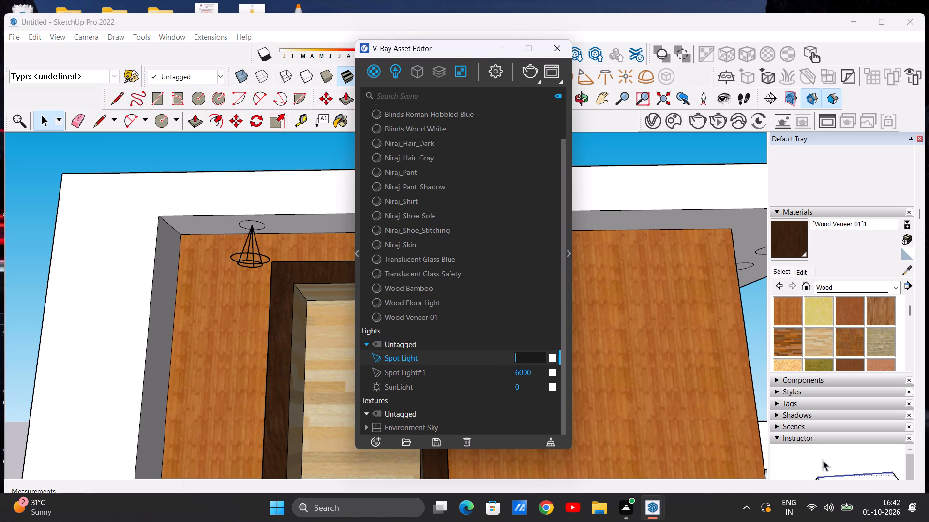
text(8000)
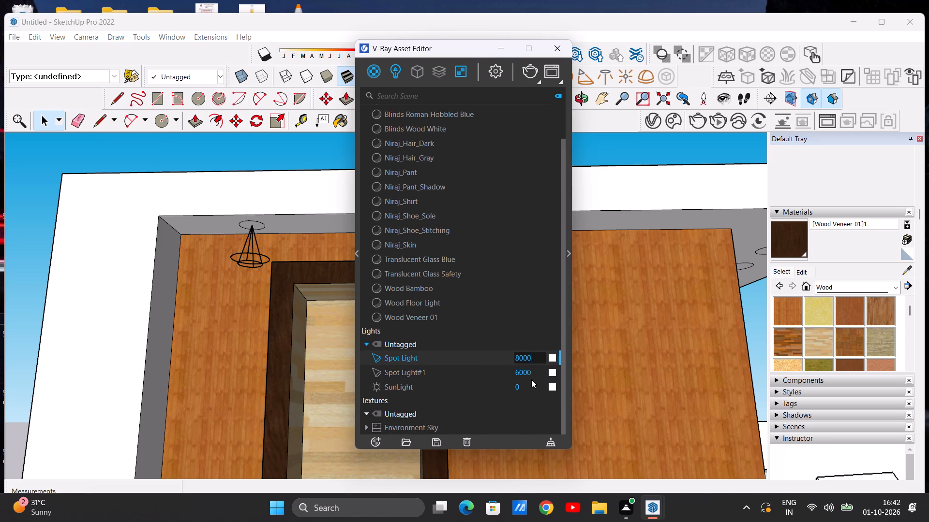
Set the intensity of Spot Light#1 to 8000.
click(534, 372)
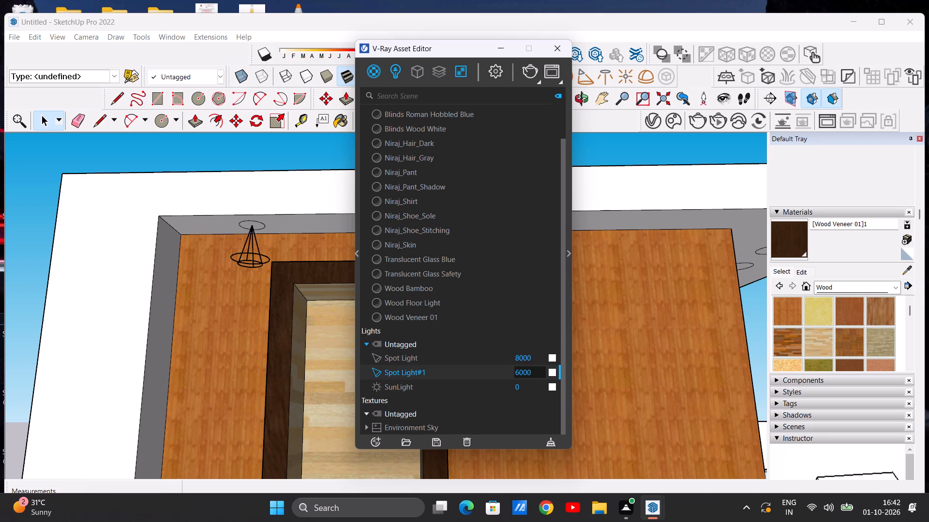
key(BackSpace)
key(BackSpace)
key(BackSpace)
key(BackSpace)
text(8000)
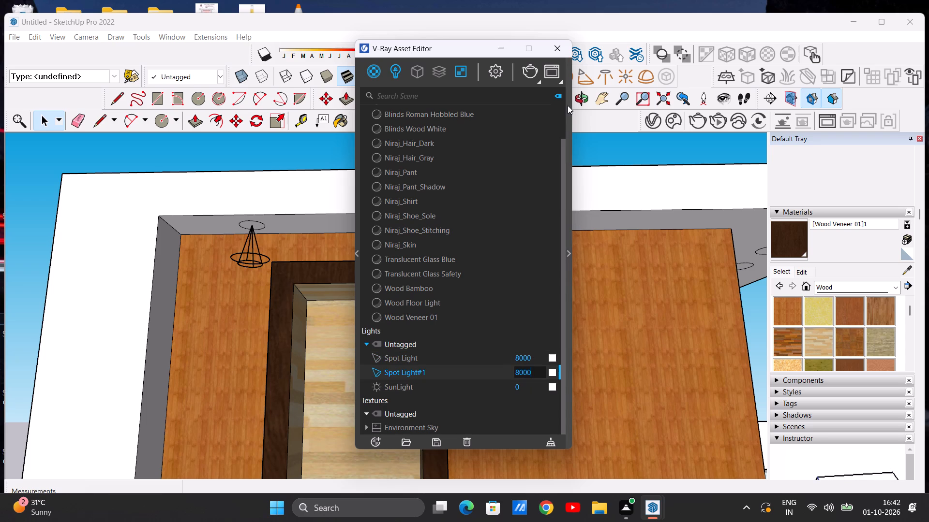
Render the niche view with V-Ray, inspect the light on the wood wall, and close the render and the asset editor.
click(527, 71)
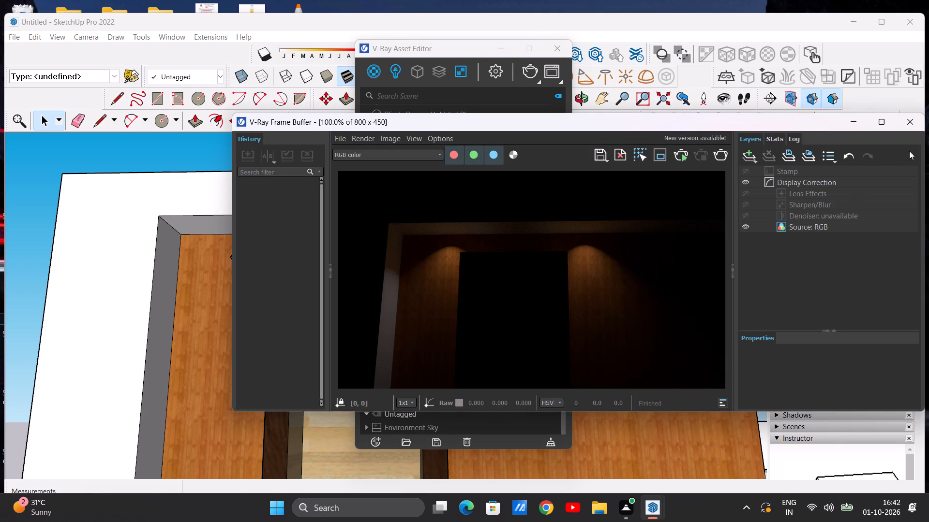
click(911, 125)
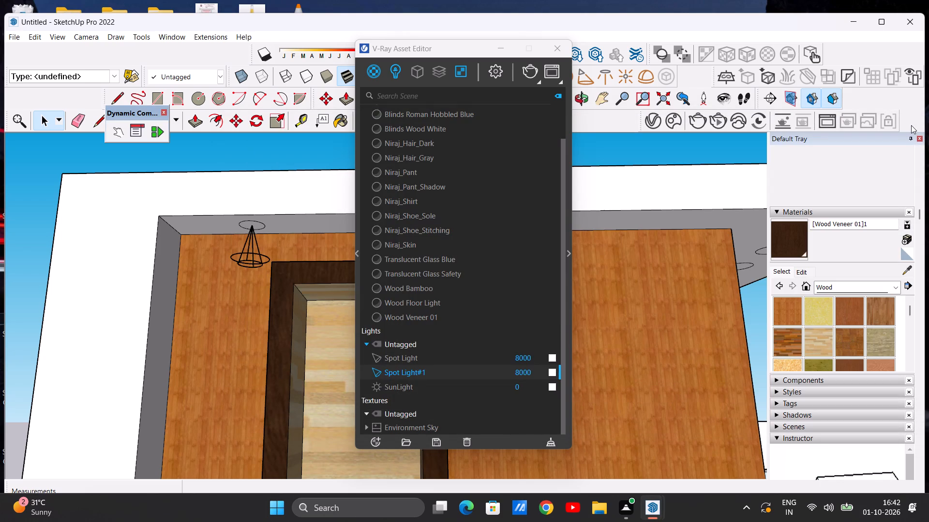
click(566, 49)
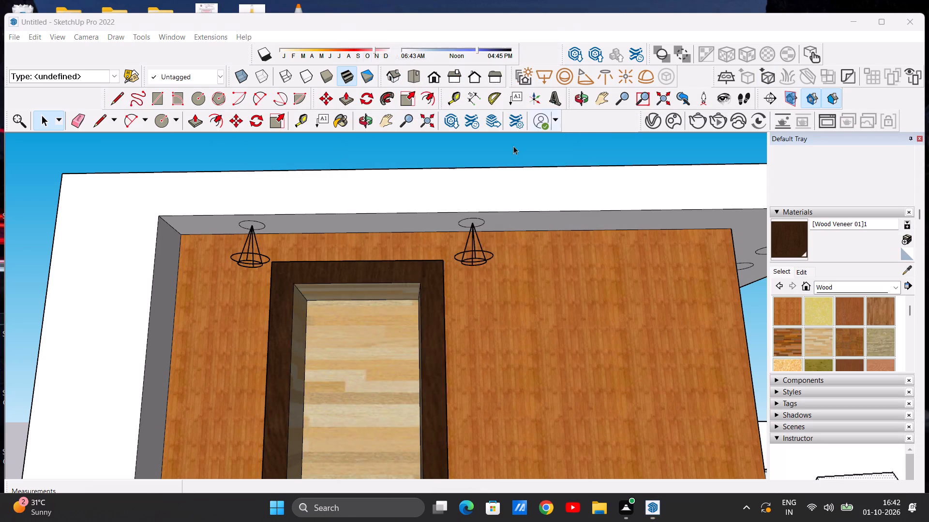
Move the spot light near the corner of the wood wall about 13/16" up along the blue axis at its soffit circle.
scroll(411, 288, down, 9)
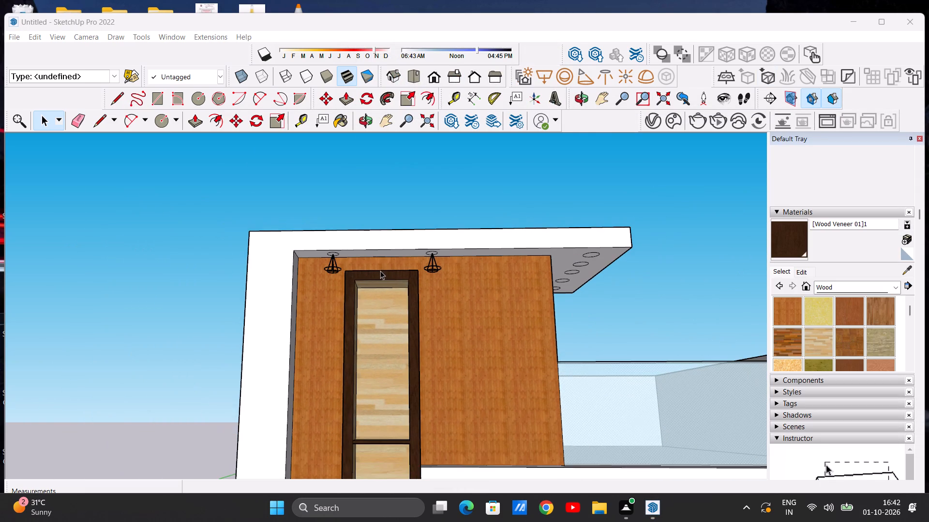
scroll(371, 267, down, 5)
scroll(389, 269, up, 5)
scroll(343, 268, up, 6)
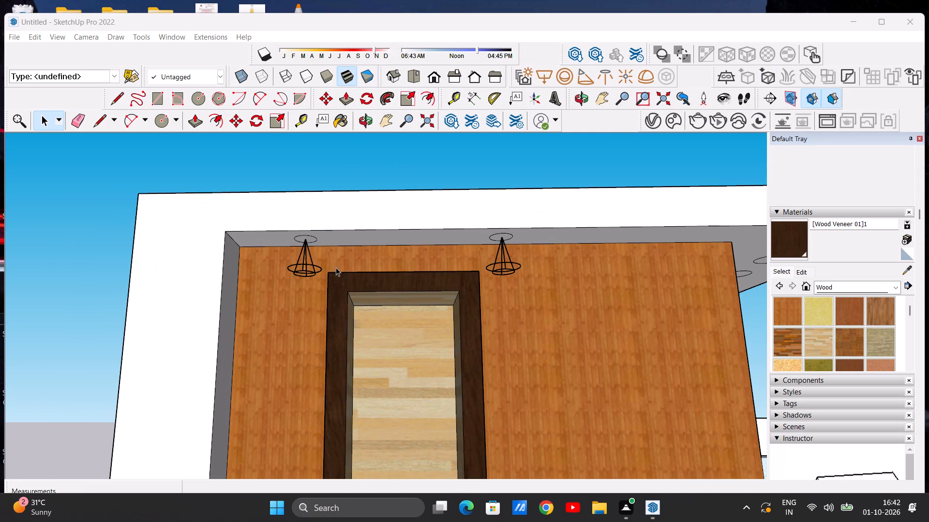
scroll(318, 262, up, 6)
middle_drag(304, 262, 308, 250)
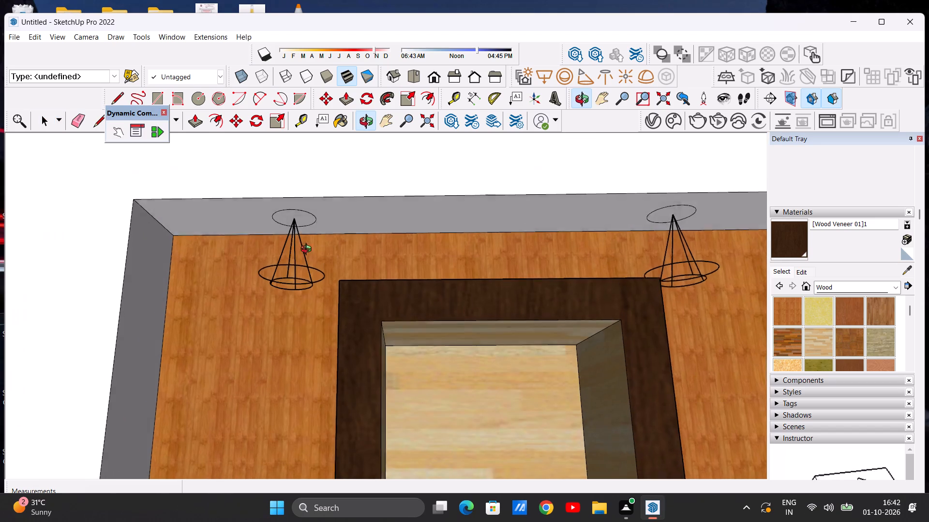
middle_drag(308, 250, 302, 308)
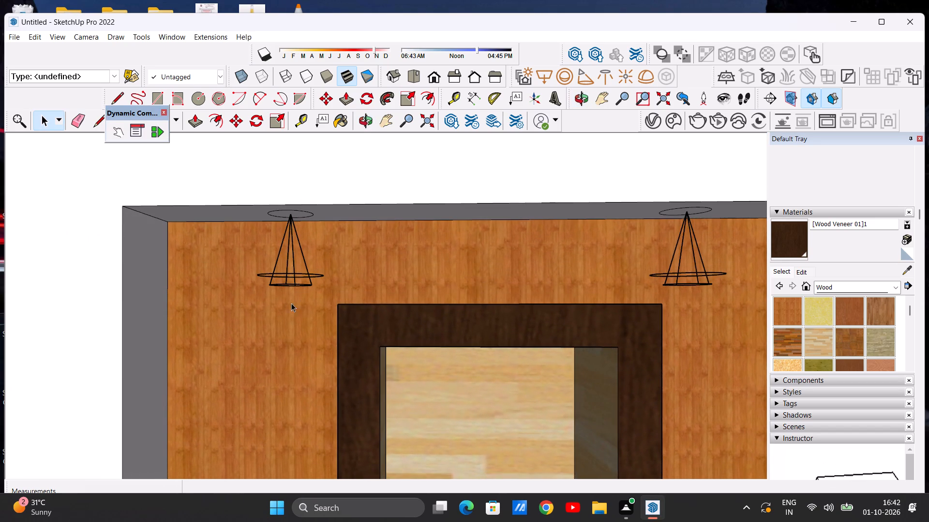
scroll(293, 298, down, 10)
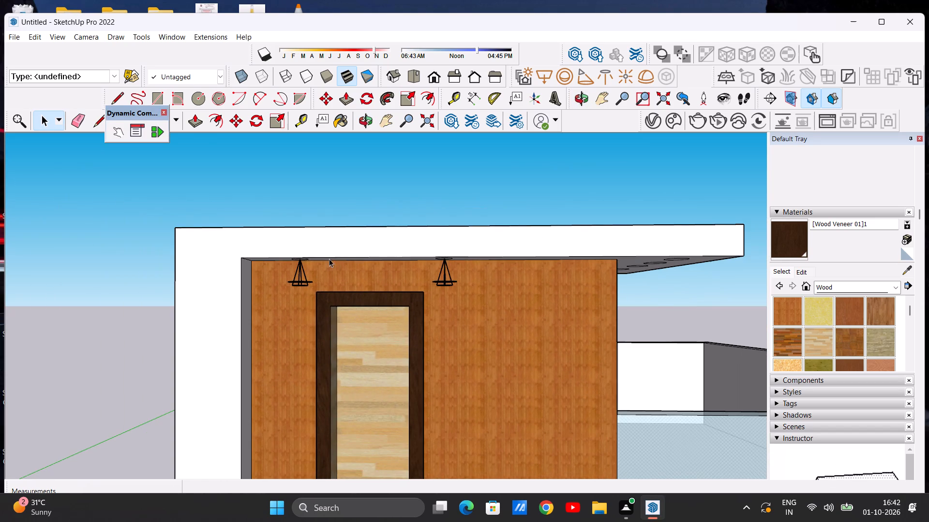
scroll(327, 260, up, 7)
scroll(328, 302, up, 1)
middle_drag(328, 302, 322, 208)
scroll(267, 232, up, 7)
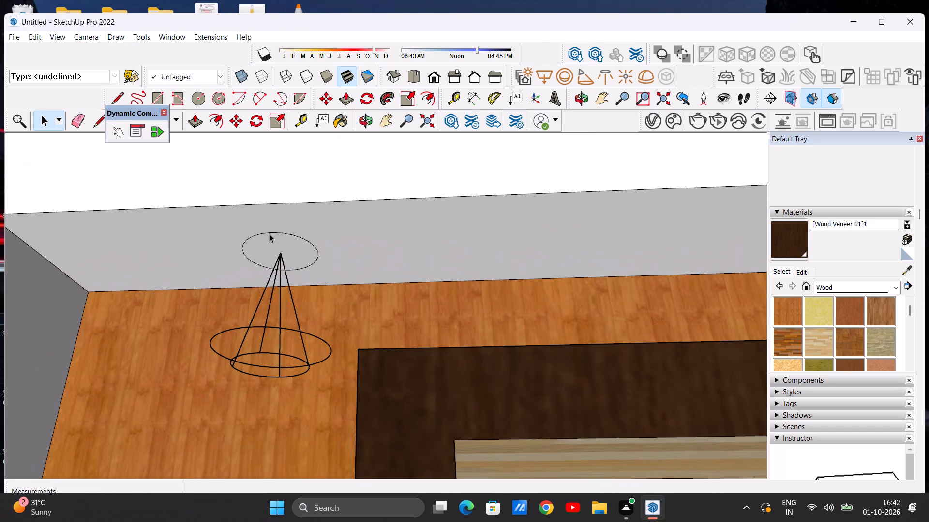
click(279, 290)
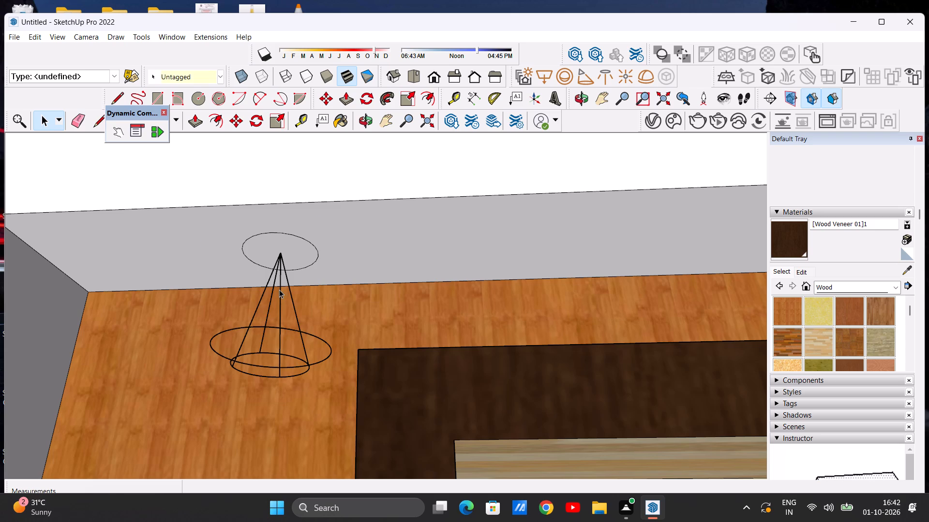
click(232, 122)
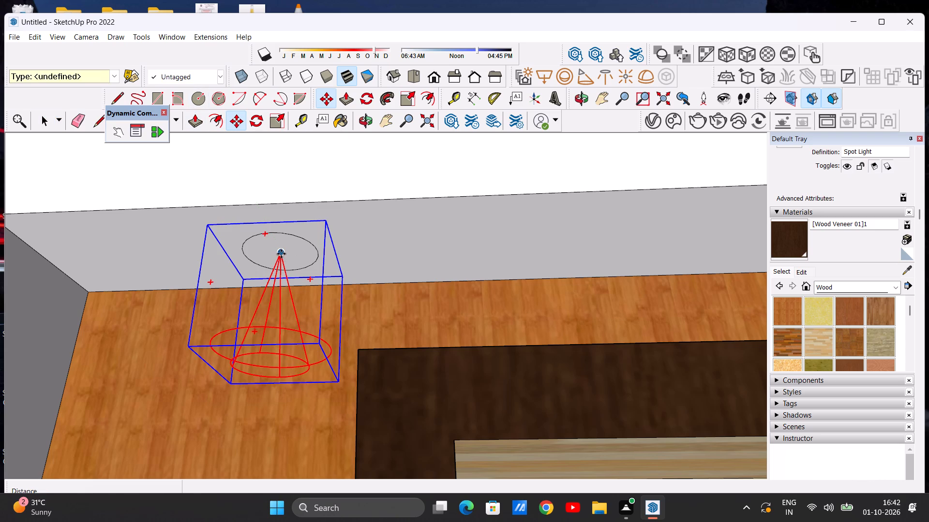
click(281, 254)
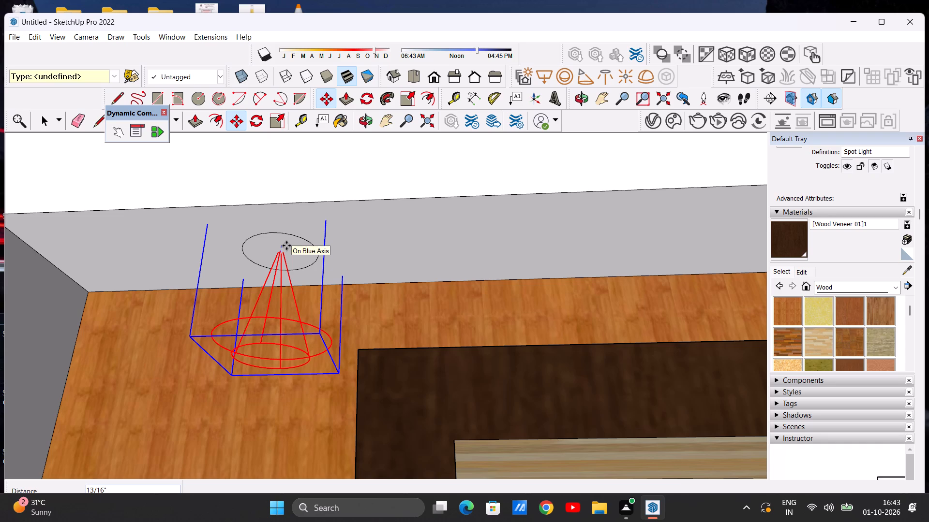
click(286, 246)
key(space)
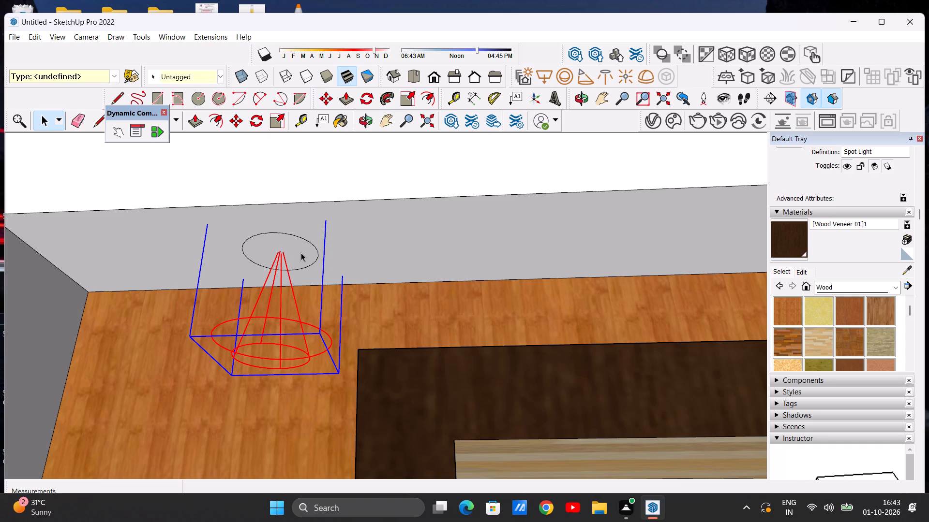
Render the niche view with V-Ray to check the raised spot light, and close the rendered image.
scroll(300, 256, down, 9)
middle_drag(320, 247, 321, 333)
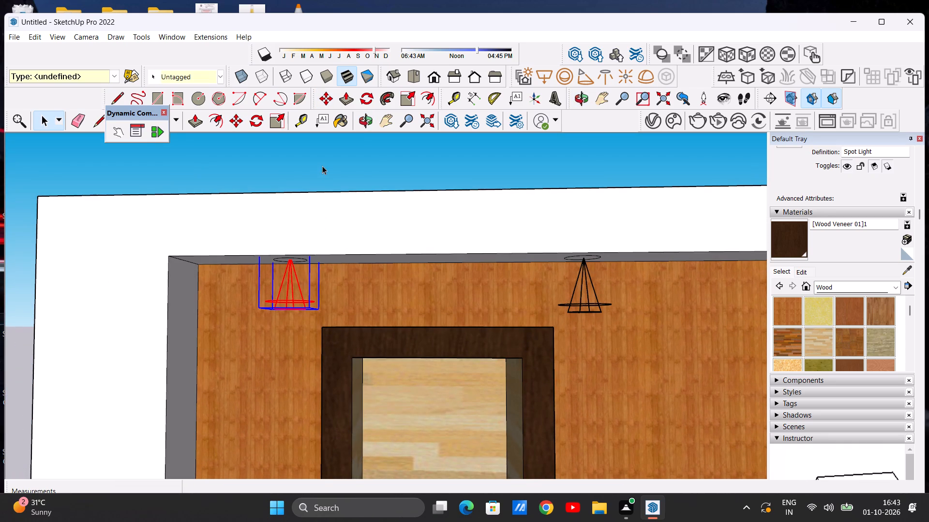
click(322, 166)
scroll(294, 267, up, 12)
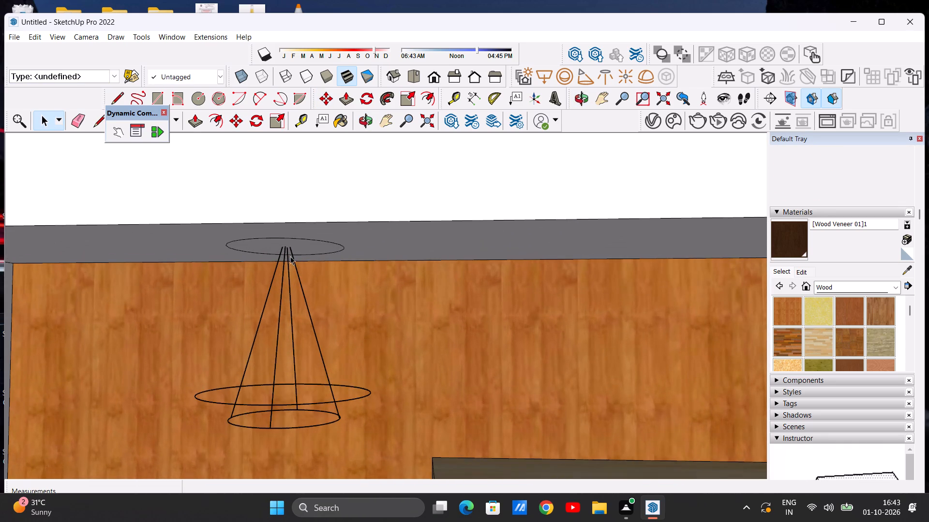
scroll(291, 256, down, 16)
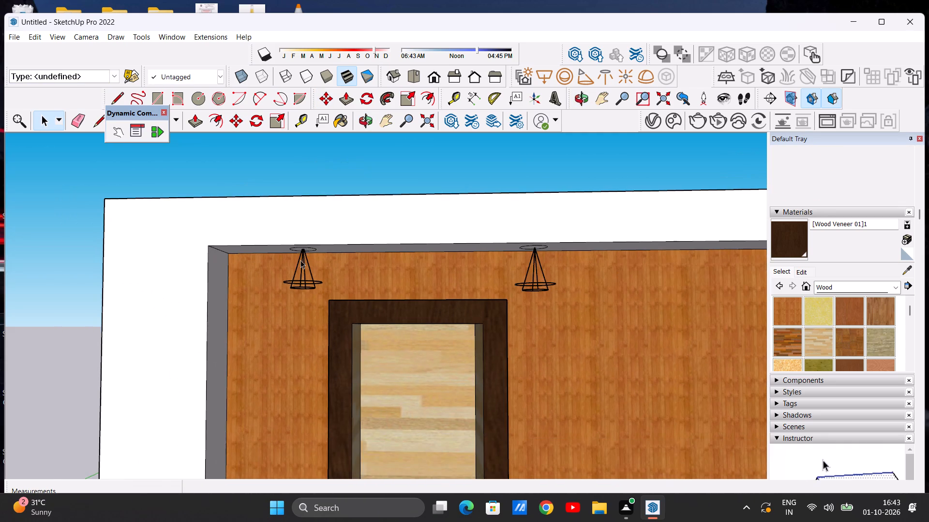
scroll(300, 260, up, 7)
scroll(290, 258, down, 7)
scroll(289, 255, up, 4)
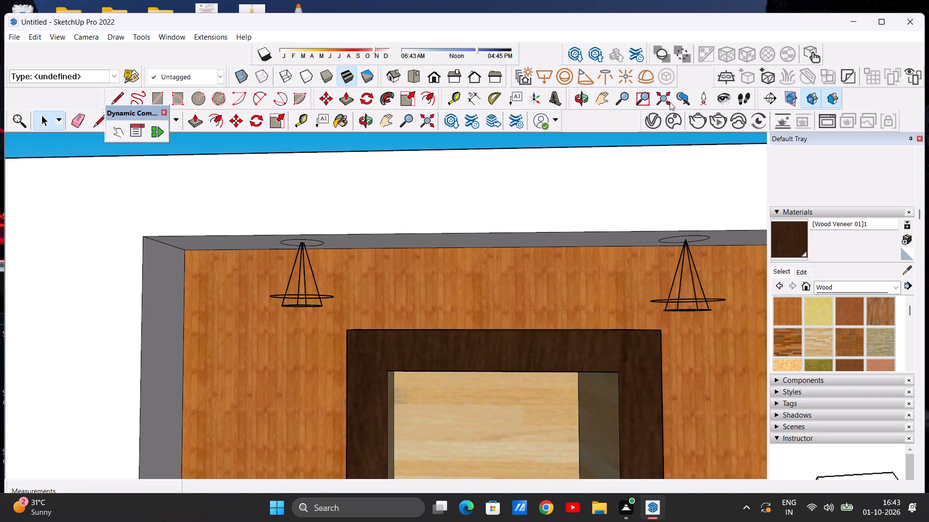
click(701, 120)
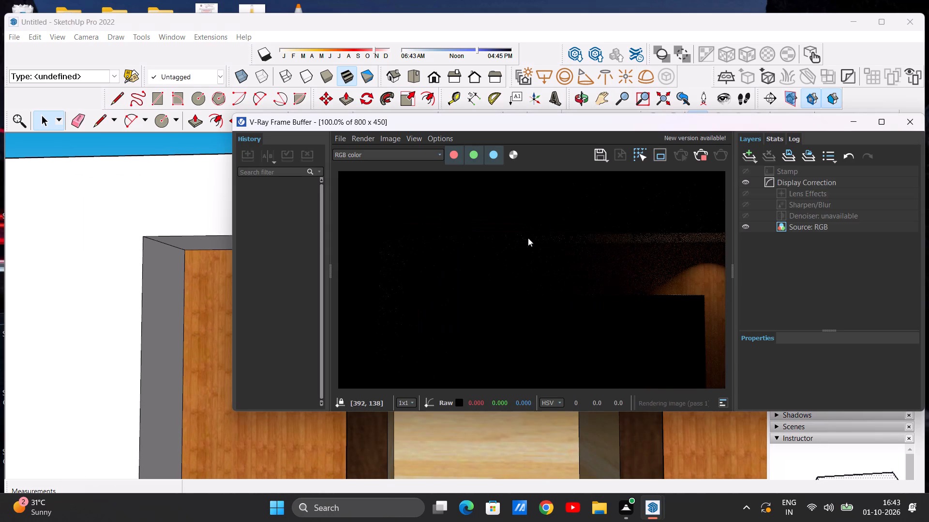
click(908, 118)
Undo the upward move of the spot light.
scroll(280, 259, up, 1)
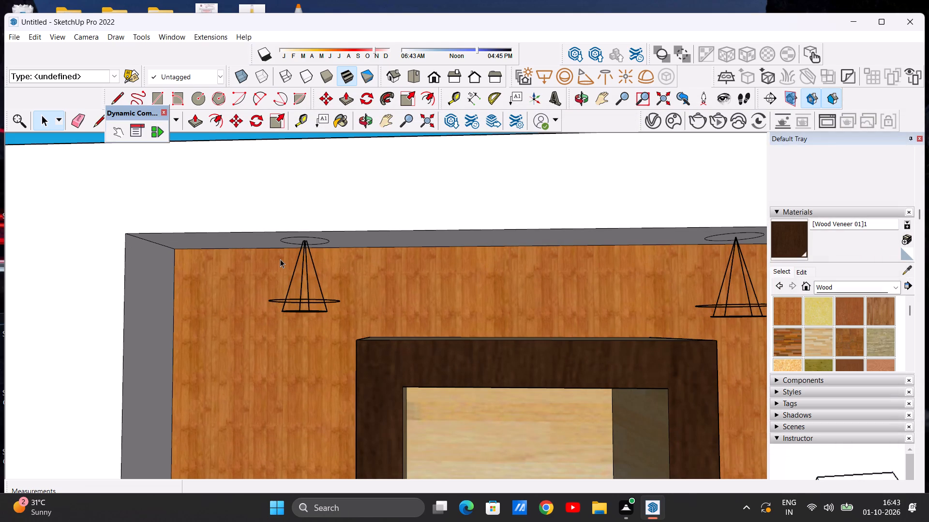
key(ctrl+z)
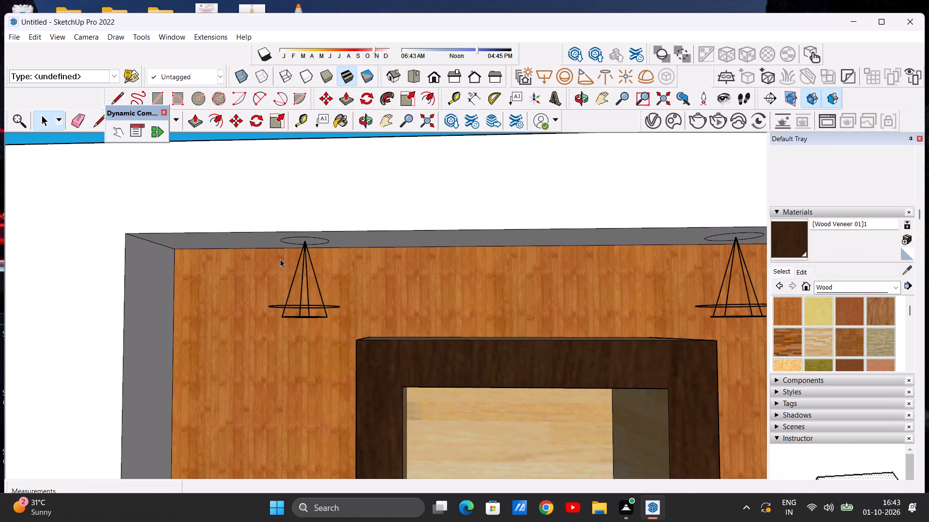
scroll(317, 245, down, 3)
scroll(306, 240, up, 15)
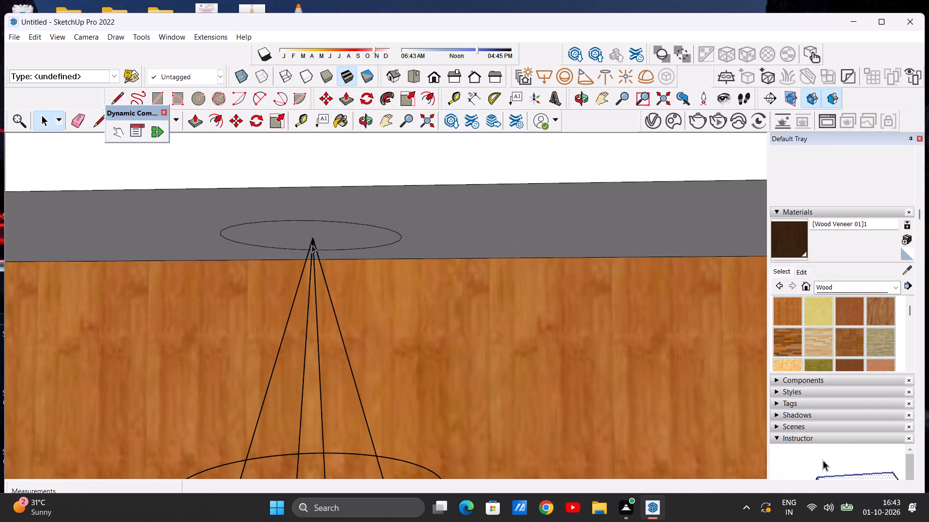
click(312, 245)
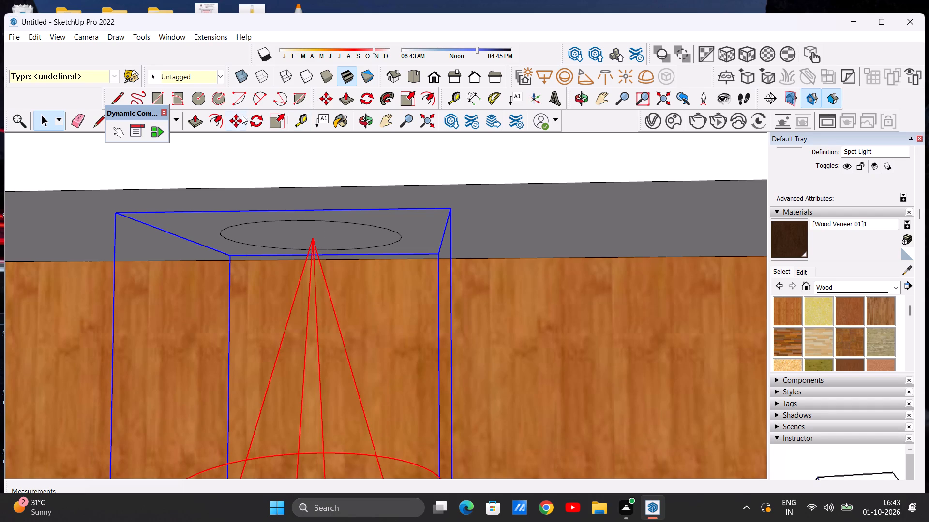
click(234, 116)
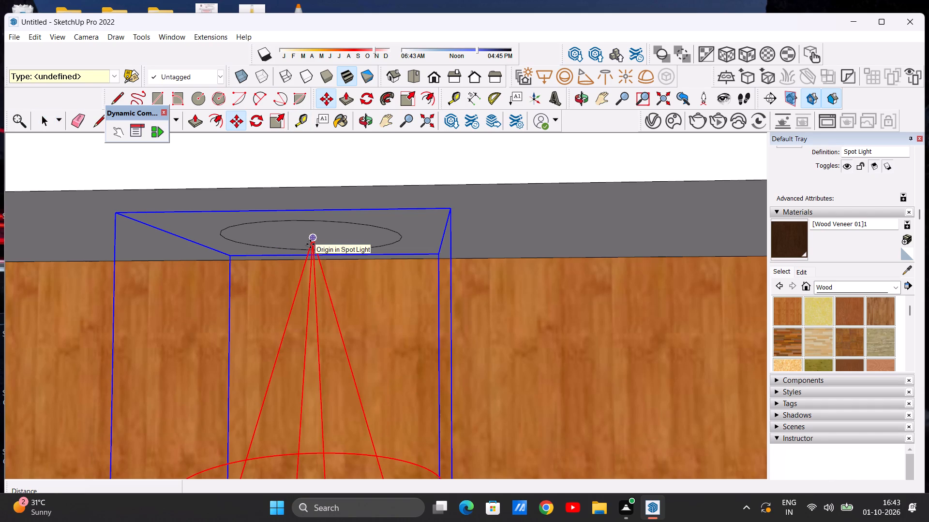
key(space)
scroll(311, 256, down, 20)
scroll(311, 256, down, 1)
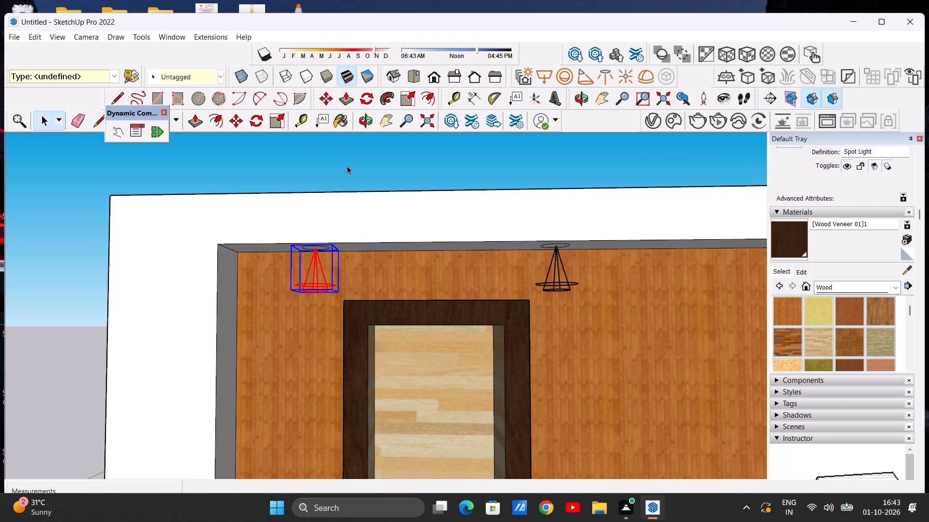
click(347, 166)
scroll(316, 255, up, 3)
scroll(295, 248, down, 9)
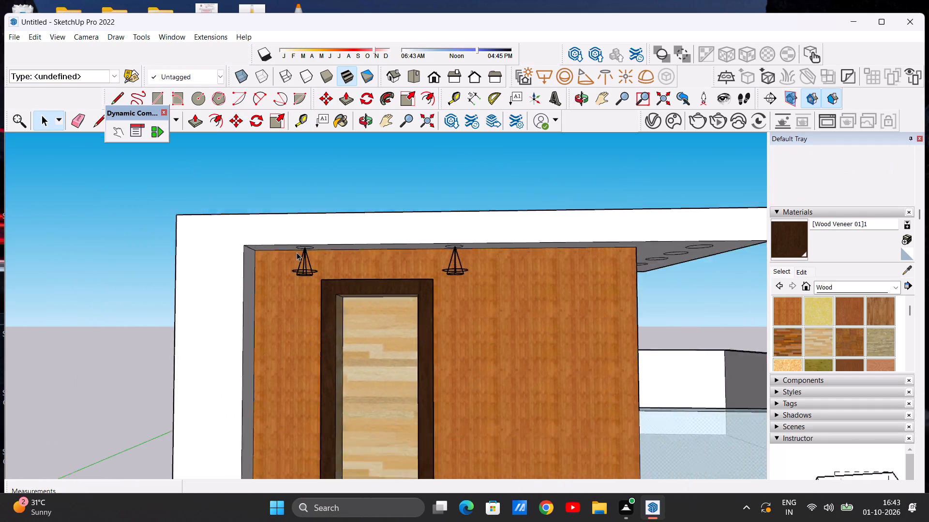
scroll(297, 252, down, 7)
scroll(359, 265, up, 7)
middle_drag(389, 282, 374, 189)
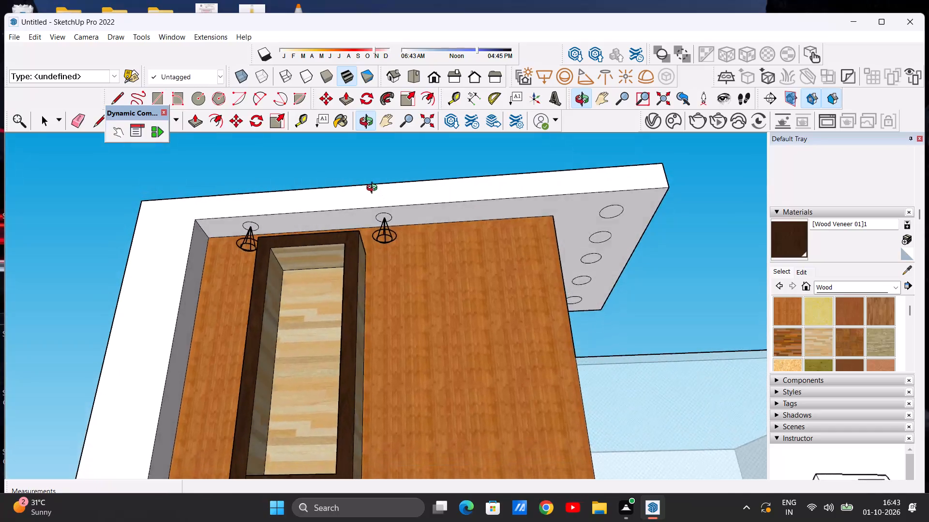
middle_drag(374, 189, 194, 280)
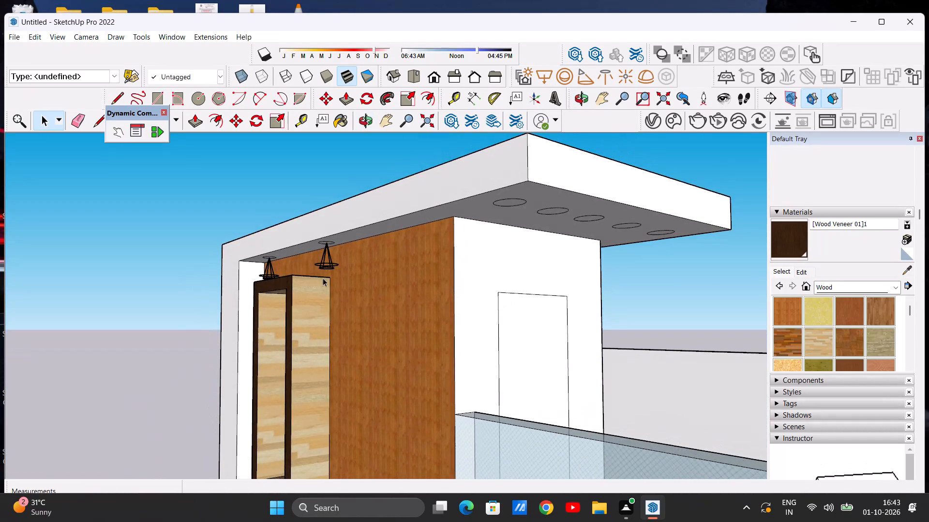
Group the frontmost of the five circles on the overhang's soffit and convert the group into a V-Ray mesh light.
scroll(319, 266, up, 9)
scroll(329, 265, down, 16)
middle_drag(312, 289, 405, 273)
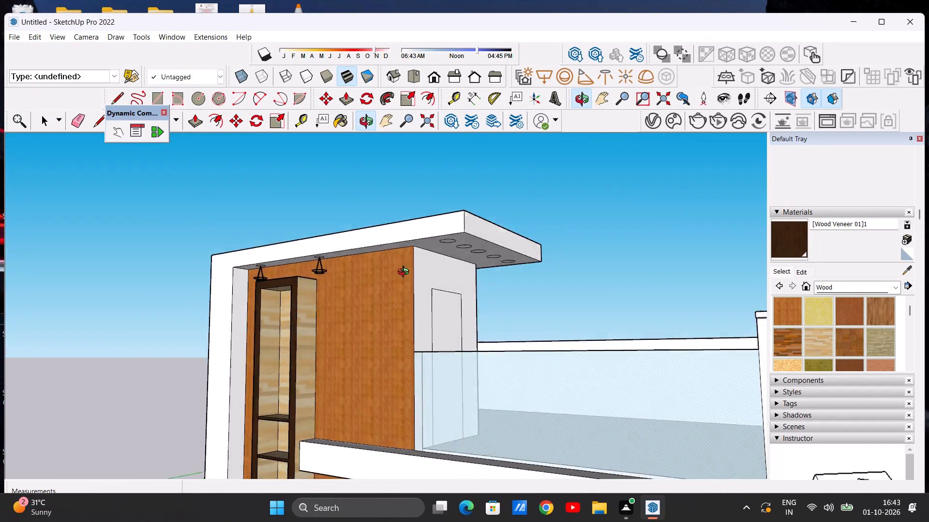
middle_drag(405, 273, 492, 204)
scroll(500, 254, up, 4)
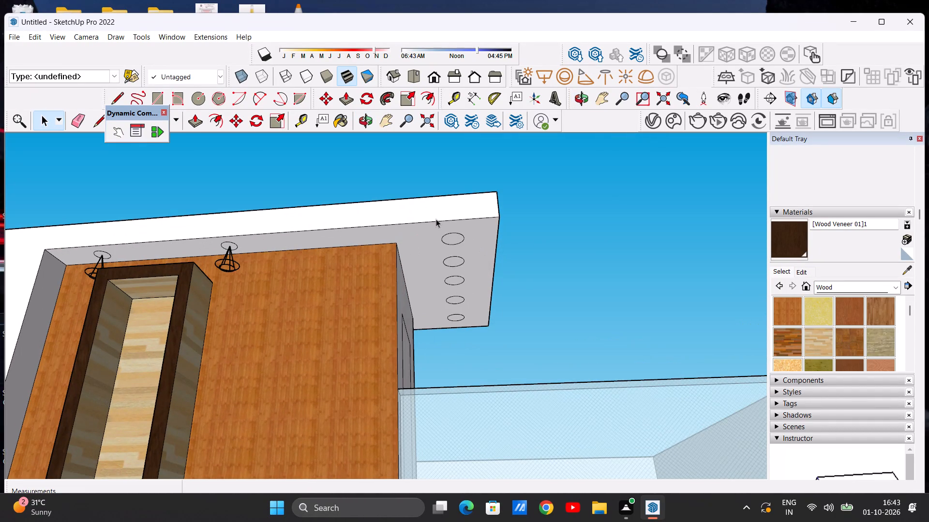
scroll(470, 242, up, 18)
double_click(437, 236)
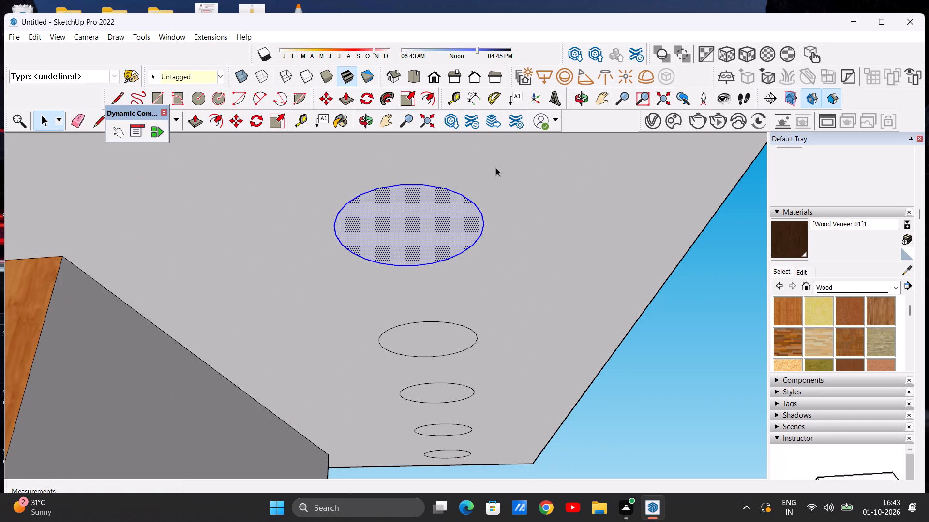
right_click(488, 195)
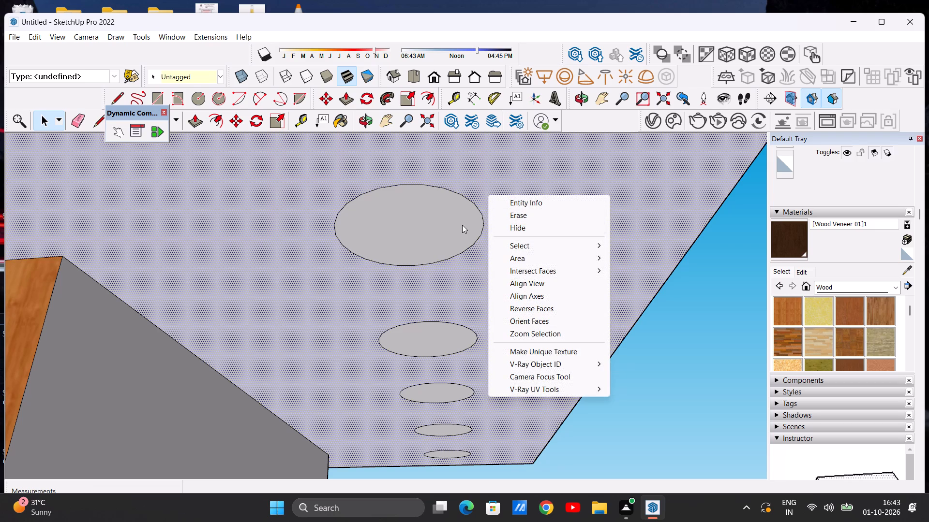
click(462, 225)
triple_click(445, 228)
scroll(441, 228, down, 8)
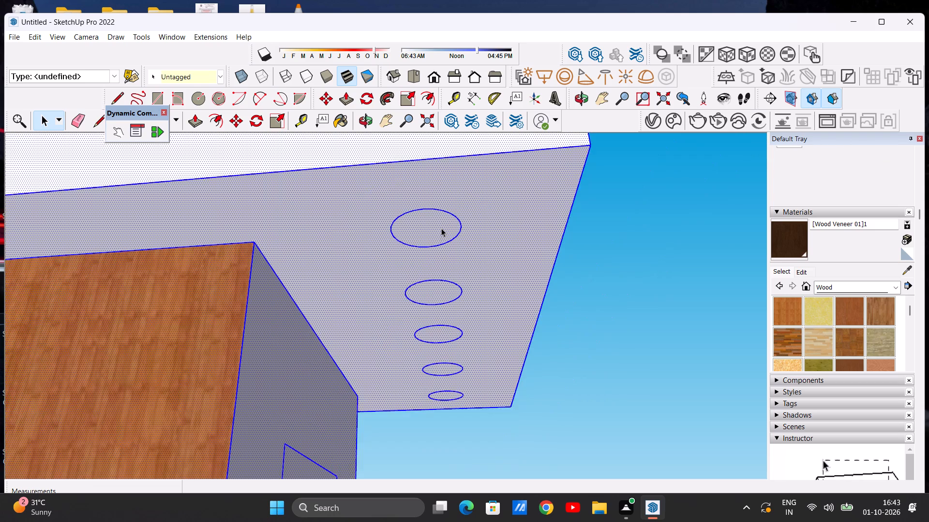
scroll(441, 228, down, 5)
click(627, 233)
scroll(446, 234, up, 6)
double_click(432, 232)
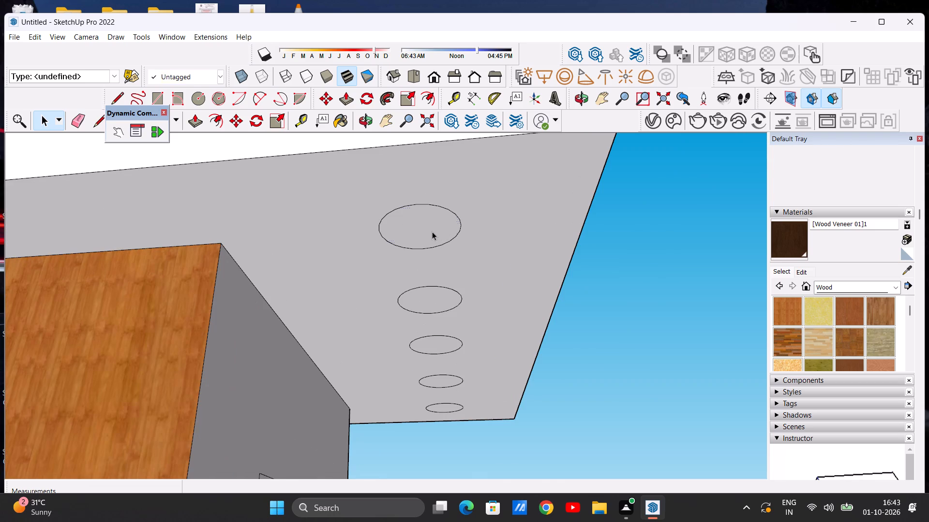
right_click(432, 232)
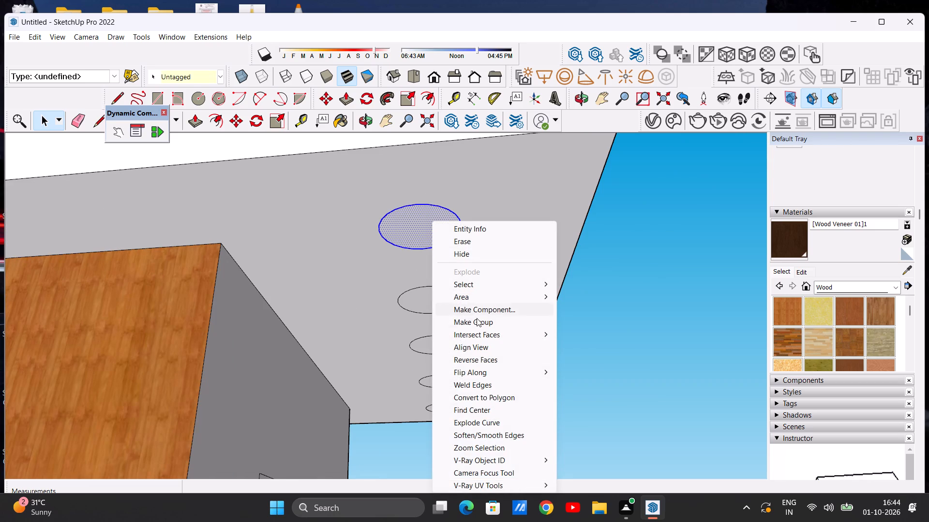
click(477, 318)
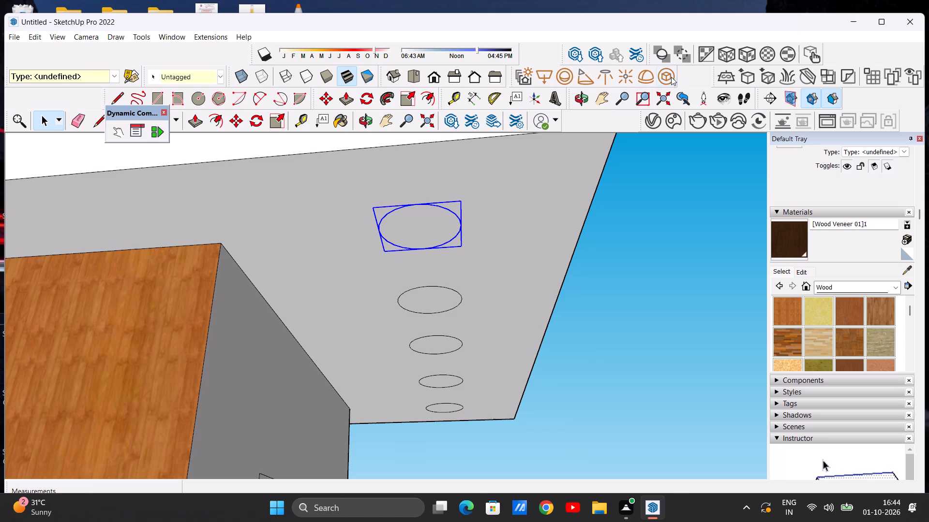
click(668, 75)
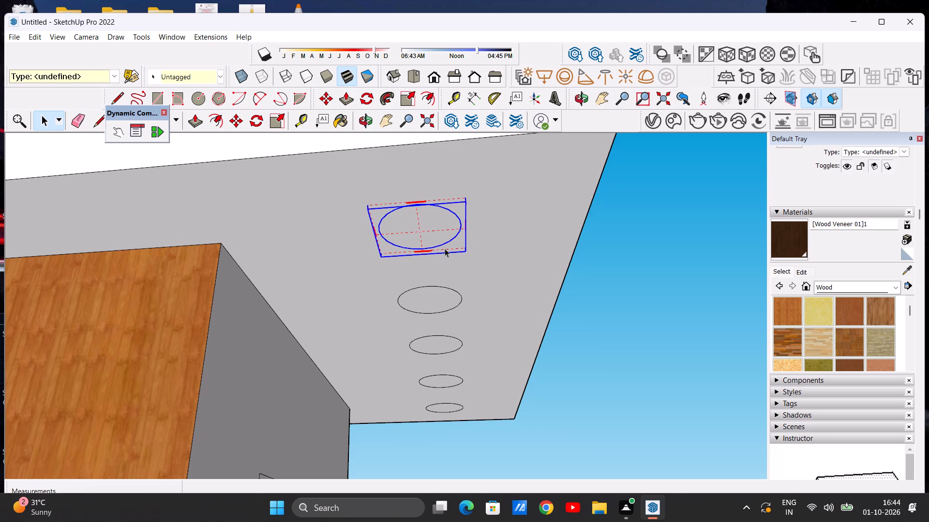
Set the mesh light's color to a pale yellow with RGB 0.894, 0.925, 0.552 in the V-Ray Asset Editor.
click(649, 123)
click(399, 75)
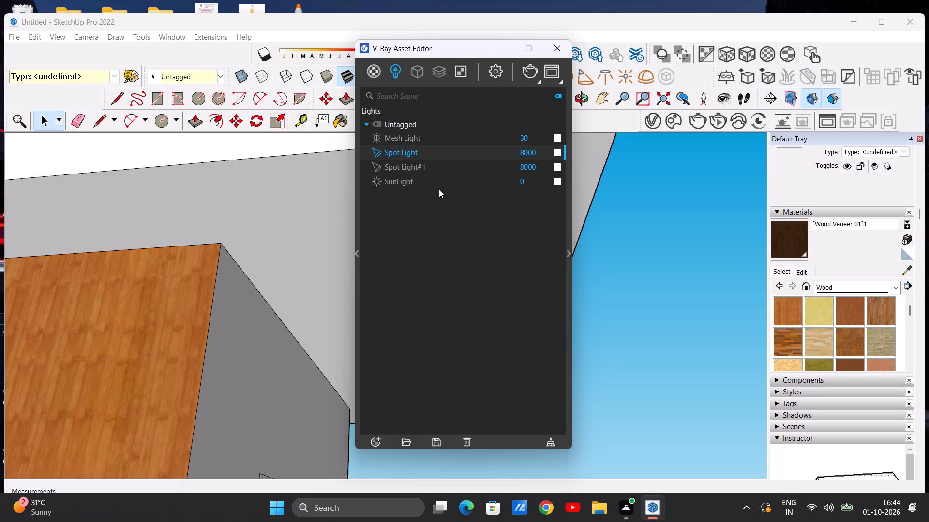
click(555, 135)
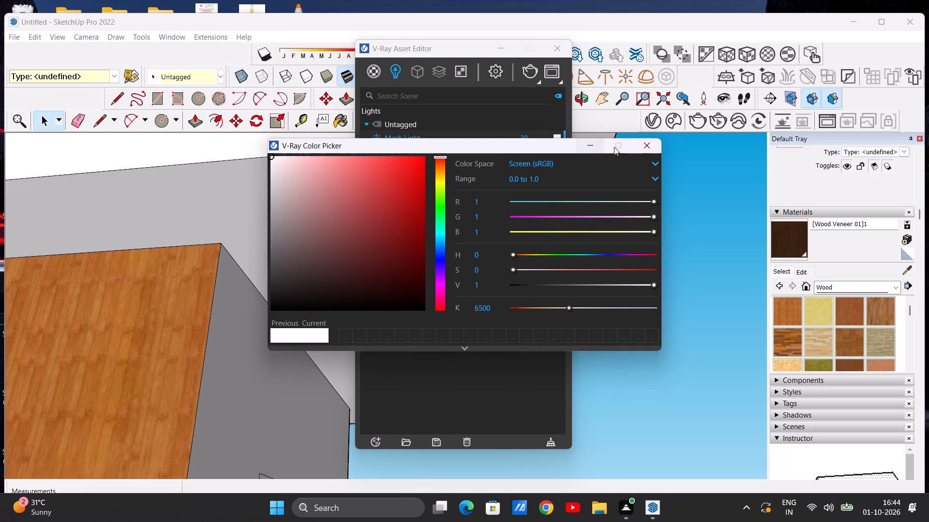
click(643, 143)
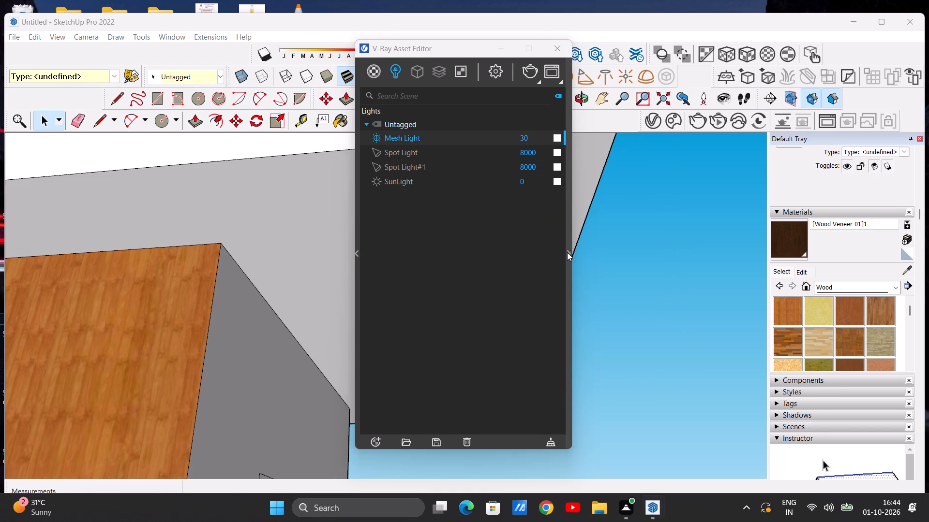
click(567, 252)
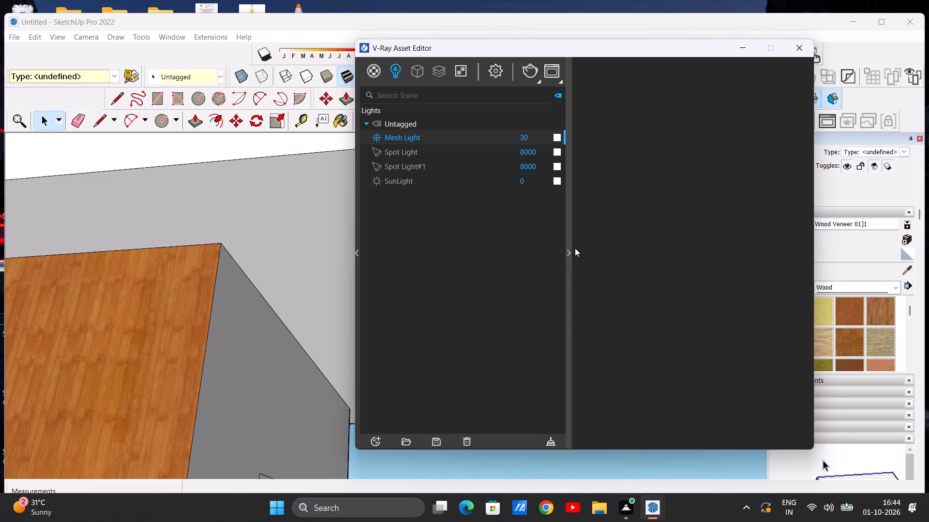
click(558, 135)
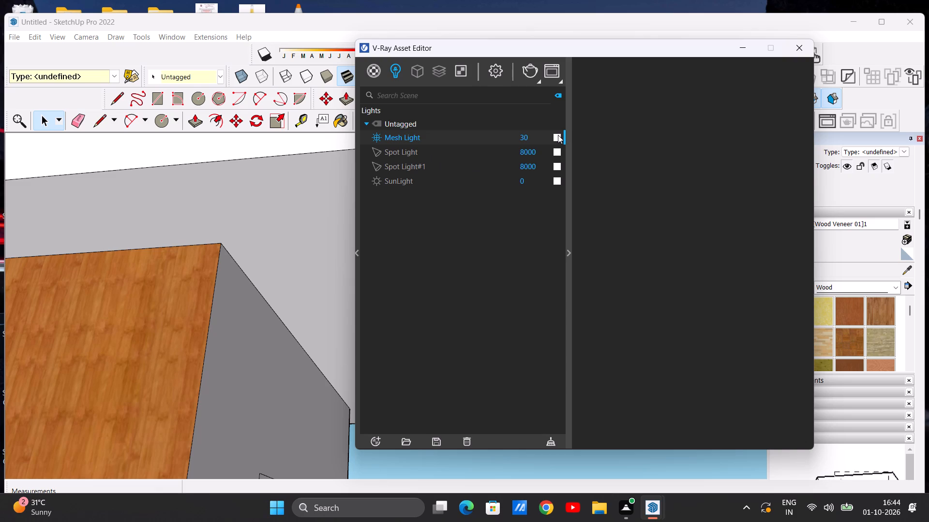
click(555, 138)
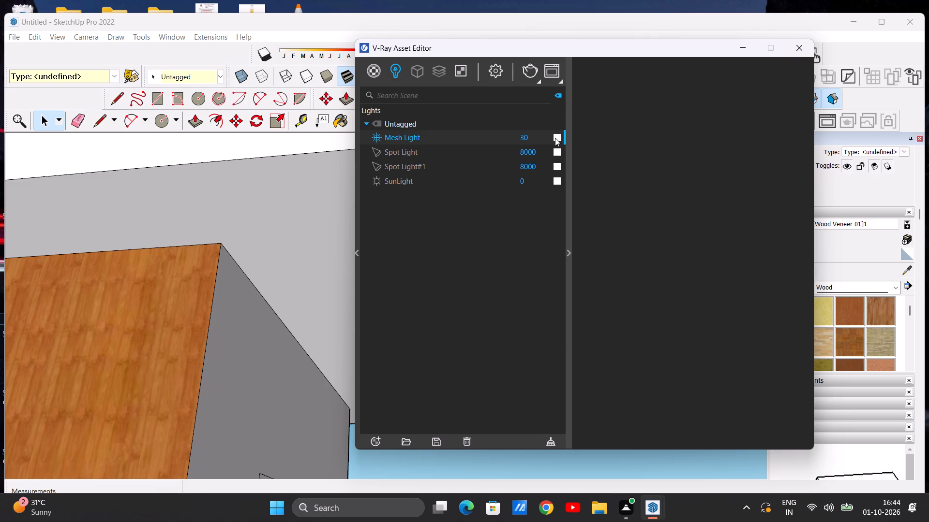
click(555, 138)
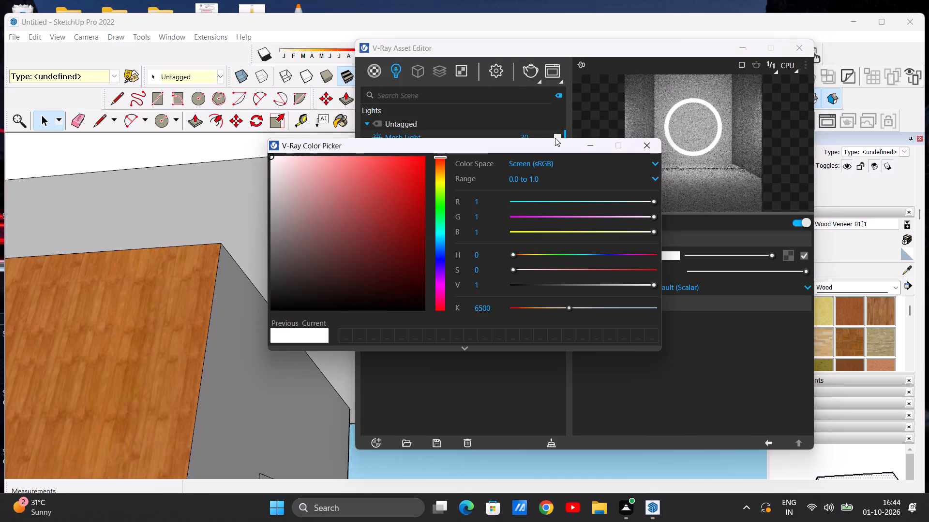
click(442, 184)
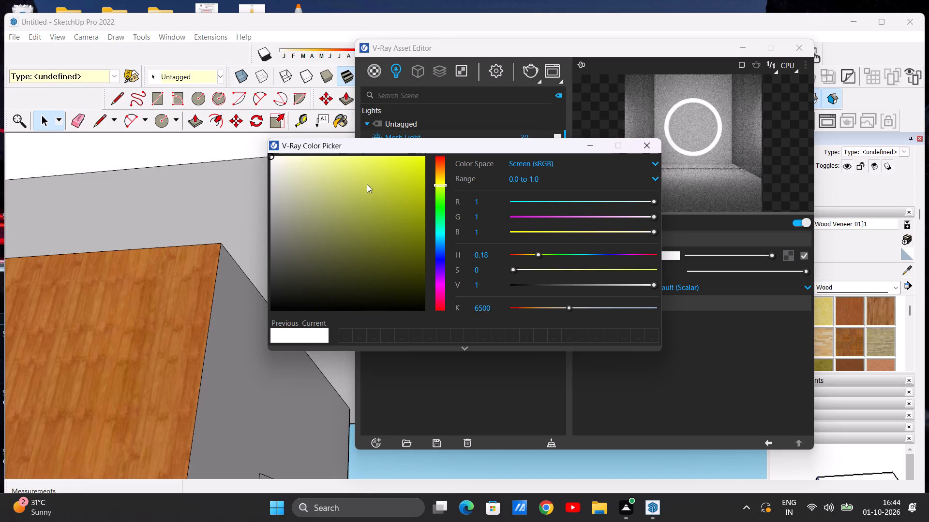
click(320, 170)
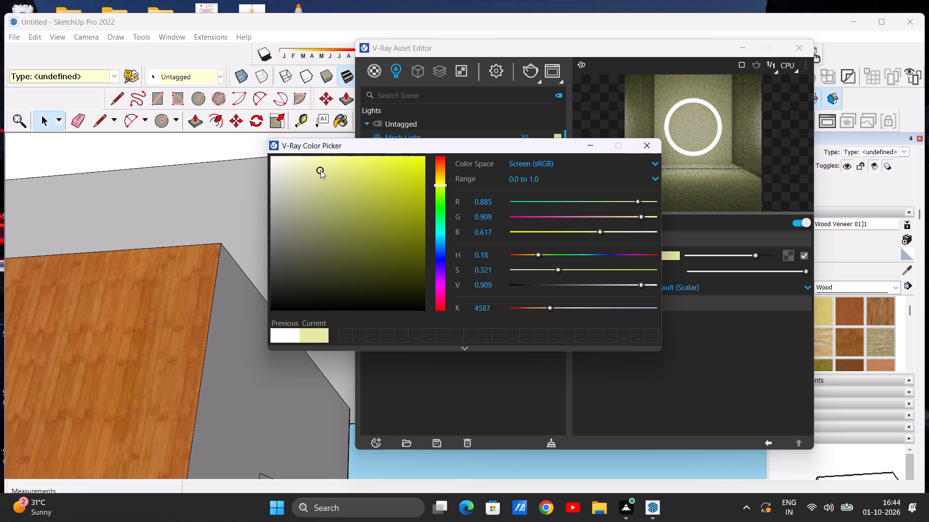
click(333, 168)
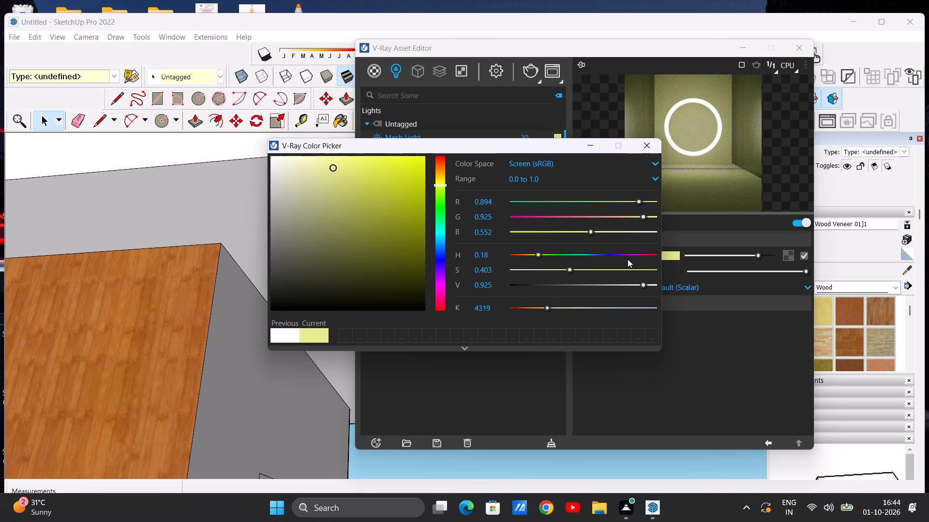
click(642, 152)
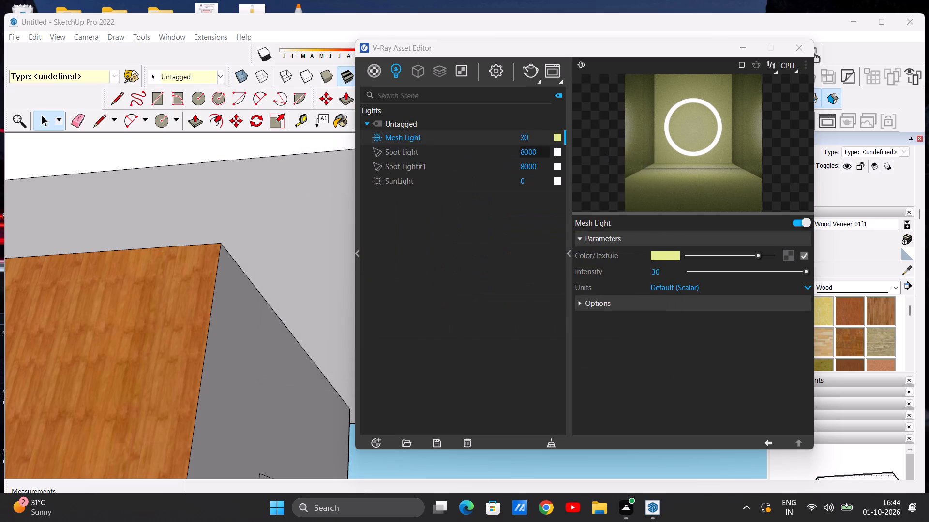
Uncover the soffit circles, render the soffit view with V-Ray to inspect the yellow mesh light, and close the rendered image.
scroll(421, 169, down, 1)
drag(607, 42, 624, 84)
drag(617, 56, 667, 133)
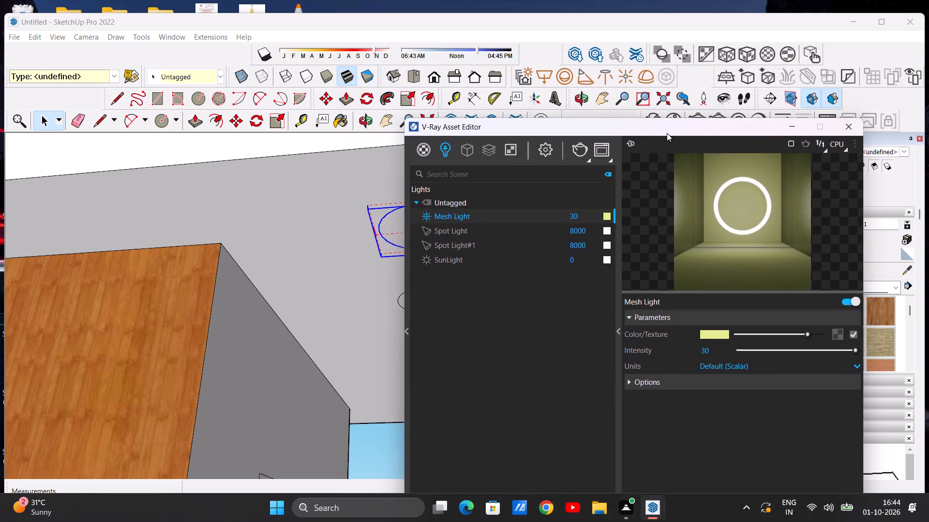
drag(667, 133, 780, 123)
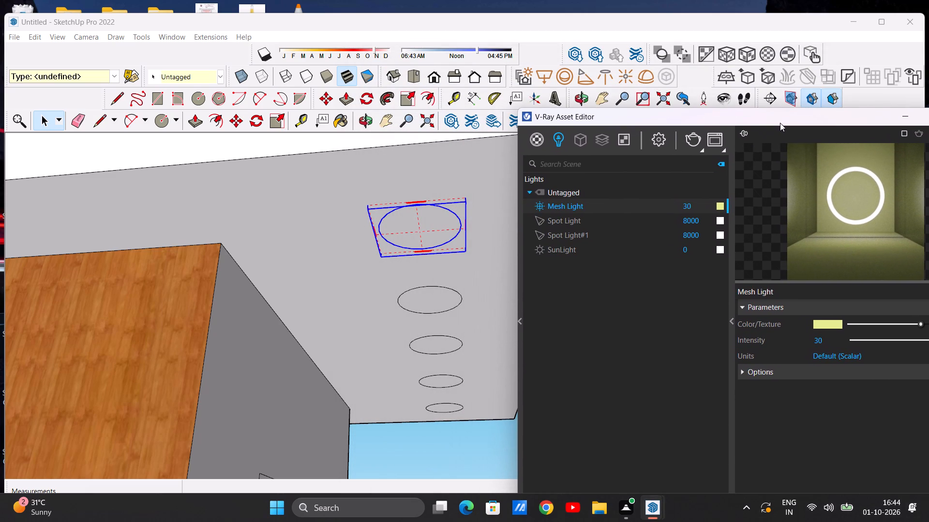
scroll(417, 207, down, 3)
scroll(446, 316, up, 5)
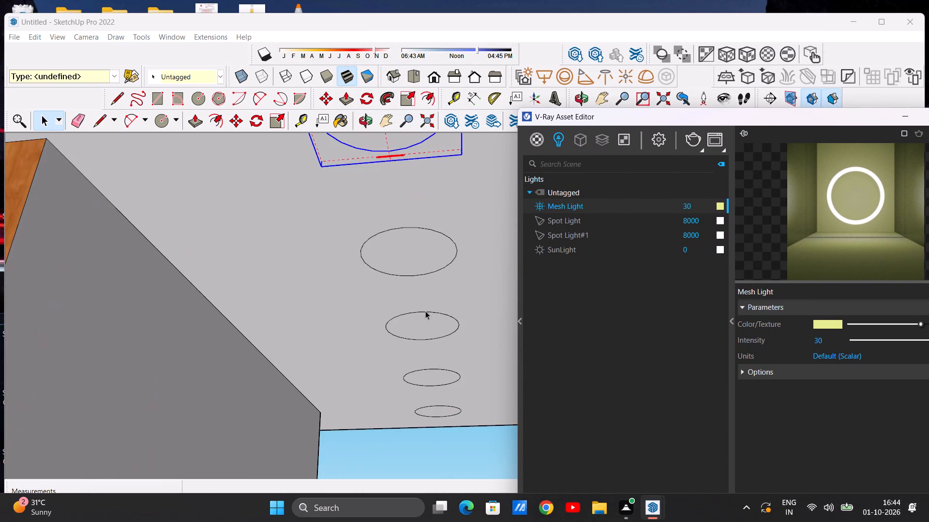
scroll(419, 312, down, 6)
scroll(461, 237, up, 2)
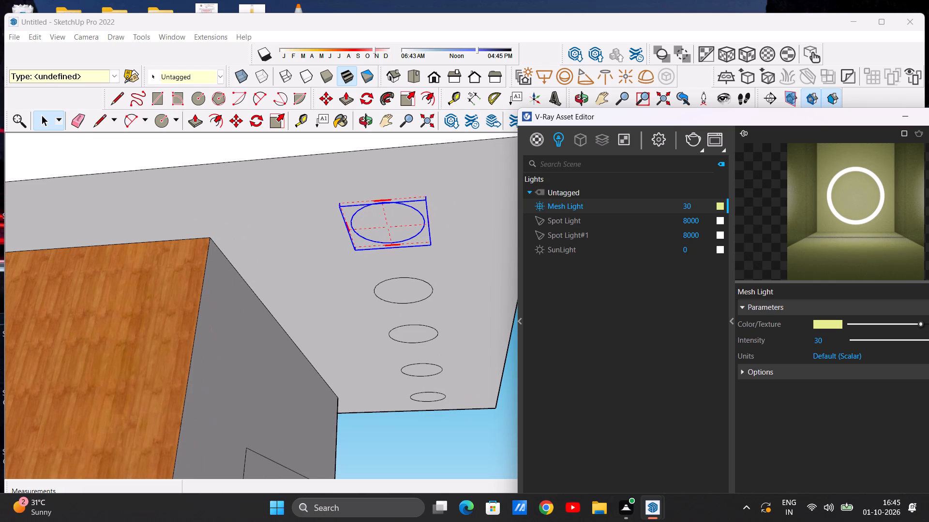
click(693, 142)
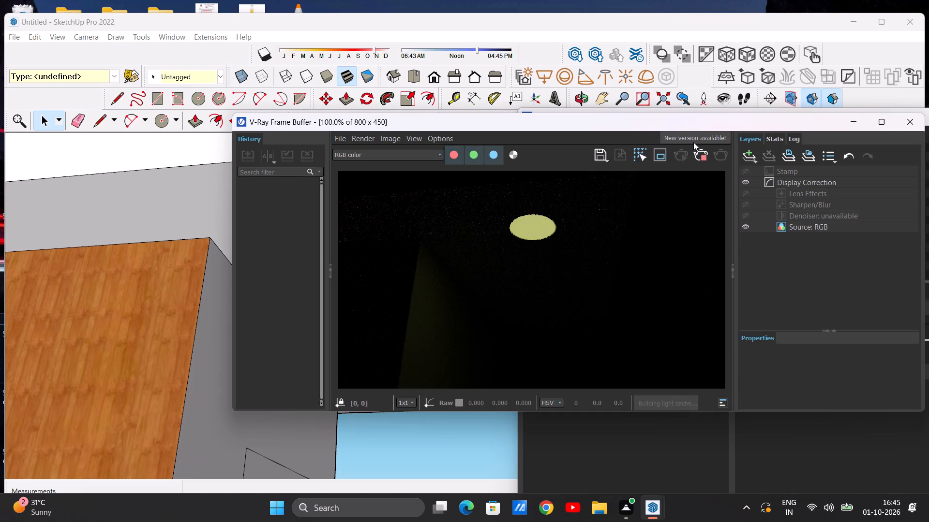
scroll(545, 232, up, 5)
scroll(532, 230, down, 3)
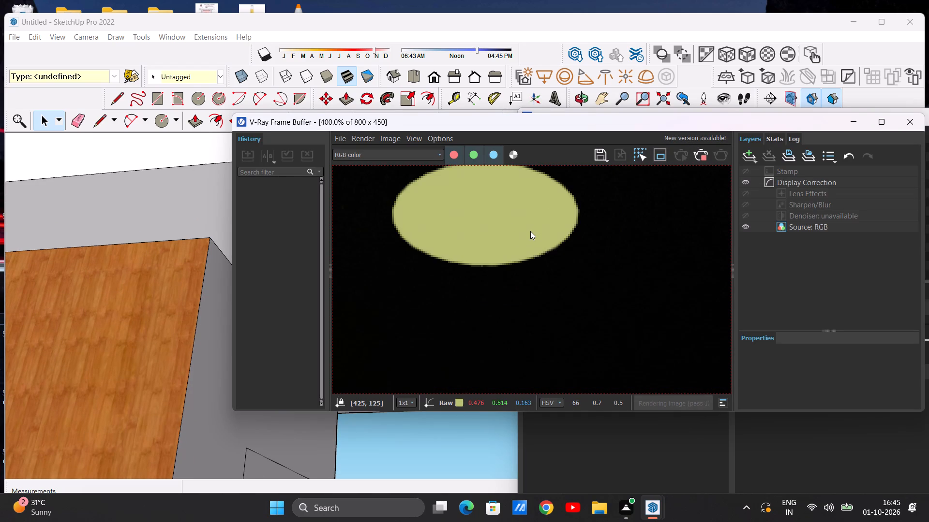
scroll(530, 231, down, 1)
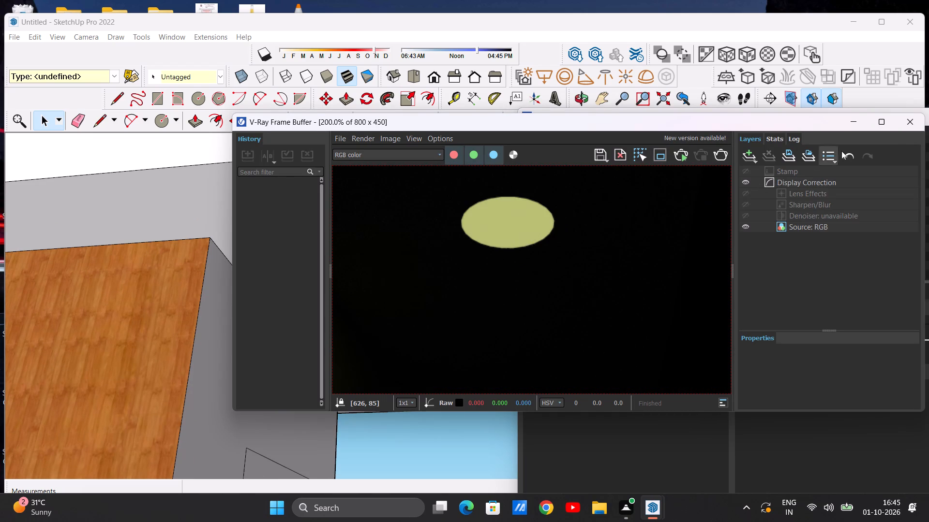
click(904, 119)
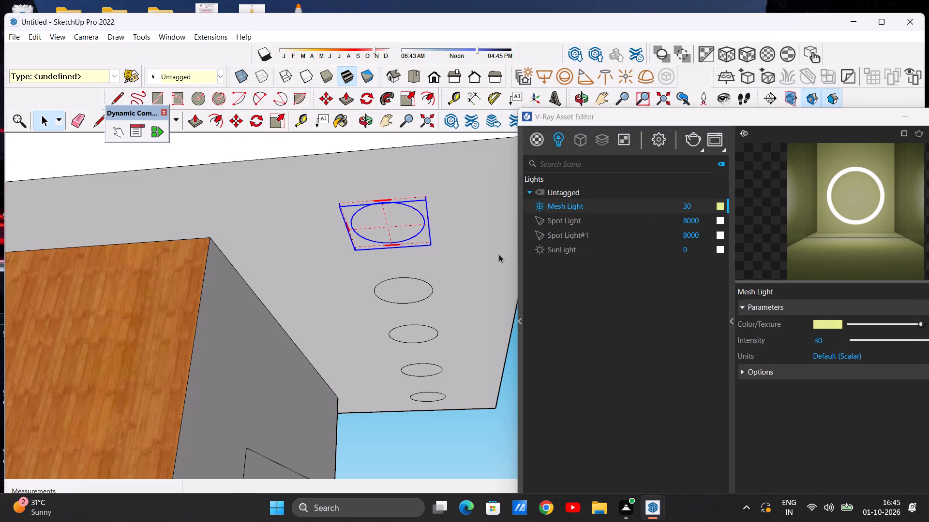
Group the second circle in the overhang's soffit row and convert the group into a V-Ray mesh light.
scroll(428, 251, down, 5)
scroll(447, 333, up, 3)
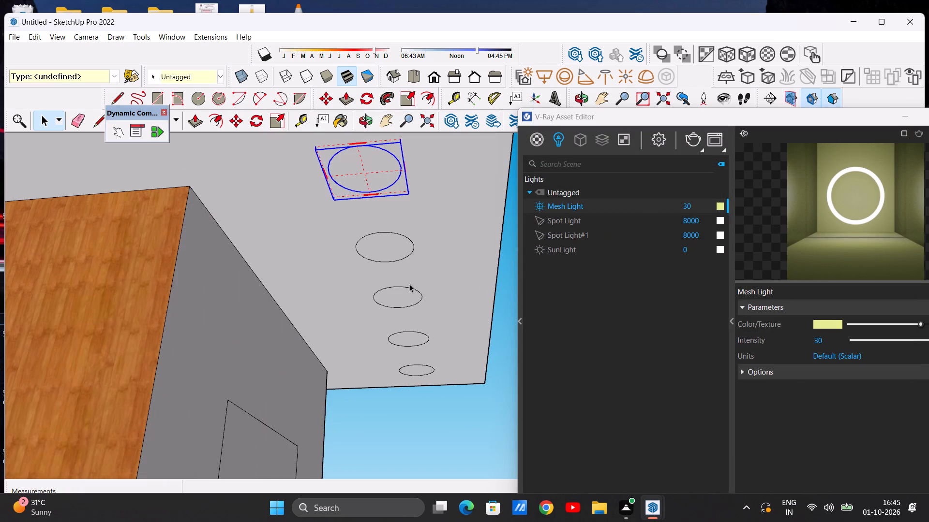
click(388, 244)
click(388, 244)
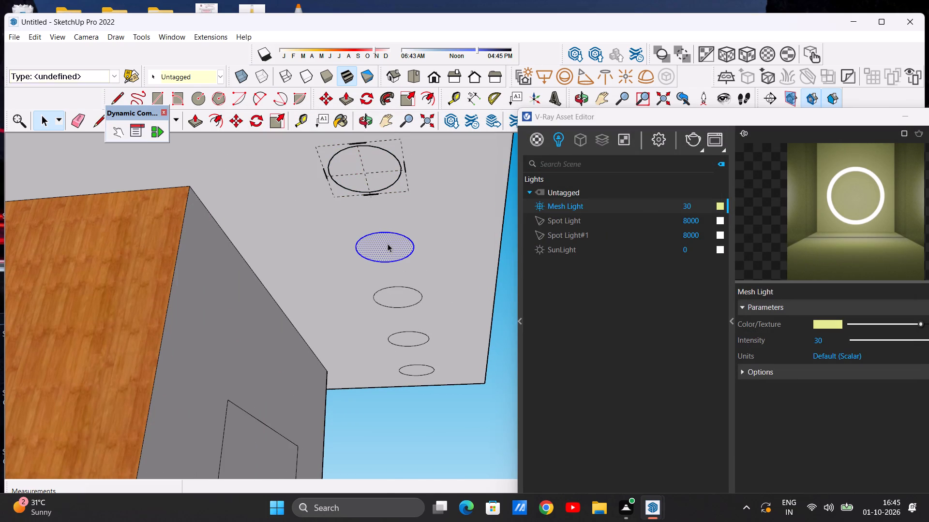
right_click(388, 244)
click(426, 321)
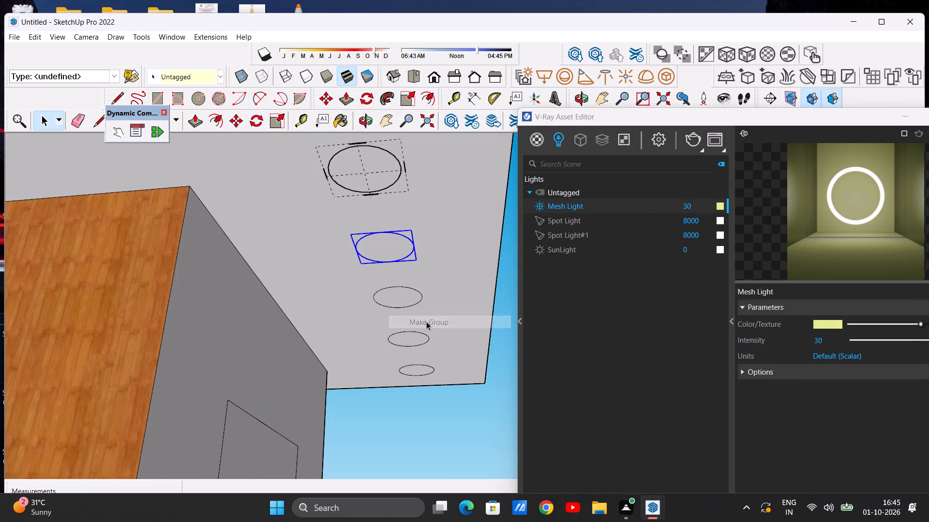
click(660, 76)
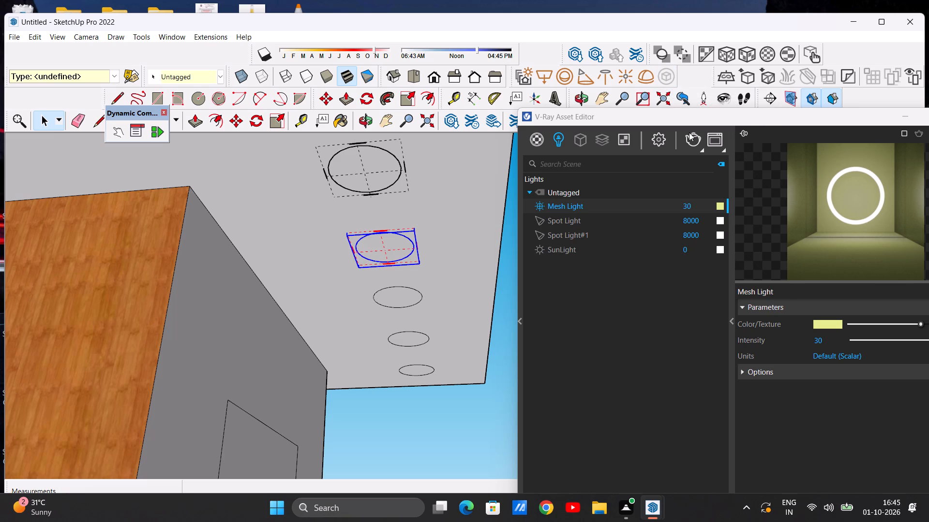
Set the second soffit circle's mesh light color to a pale yellow with RGB 0.937, 0.937, 0.588.
click(720, 220)
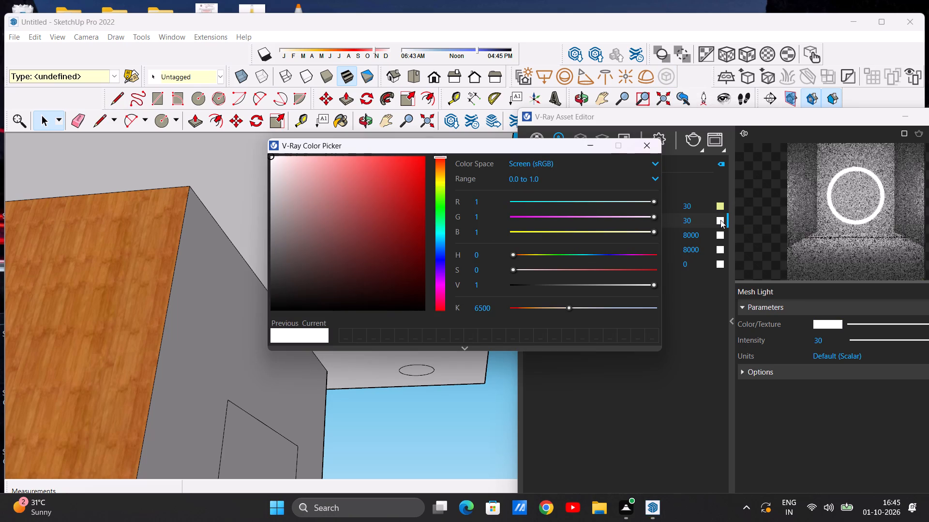
click(545, 231)
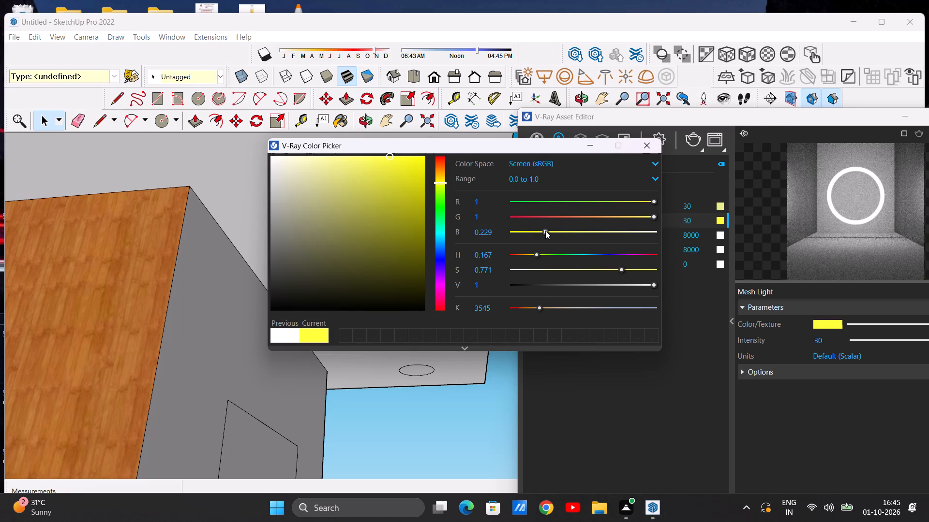
click(325, 183)
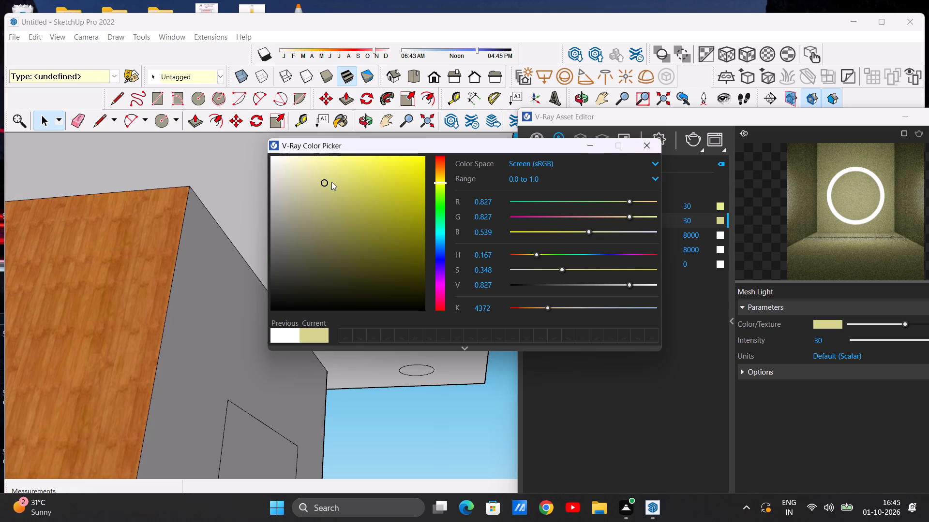
click(328, 171)
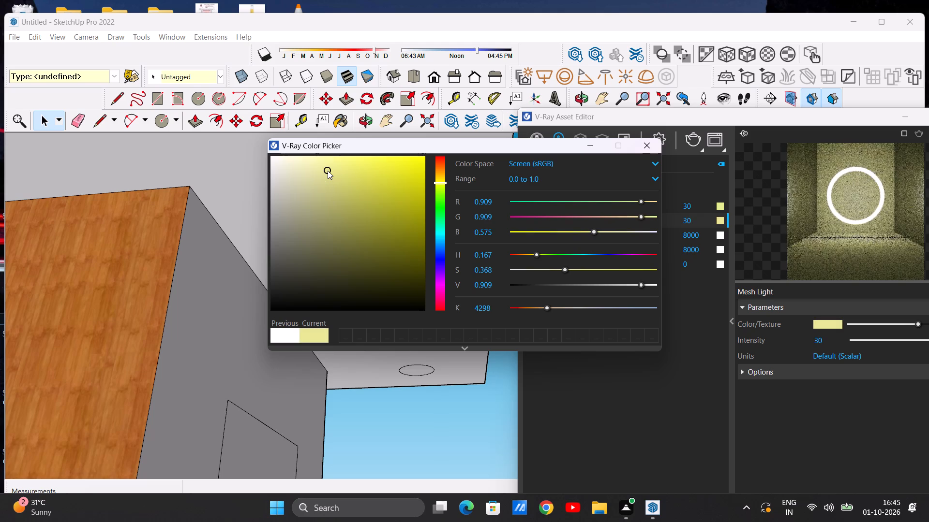
click(338, 175)
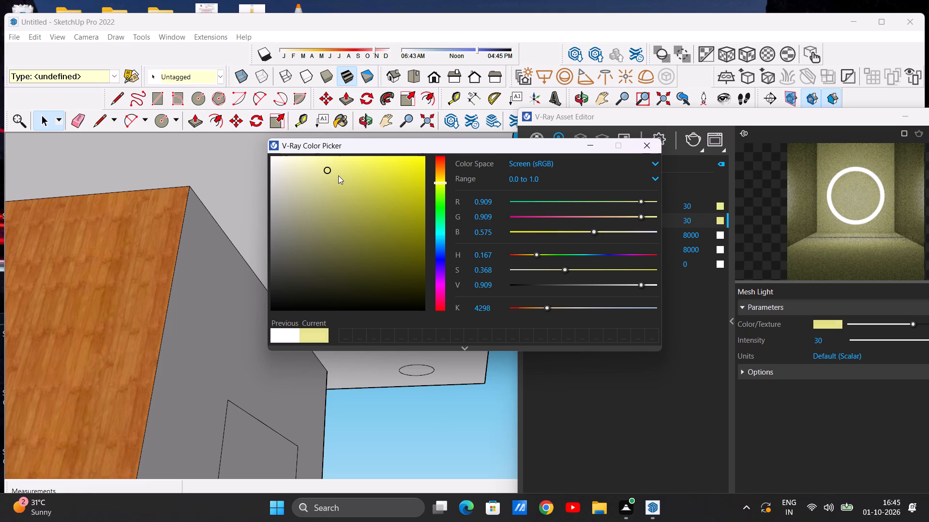
click(341, 171)
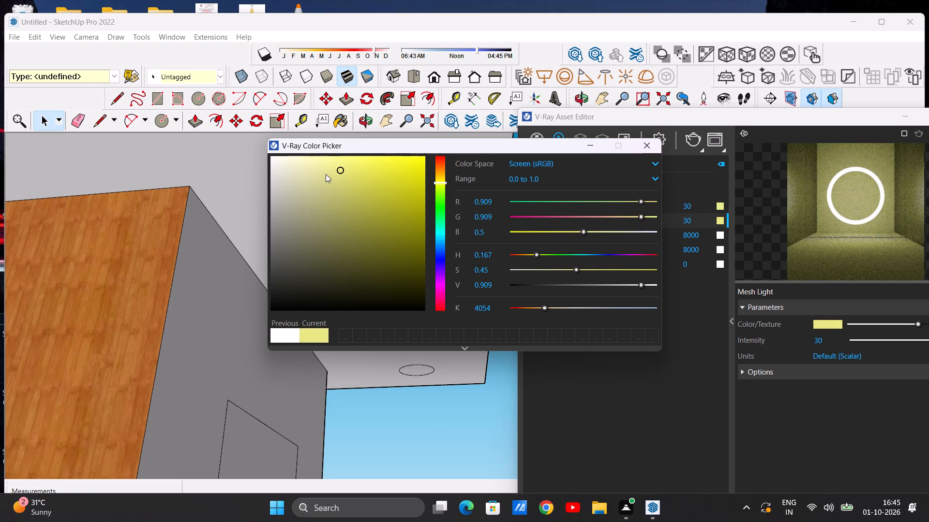
click(326, 174)
click(322, 193)
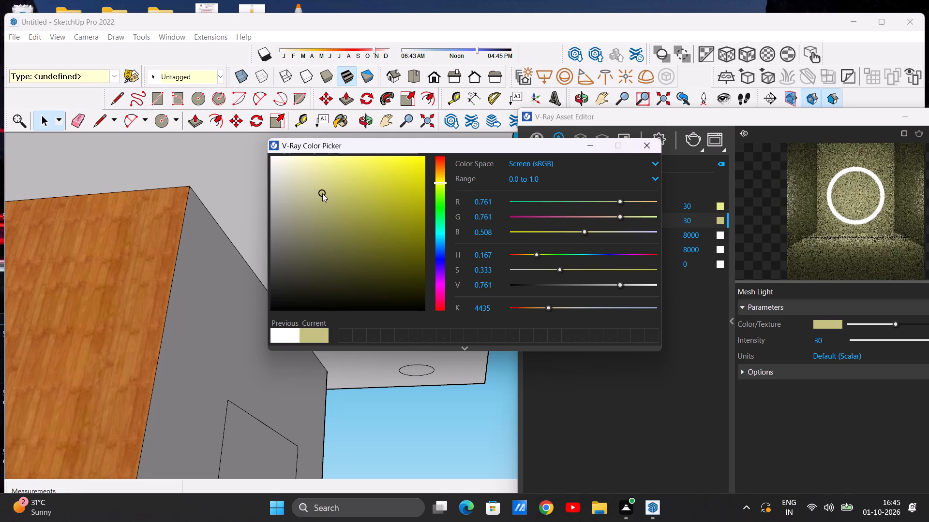
click(318, 176)
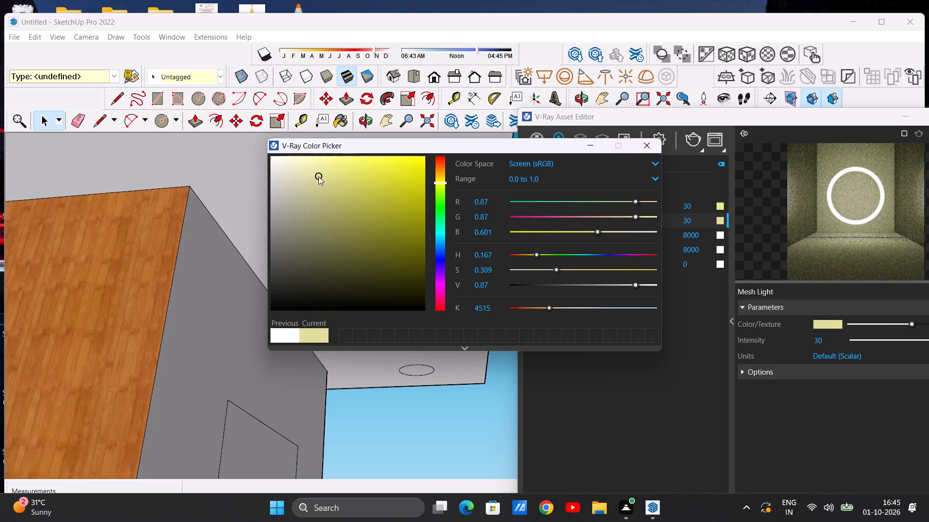
click(327, 174)
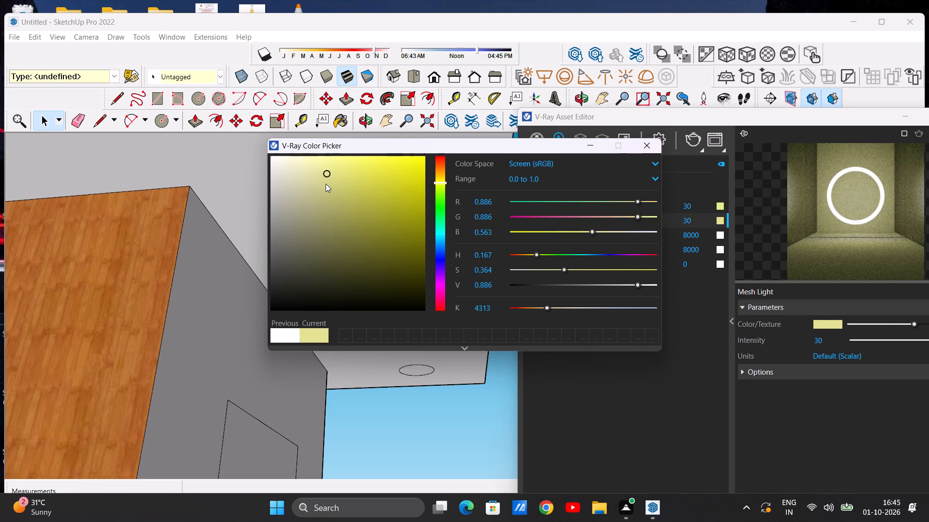
click(329, 185)
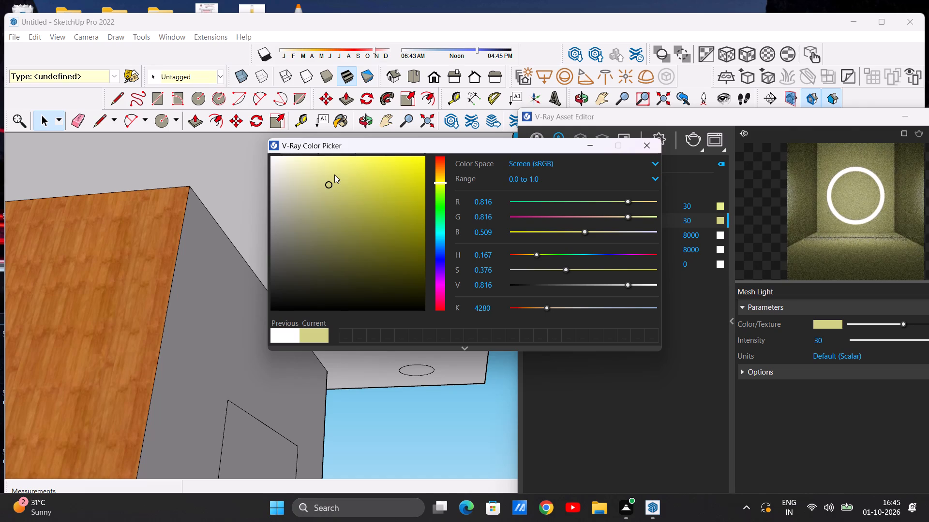
click(334, 174)
click(356, 165)
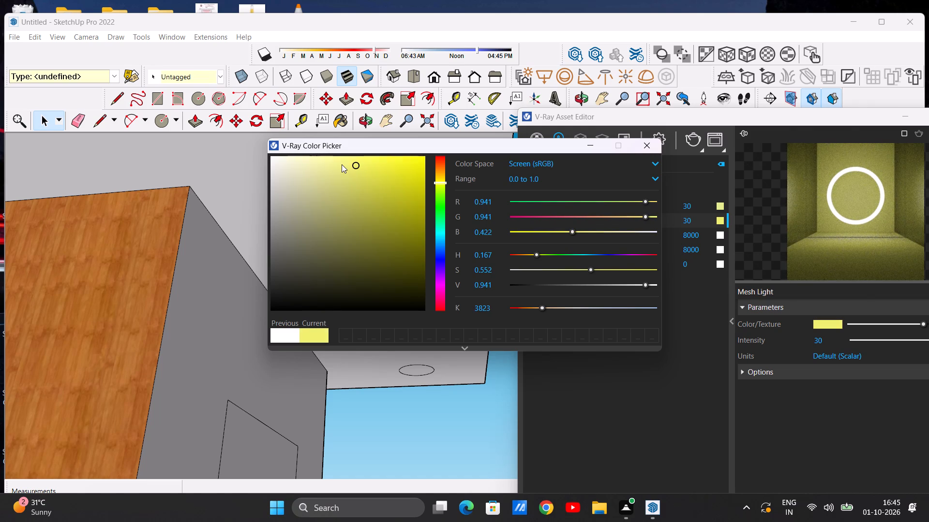
click(342, 164)
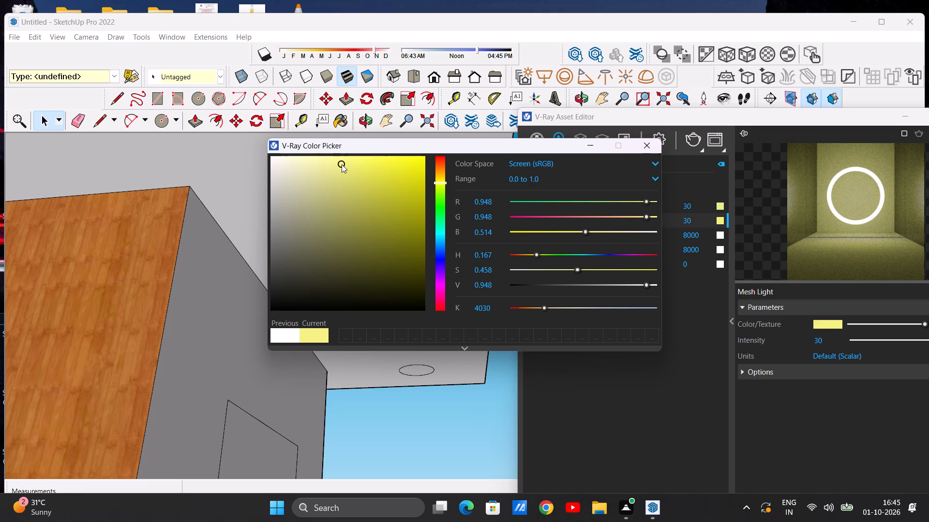
click(329, 166)
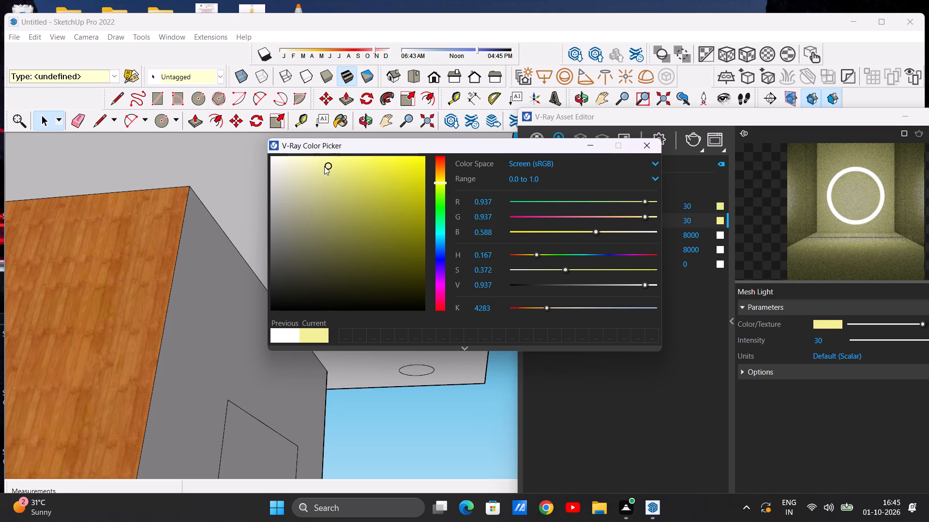
click(642, 145)
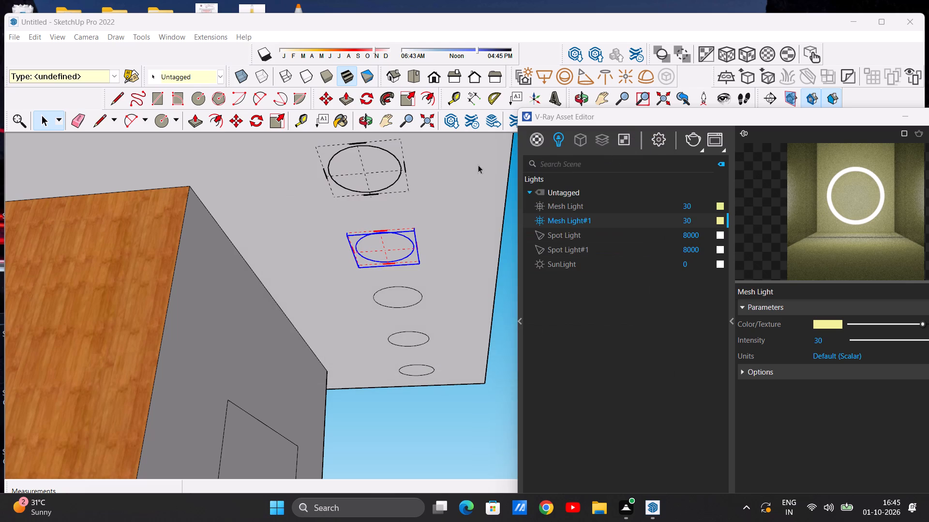
Group the third circle in the overhang's soffit row and convert the group into a V-Ray mesh light.
scroll(335, 185, down, 2)
scroll(383, 301, up, 5)
click(381, 276)
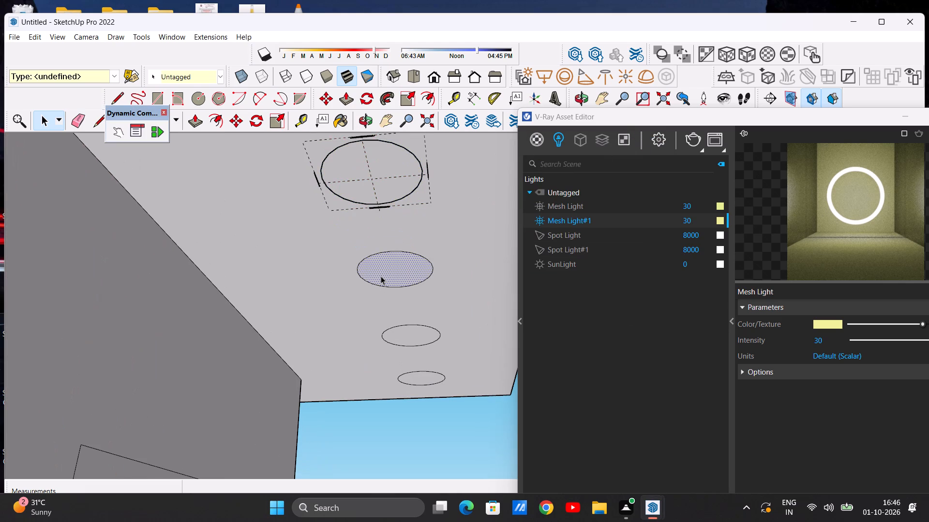
click(381, 276)
right_click(381, 276)
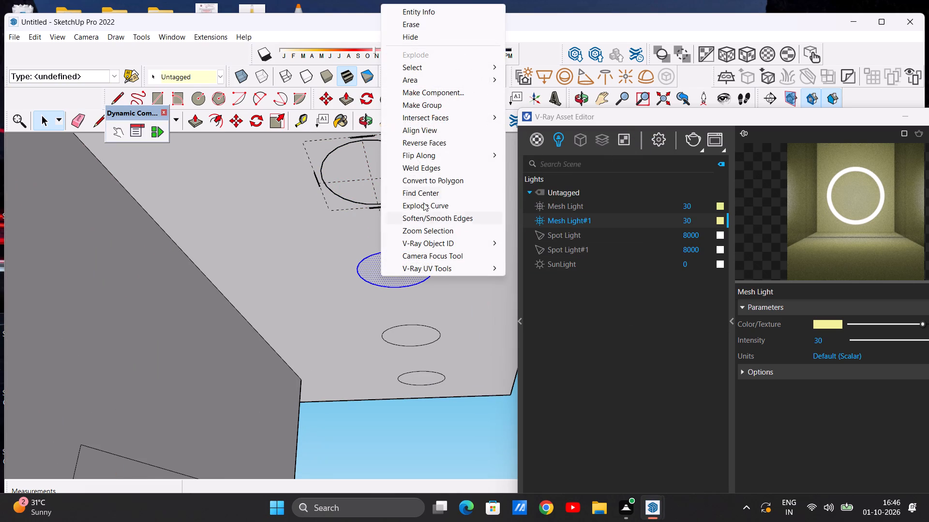
click(409, 109)
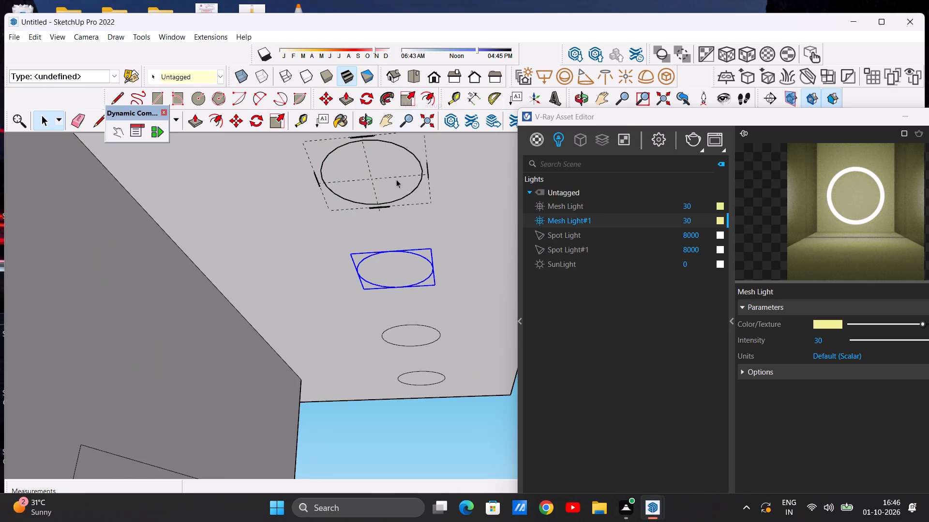
click(666, 79)
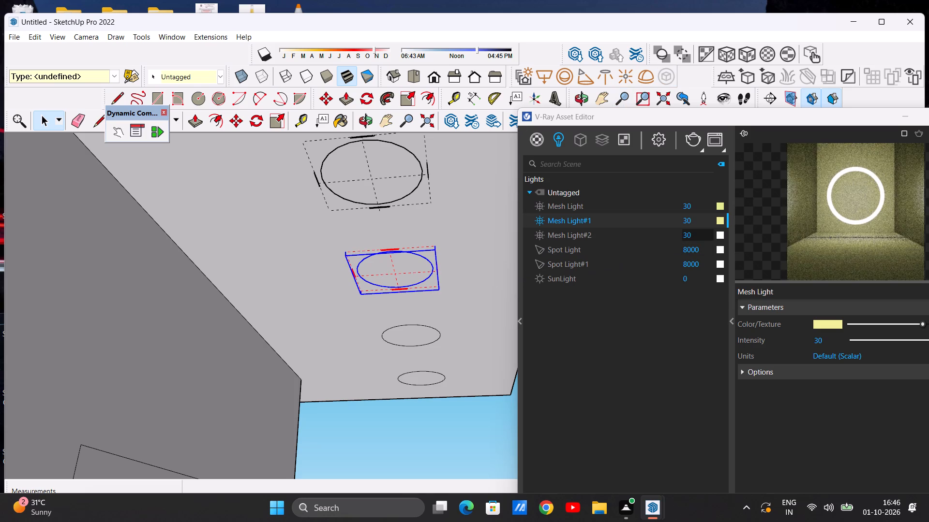
Set the third soffit circle's mesh light color to a pale yellow with RGB 0.905, 0.905, 0.565.
click(719, 237)
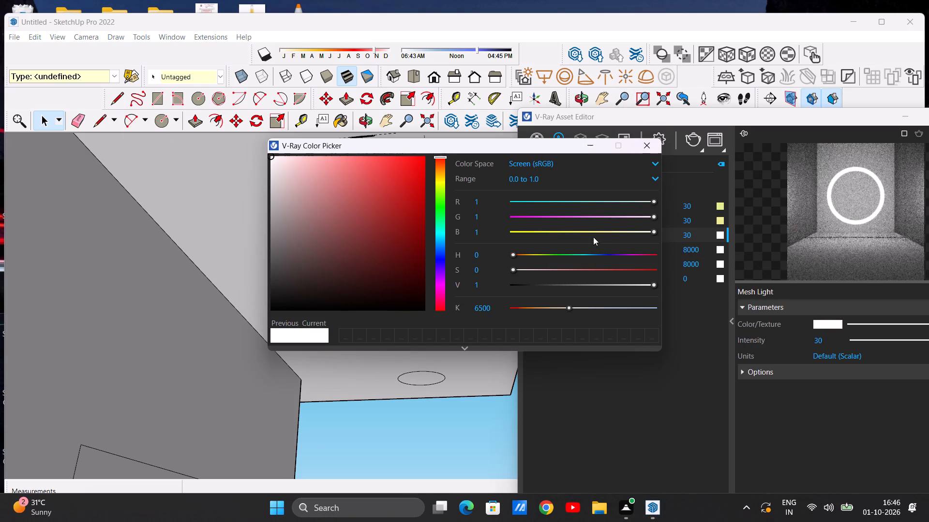
click(594, 233)
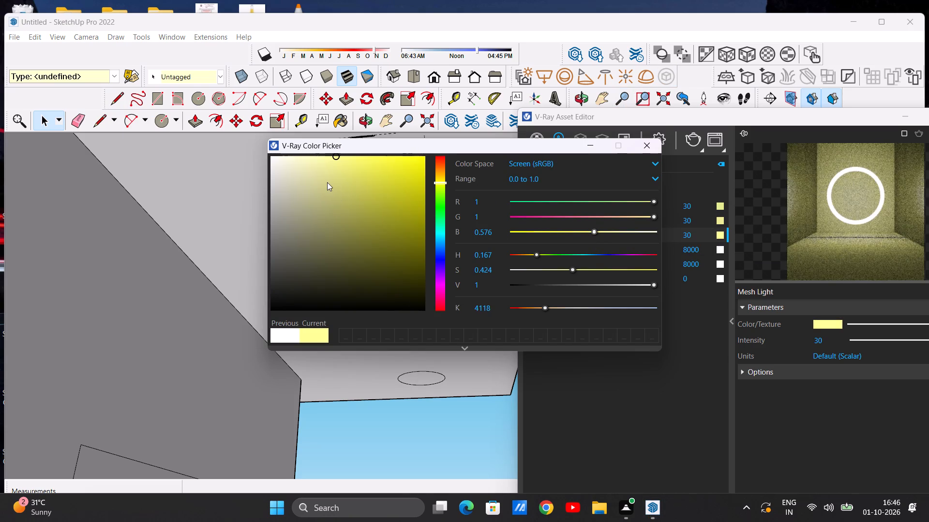
click(329, 171)
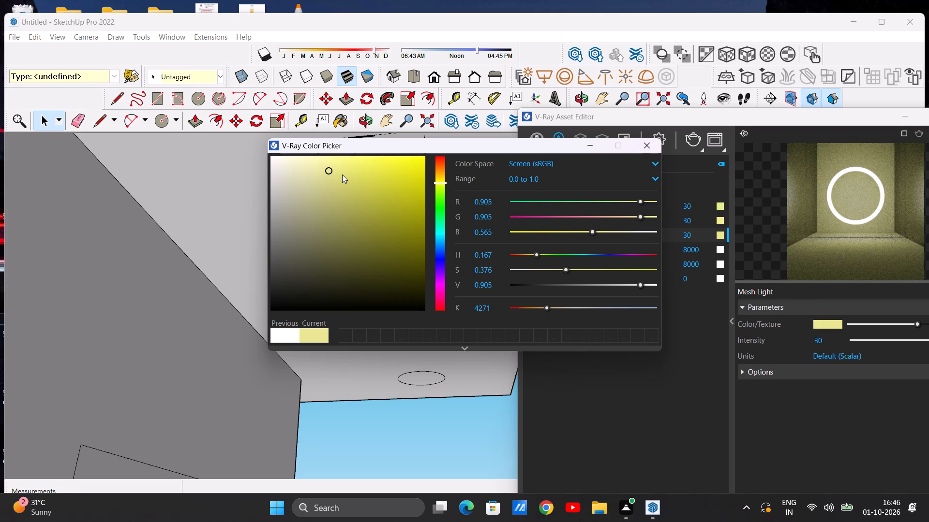
click(650, 145)
Group the fourth circle in the overhang's soffit row and convert the group into a V-Ray mesh light.
scroll(339, 220, down, 6)
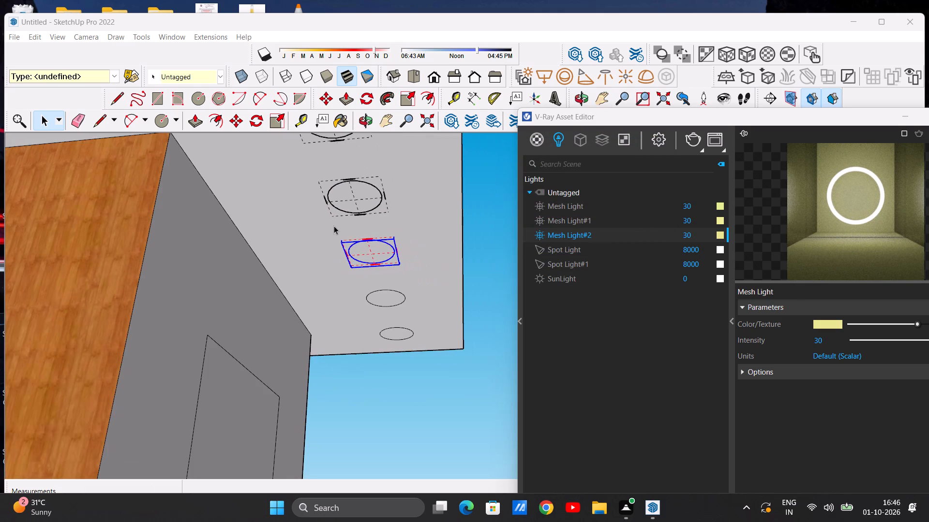
scroll(388, 292, up, 7)
click(387, 298)
click(387, 298)
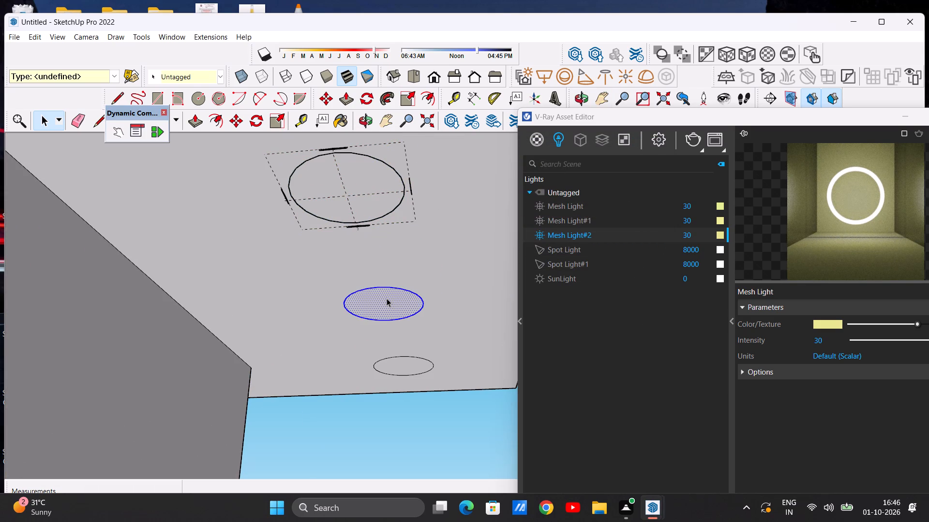
right_click(387, 298)
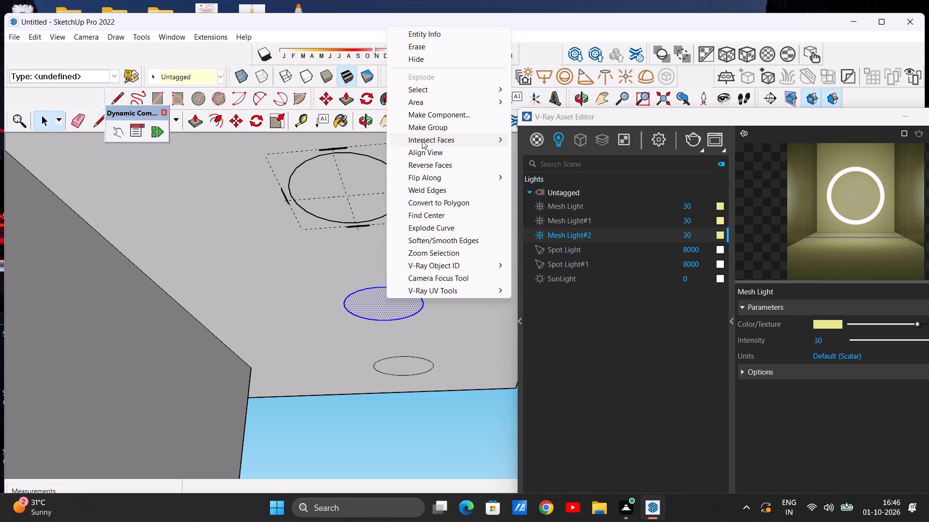
click(417, 130)
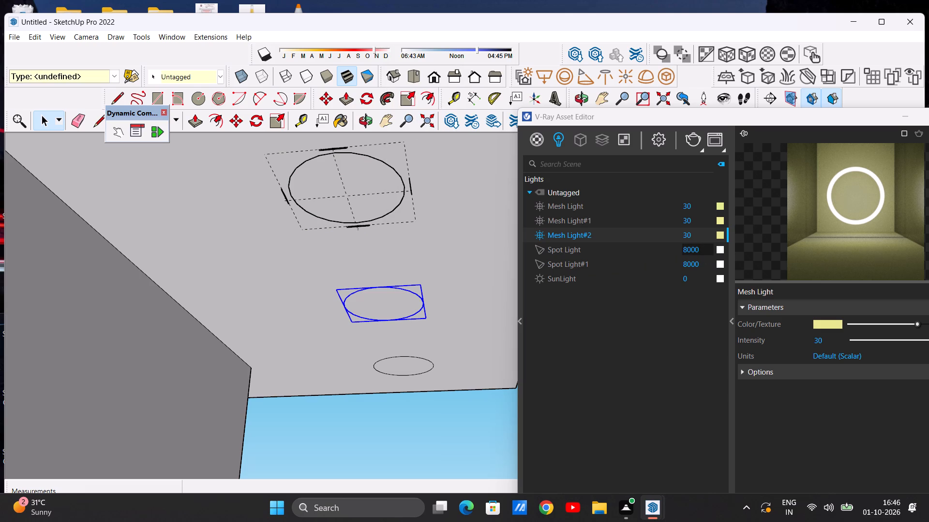
click(666, 75)
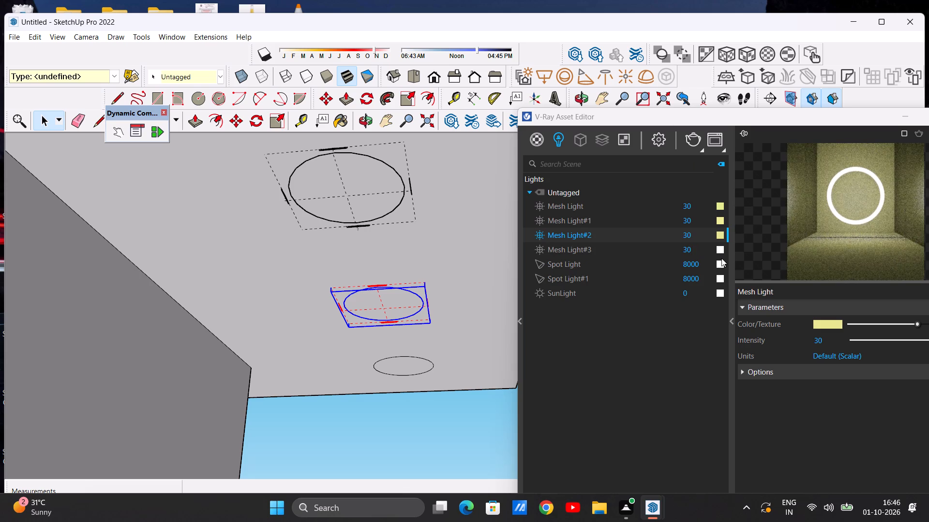
Set the fourth soffit circle's mesh light color to a pale yellow with RGB 0.925, 0.925, 0.599.
click(721, 247)
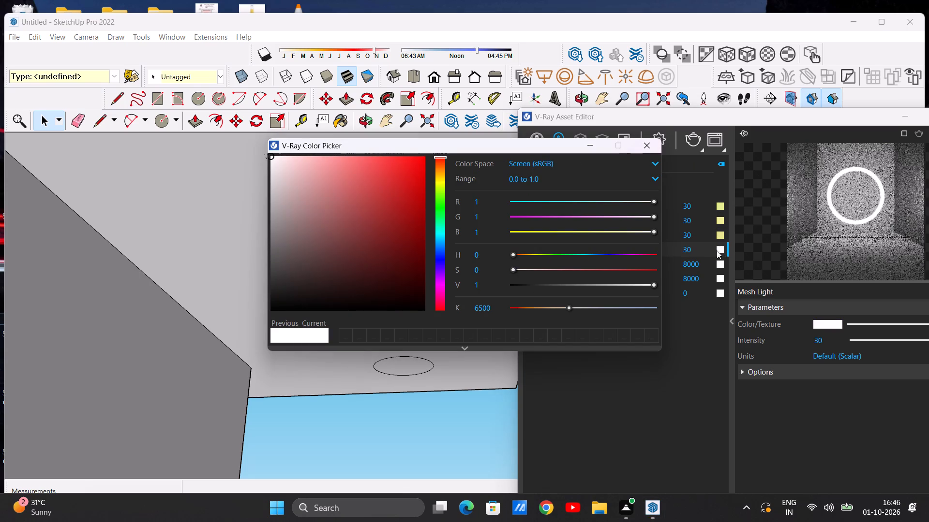
click(569, 233)
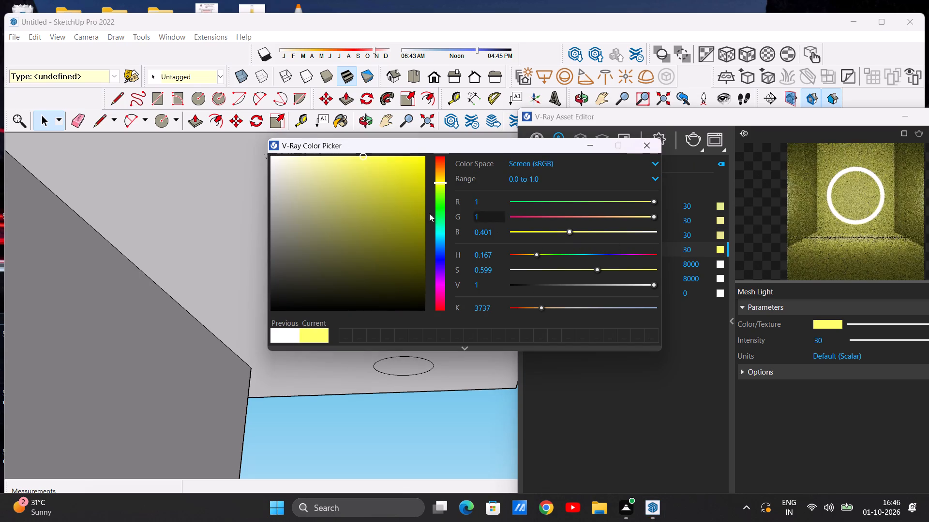
click(328, 178)
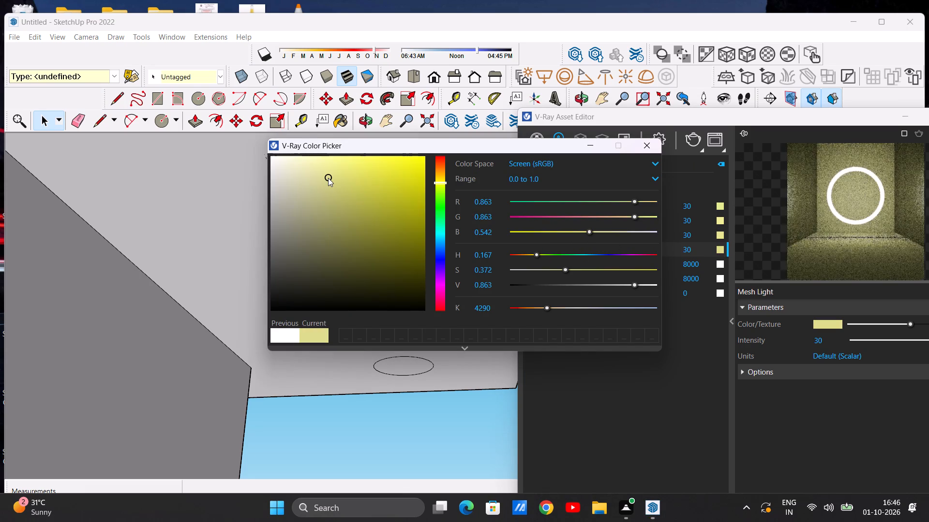
click(325, 168)
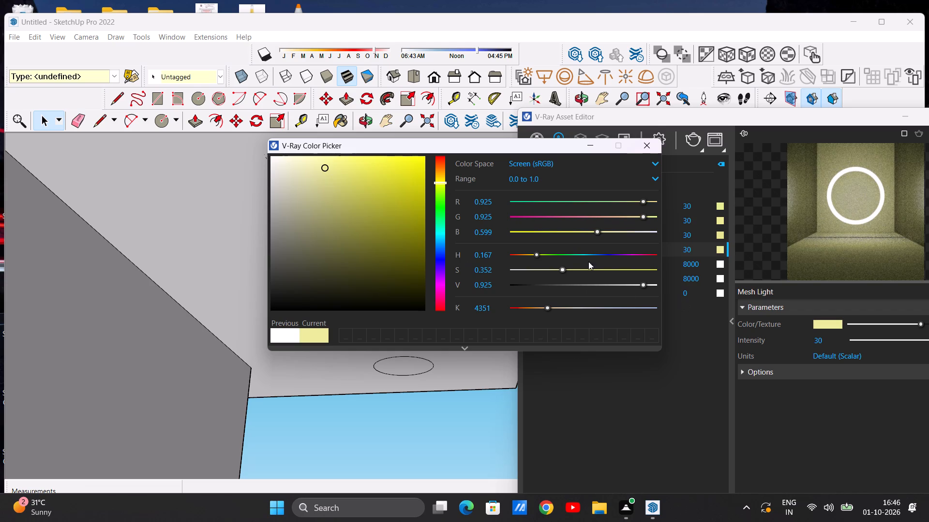
click(644, 149)
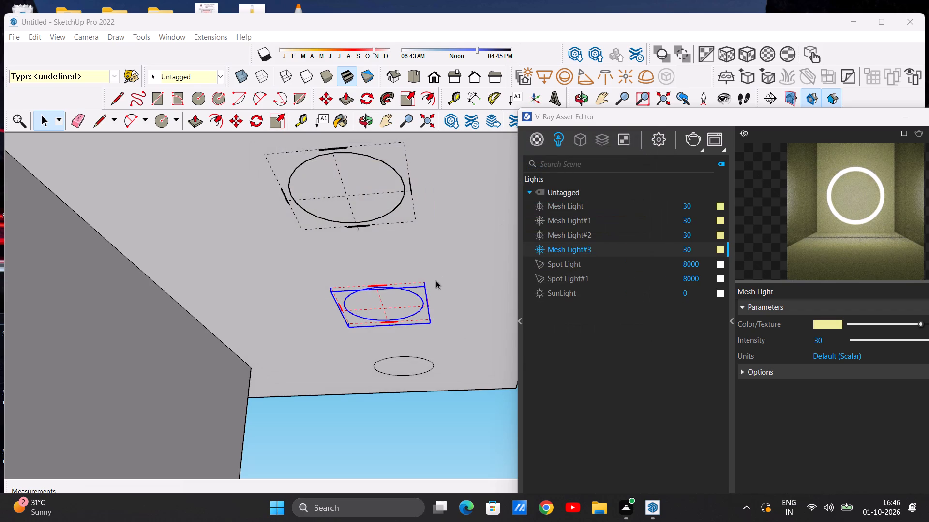
Group the fifth, last circle in the overhang's soffit row and convert the group into a V-Ray mesh light.
scroll(411, 281, down, 3)
scroll(410, 350, up, 5)
click(401, 354)
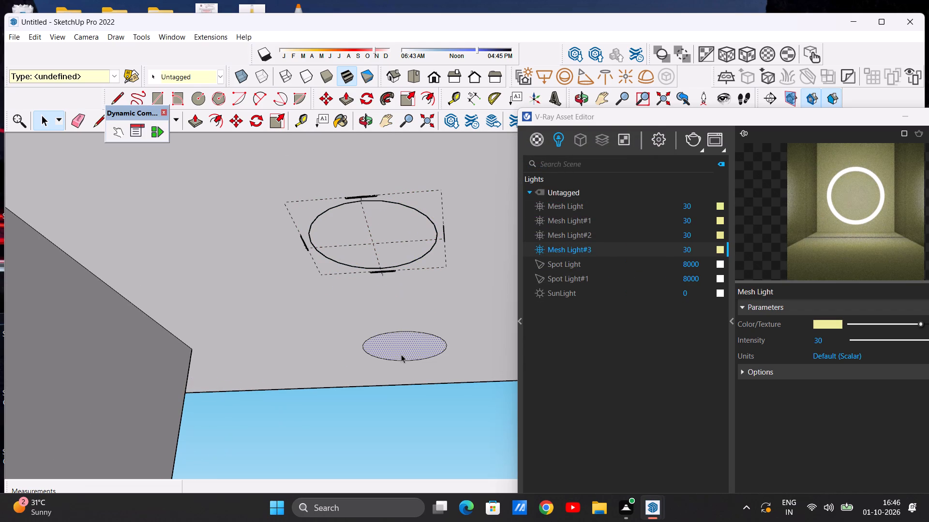
click(401, 354)
right_click(401, 354)
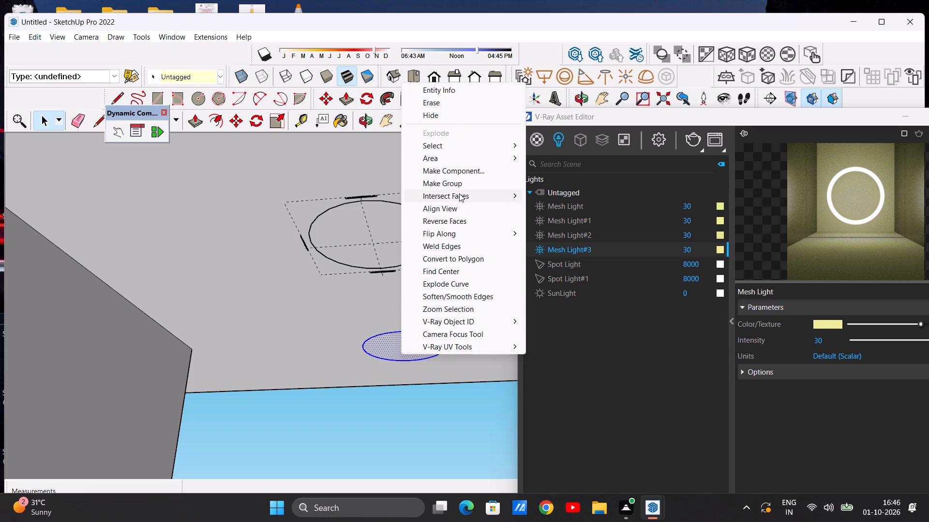
click(442, 186)
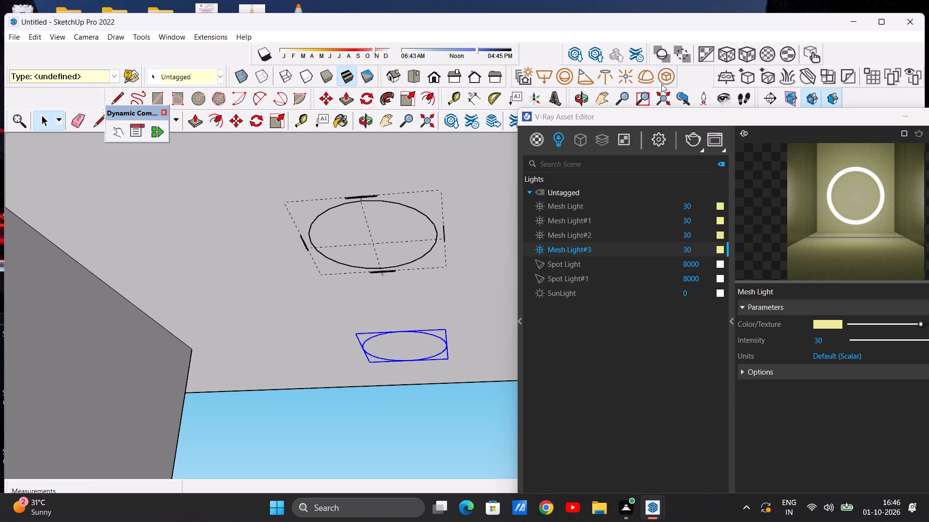
click(663, 78)
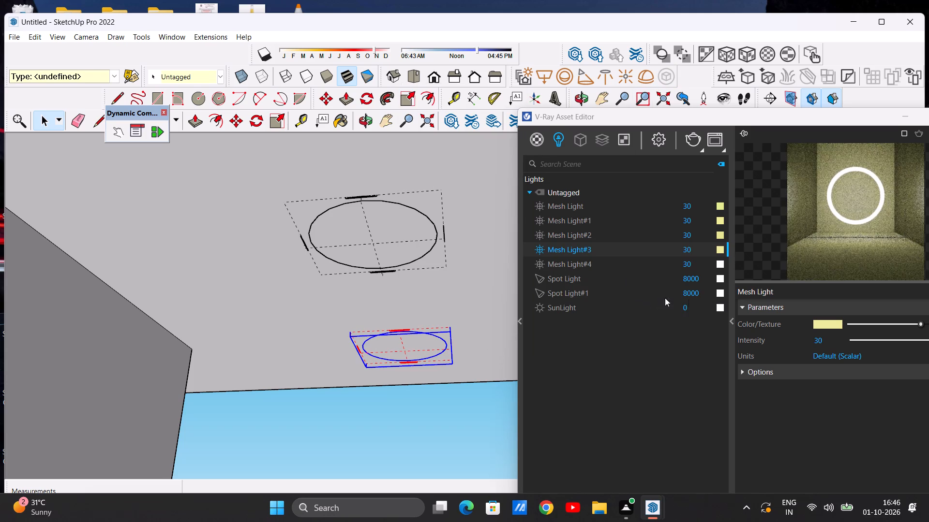
Set the fifth soffit circle's mesh light color to a pale yellow with RGB 0.909, 0.909, 0.6.
click(719, 262)
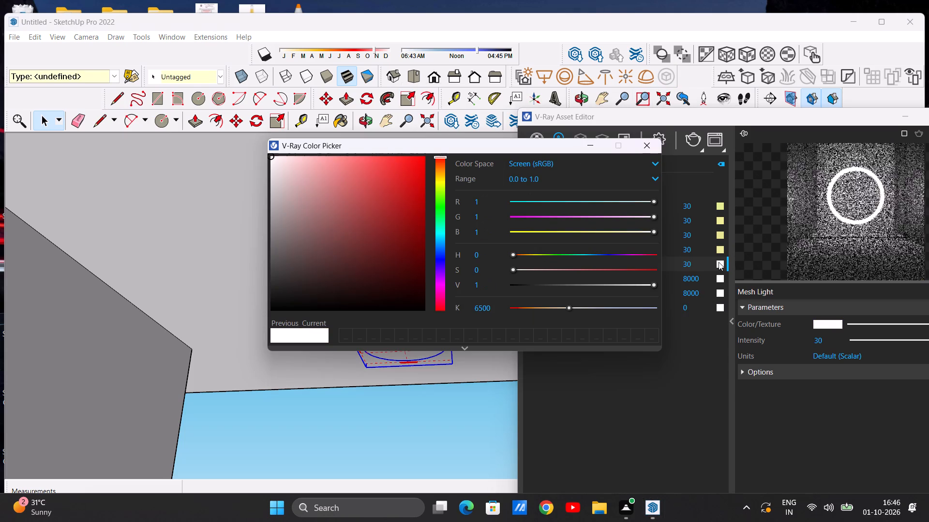
click(585, 230)
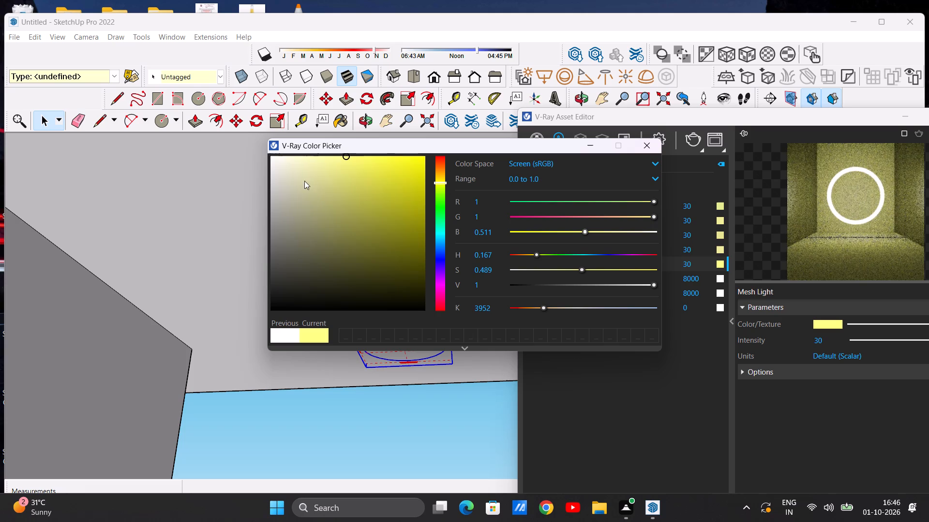
click(328, 178)
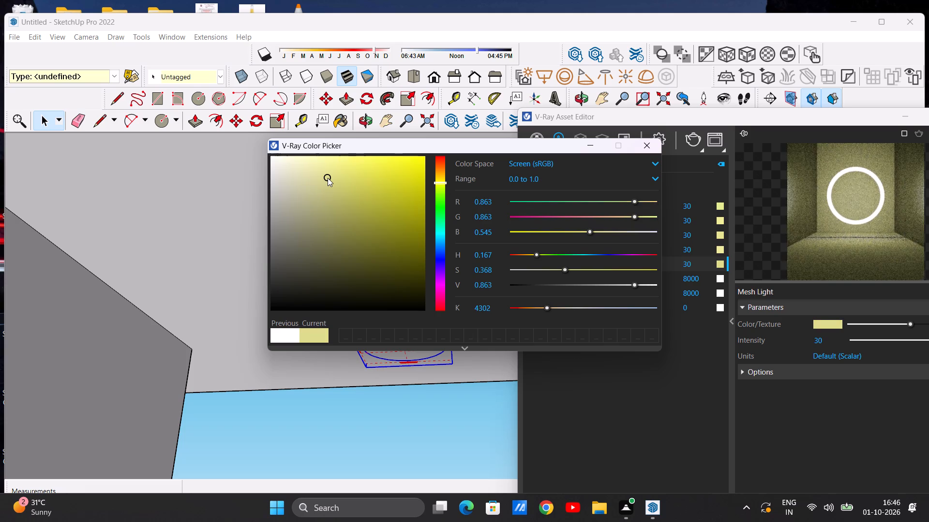
click(321, 179)
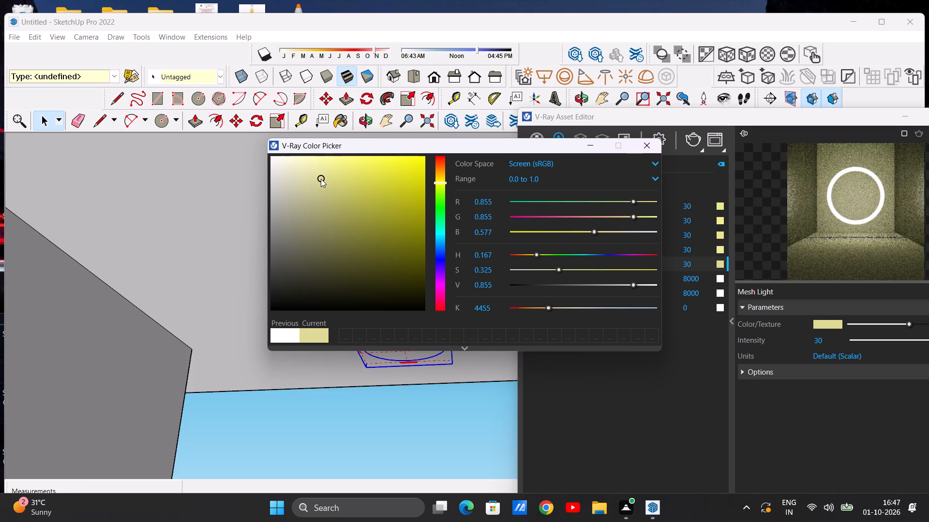
click(324, 170)
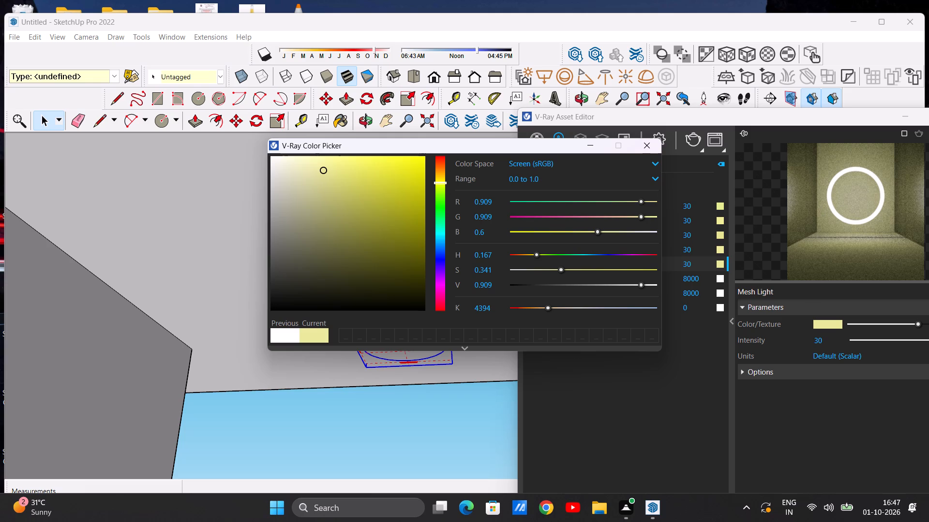
click(649, 148)
Render the roof overhang from below with all five soffit mesh lights in view and inspect the lighting.
scroll(390, 256, down, 5)
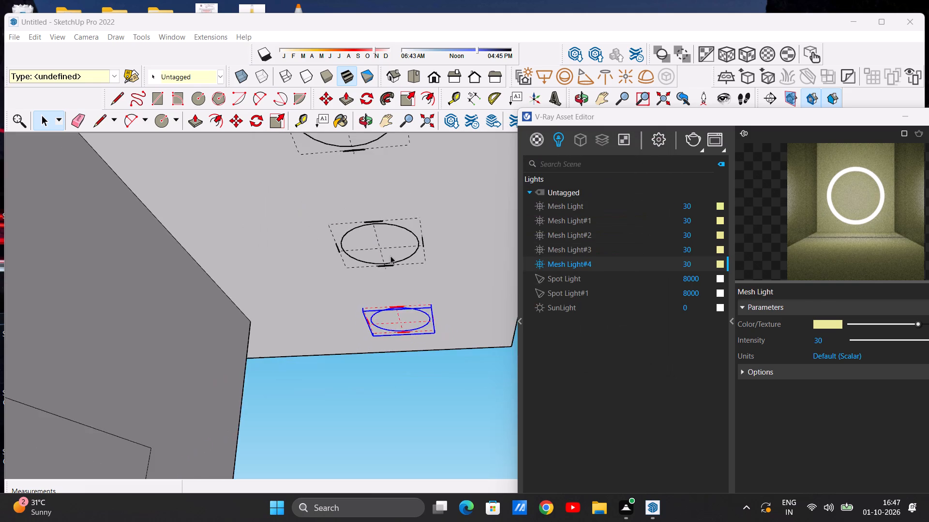
scroll(390, 256, down, 16)
middle_drag(385, 250, 331, 284)
scroll(334, 263, down, 1)
scroll(341, 217, up, 3)
click(304, 147)
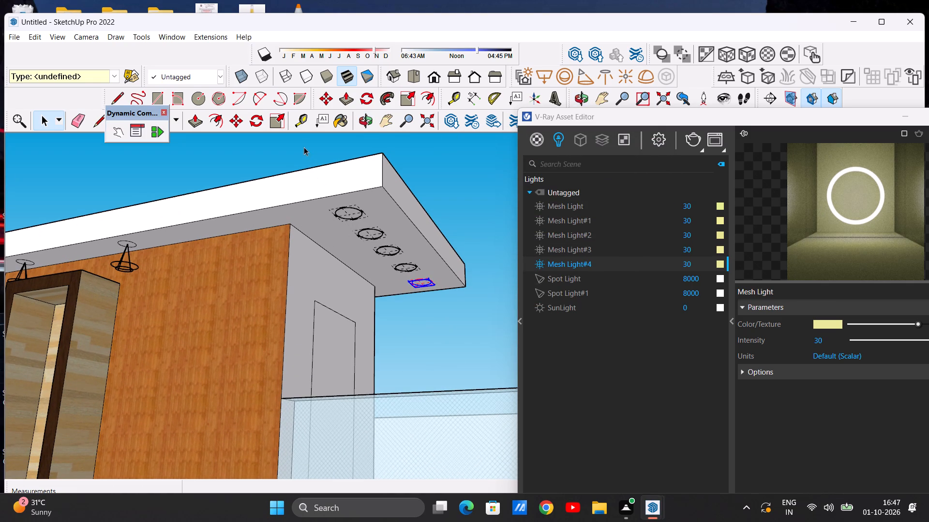
scroll(361, 268, down, 4)
scroll(288, 278, up, 2)
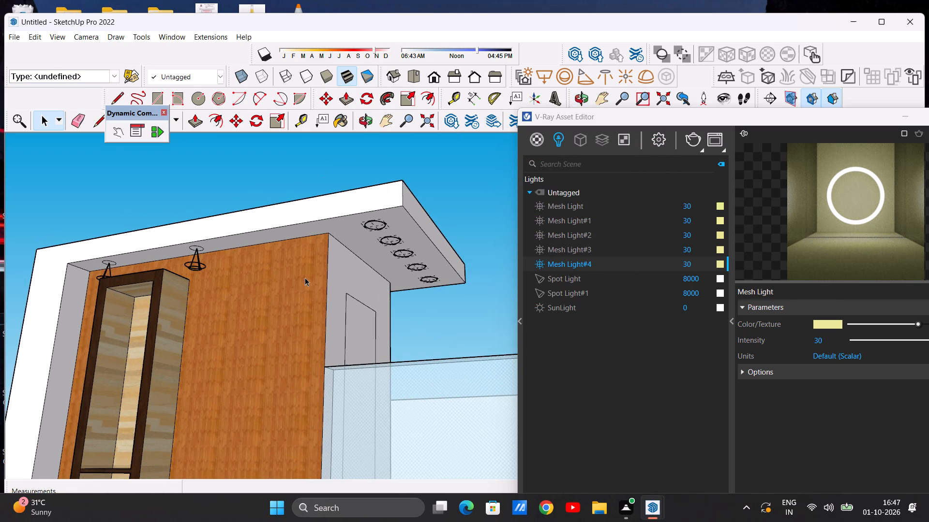
scroll(308, 277, down, 1)
scroll(280, 272, up, 1)
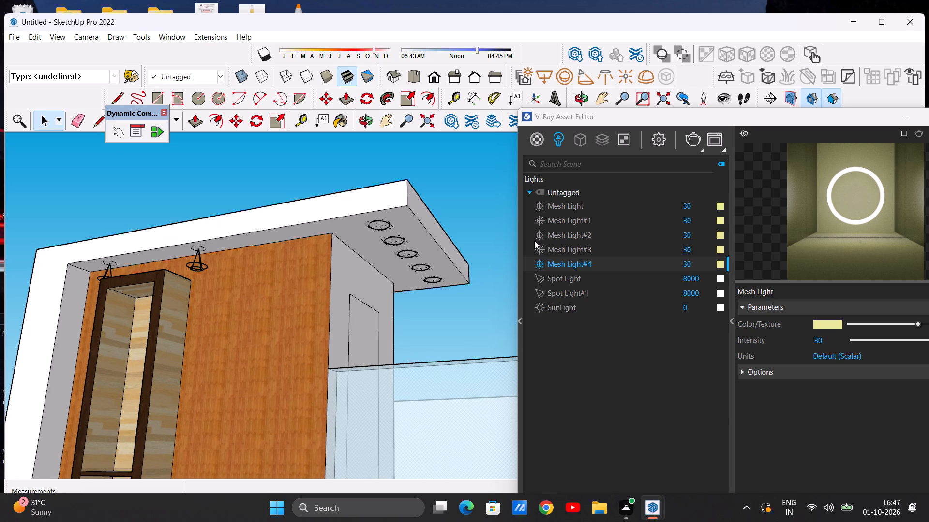
click(691, 143)
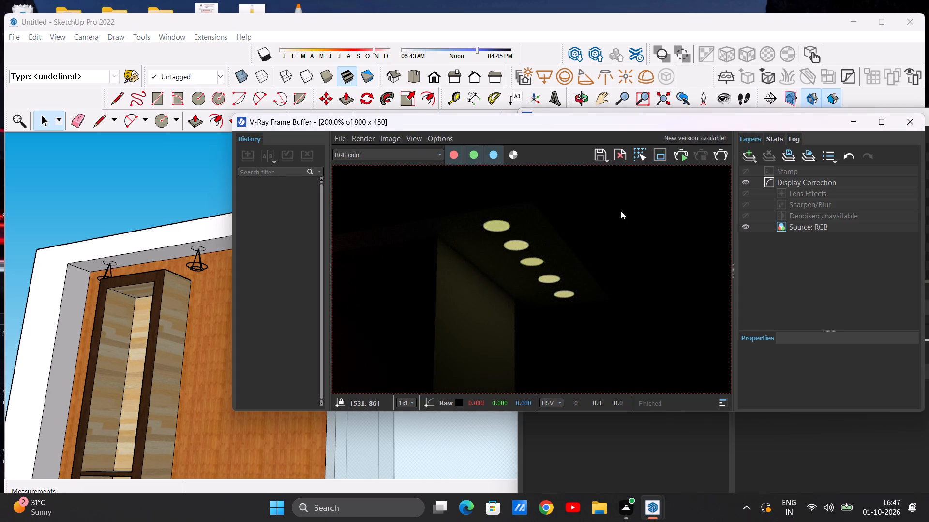
scroll(561, 241, down, 2)
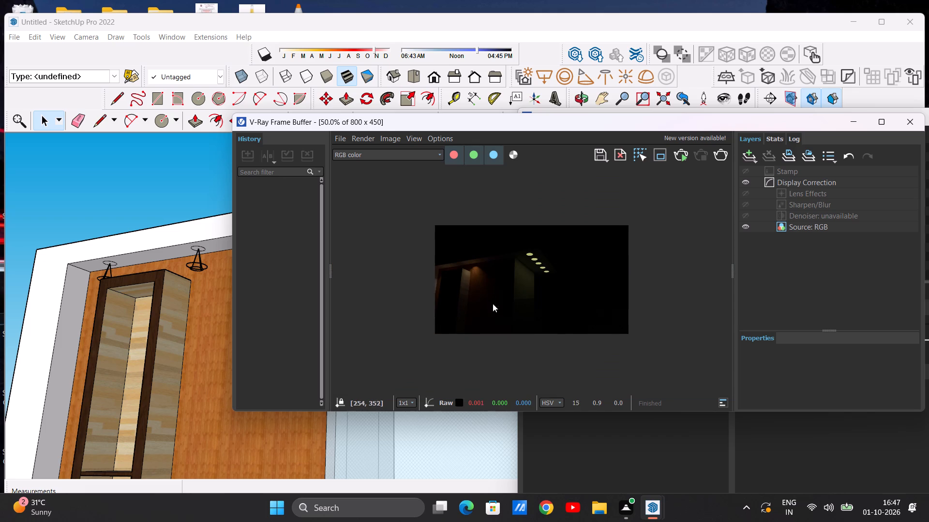
scroll(480, 292, up, 1)
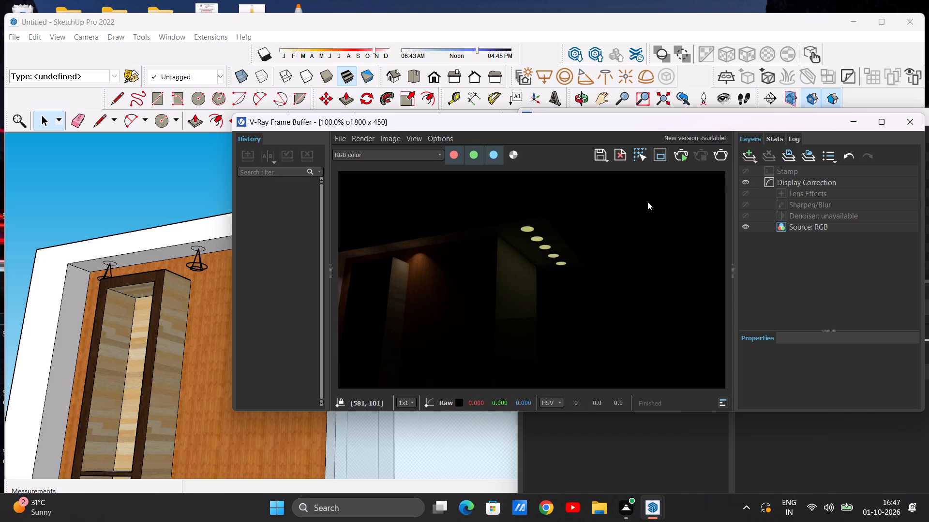
click(912, 123)
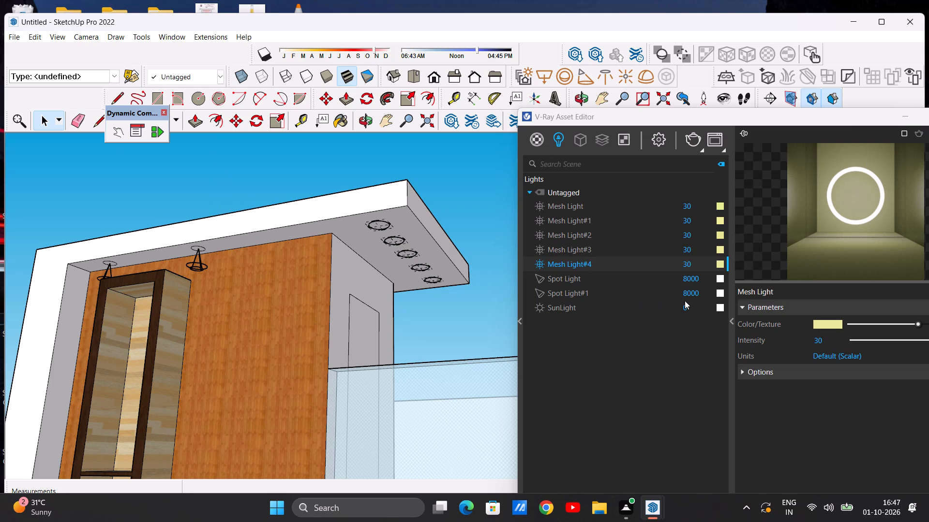
Examine the parameters and expanded options of the light named Spot Light.
click(699, 279)
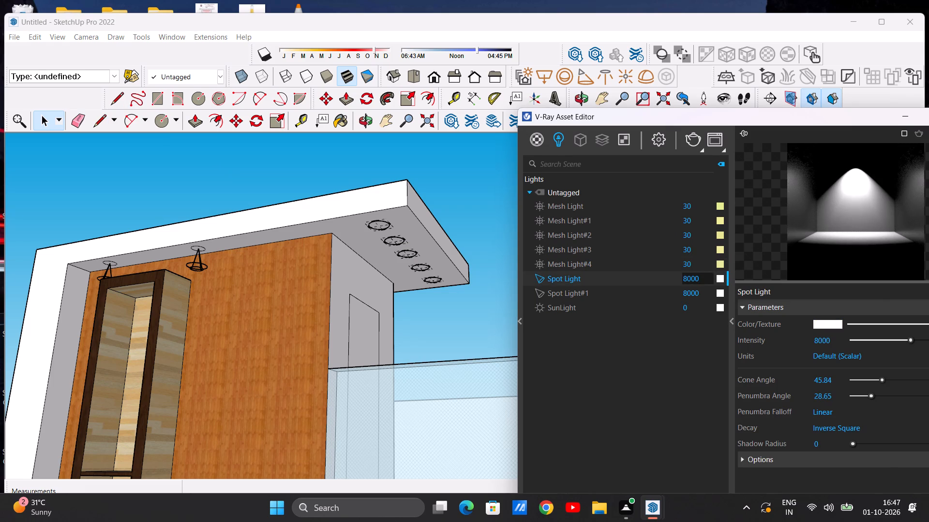
scroll(780, 382, down, 2)
scroll(782, 408, up, 3)
click(788, 459)
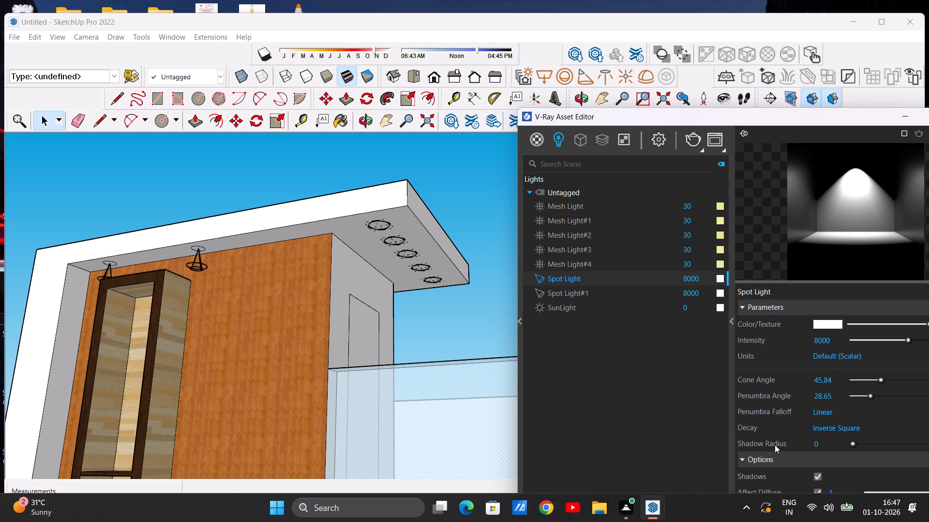
scroll(775, 445, down, 3)
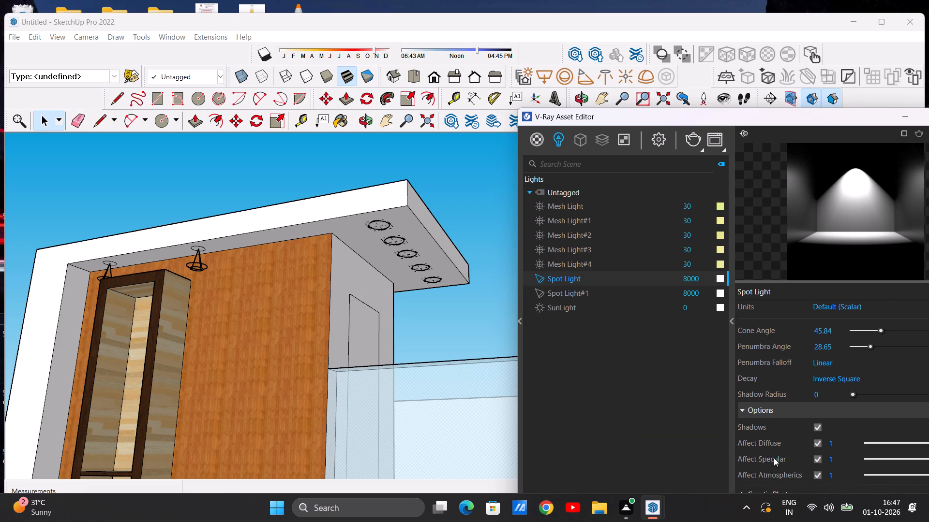
scroll(778, 457, down, 11)
scroll(814, 467, up, 7)
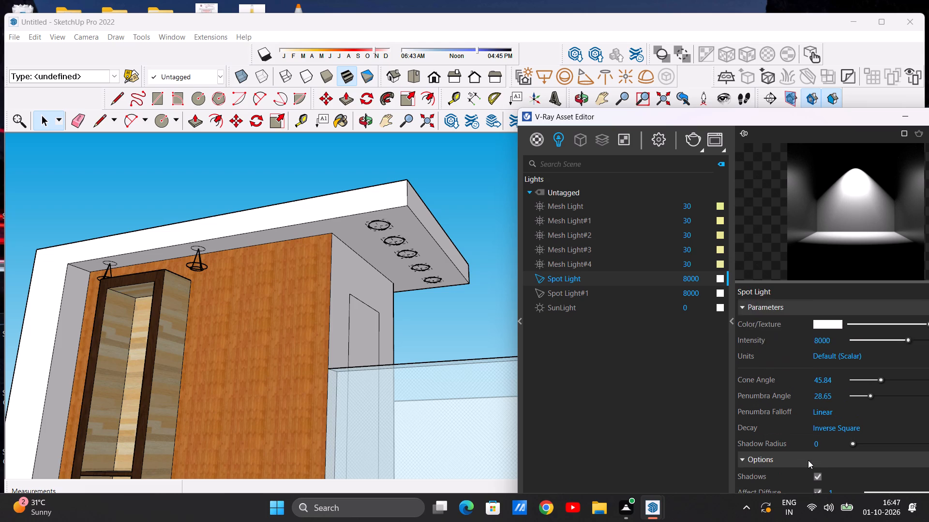
scroll(805, 457, down, 17)
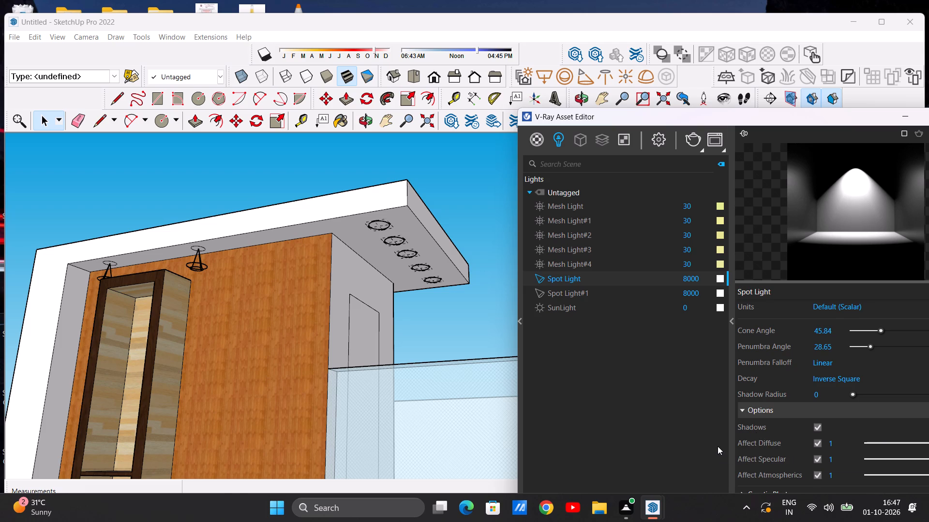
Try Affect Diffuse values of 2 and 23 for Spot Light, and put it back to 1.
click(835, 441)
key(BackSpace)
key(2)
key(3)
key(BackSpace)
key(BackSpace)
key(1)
Set the shadow radius of Spot Light to 1.
click(825, 391)
key(BackSpace)
key(1)
Set the intensity of Spot Light to 10000.
click(704, 278)
key(BackSpace)
key(BackSpace)
key(BackSpace)
key(BackSpace)
key(BackSpace)
key(BackSpace)
key(BackSpace)
key(BackSpace)
key(BackSpace)
key(BackSpace)
key(BackSpace)
key(BackSpace)
key(BackSpace)
key(BackSpace)
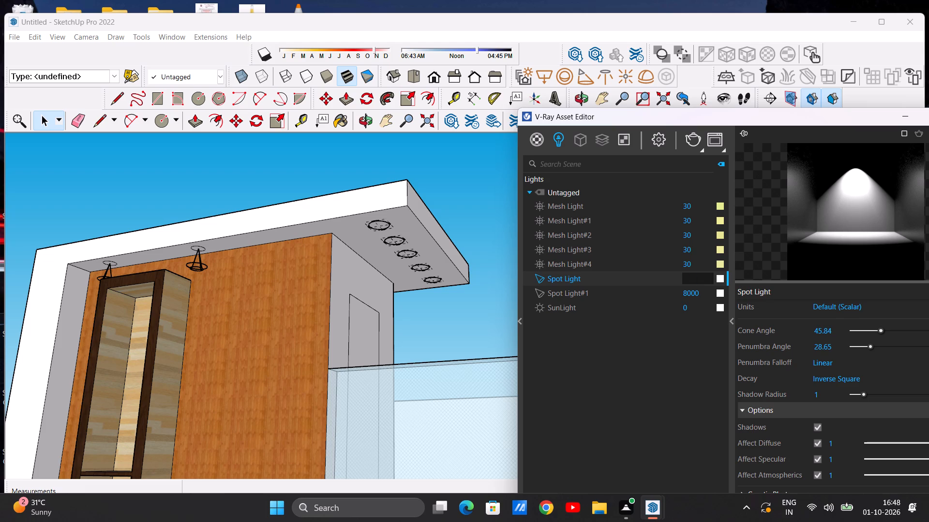
text(1000)
key(0)
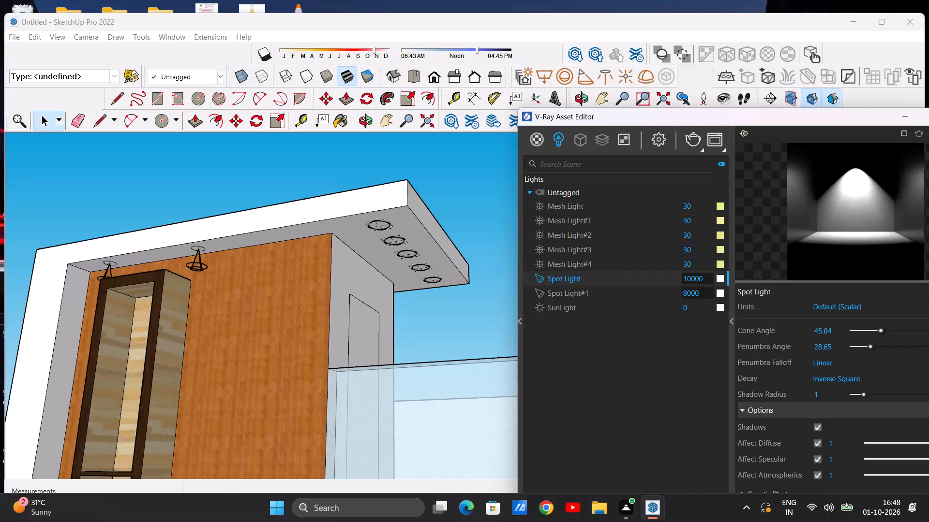
key(BackSpace)
key(BackSpace)
key(BackSpace)
text(000)
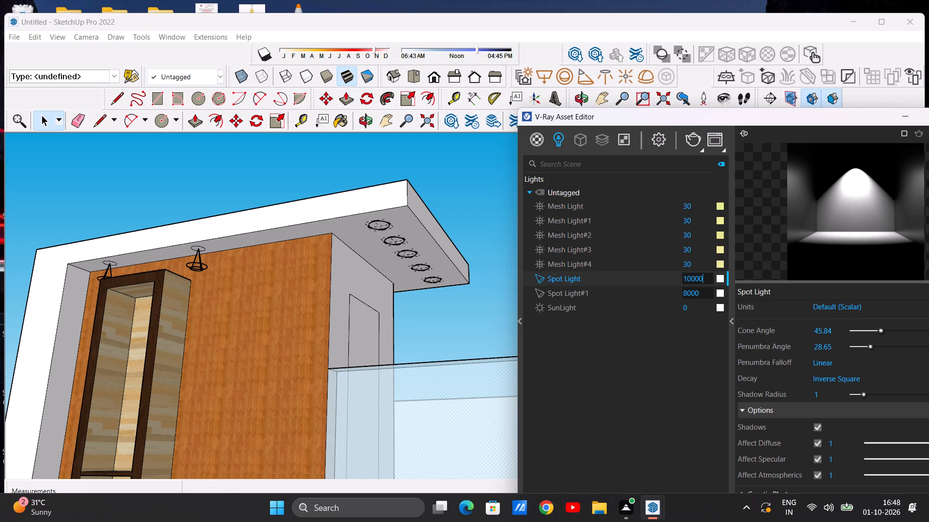
Set the intensity of Spot Light#1 to 10000.
click(702, 294)
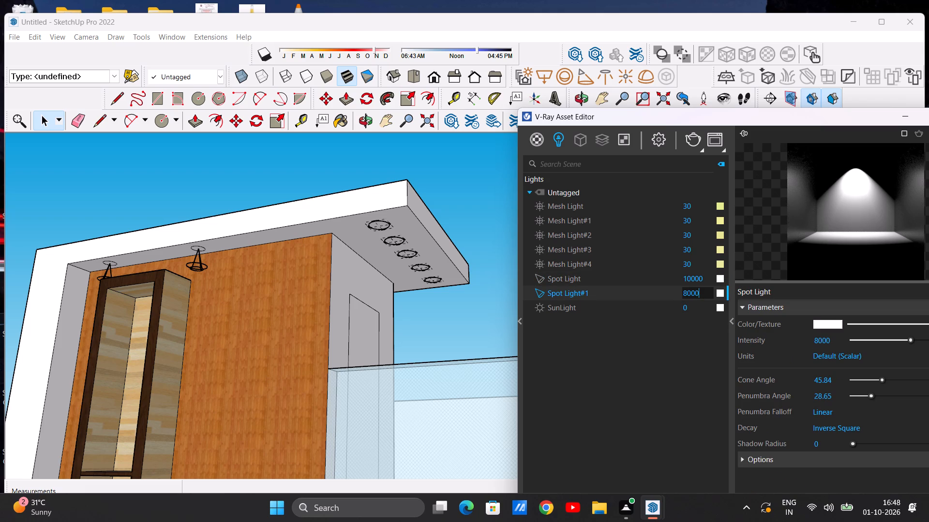
key(Left)
key(Left)
key(Left)
key(BackSpace)
text(10)
Render the soffit view and examine the spot lights' glow on the wood wall, and close the render.
click(693, 142)
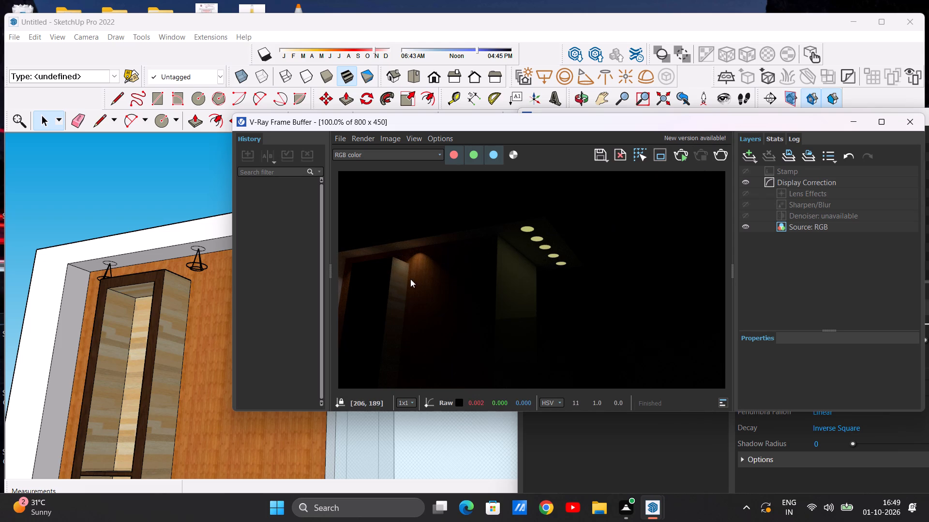
scroll(370, 294, up, 2)
scroll(398, 282, down, 2)
scroll(419, 267, up, 2)
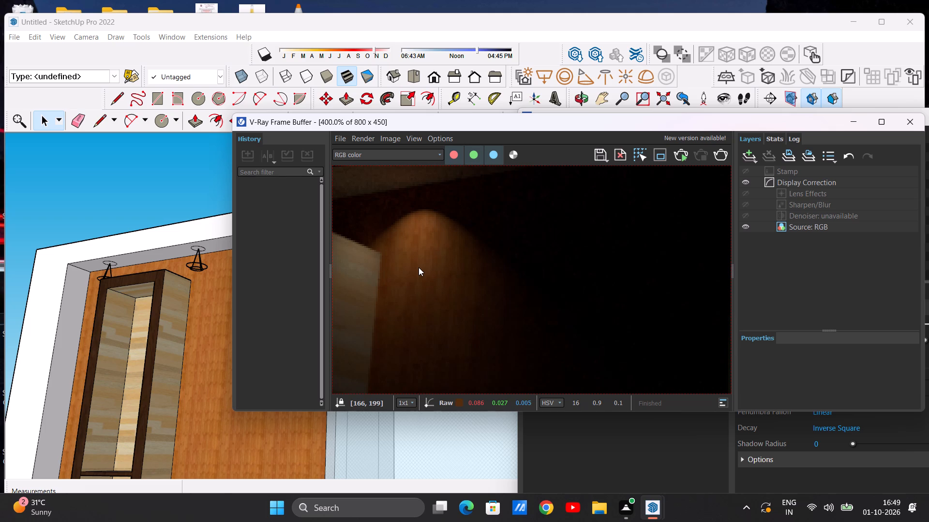
scroll(427, 266, down, 4)
scroll(511, 273, up, 2)
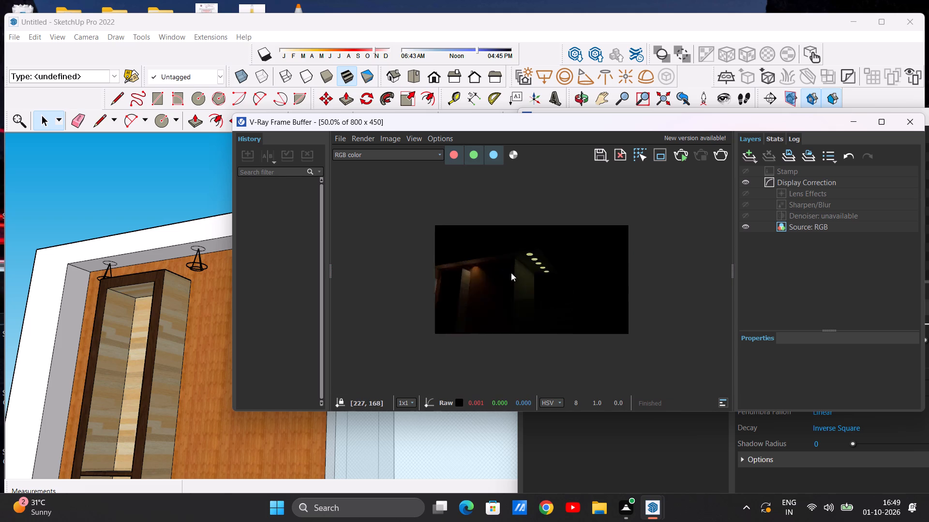
scroll(511, 273, up, 1)
scroll(511, 273, down, 2)
scroll(497, 284, up, 1)
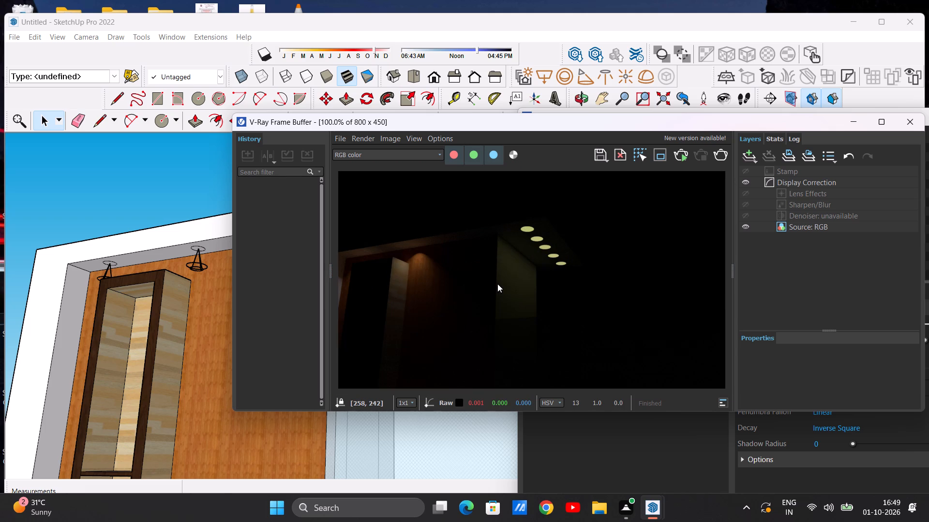
scroll(511, 275, down, 1)
scroll(467, 285, up, 1)
click(911, 120)
Render a closer view of the two spot lights above the wood-framed niche to check their glow, and close the render.
scroll(457, 262, down, 7)
middle_drag(343, 264, 356, 283)
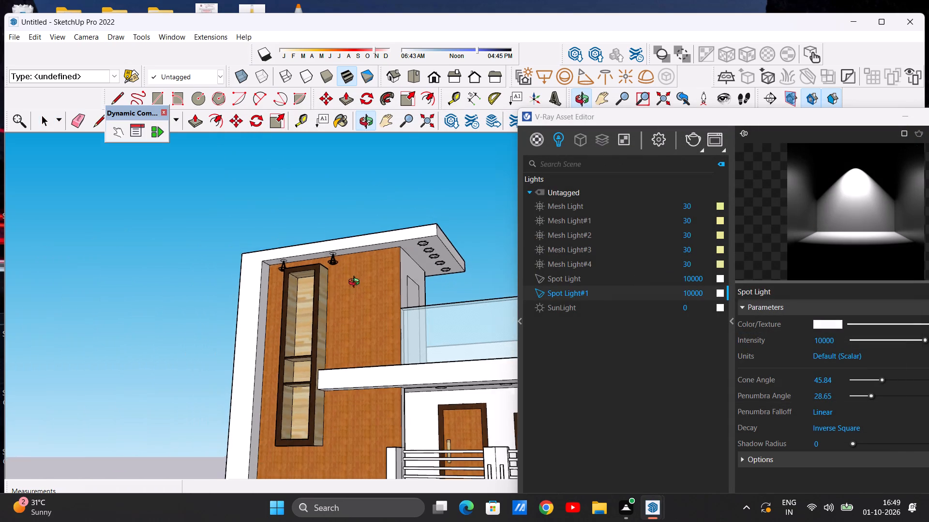
middle_drag(356, 283, 306, 333)
scroll(340, 236, up, 6)
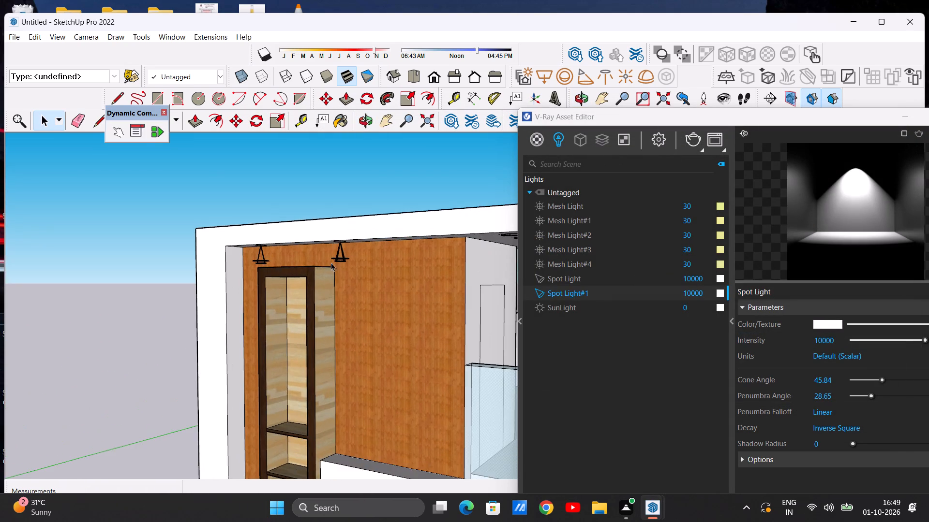
middle_drag(331, 284, 345, 262)
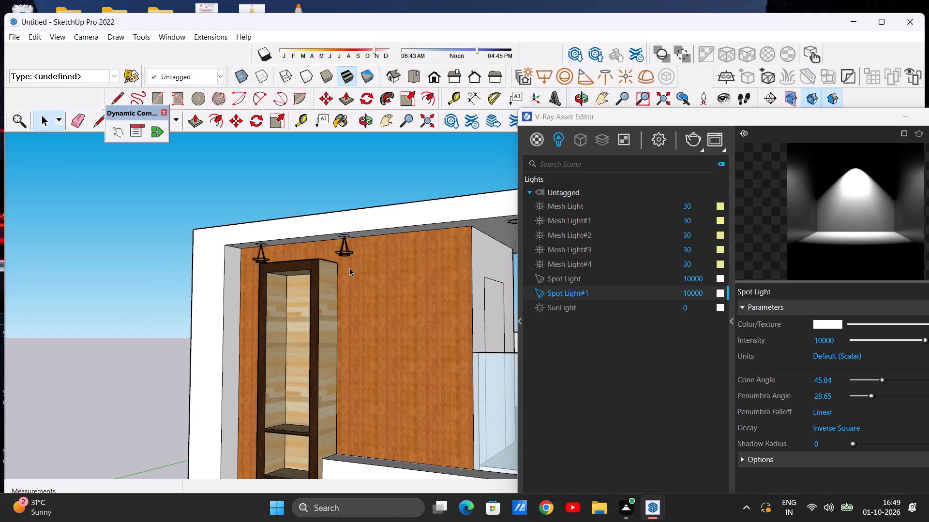
middle_drag(340, 296, 379, 216)
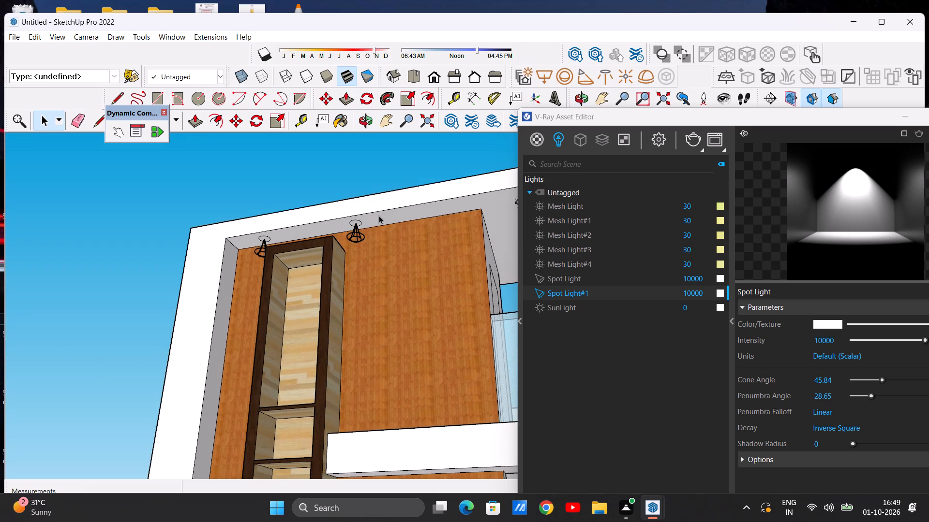
scroll(344, 219, up, 7)
middle_drag(246, 241, 313, 214)
scroll(317, 216, up, 2)
scroll(341, 247, down, 15)
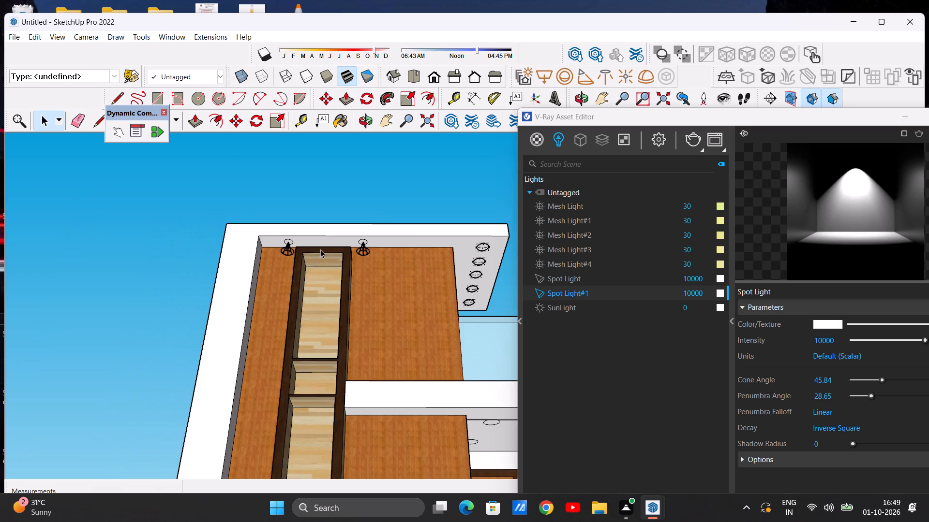
scroll(320, 249, down, 3)
scroll(408, 264, up, 5)
scroll(359, 262, up, 3)
scroll(236, 250, up, 4)
middle_drag(247, 247, 312, 265)
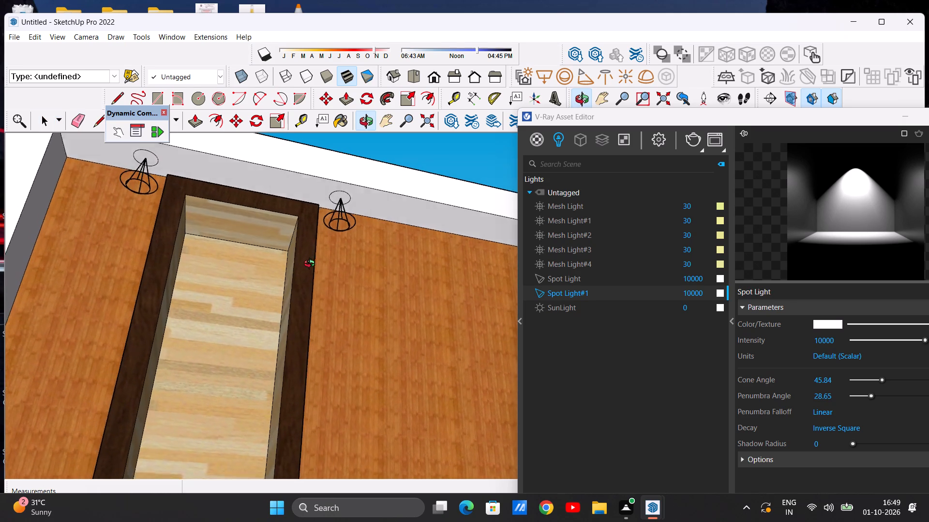
middle_drag(312, 265, 302, 273)
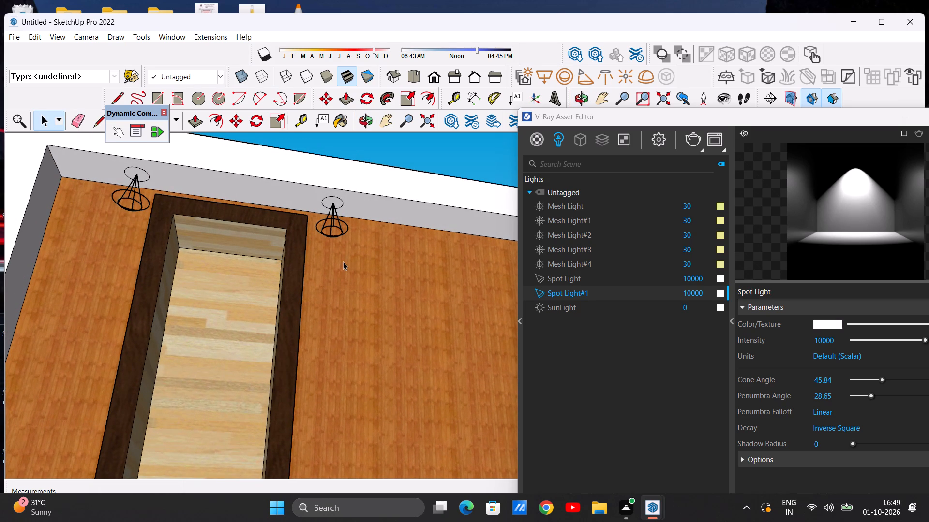
click(690, 143)
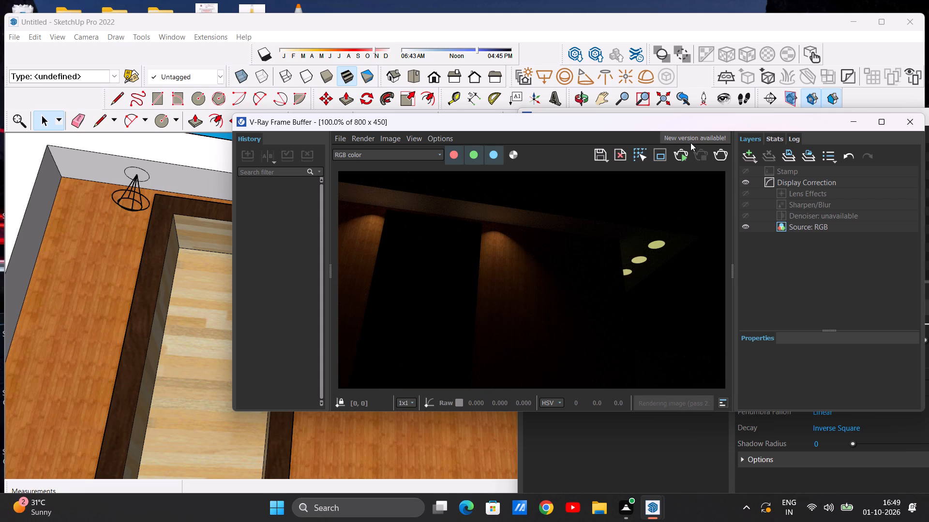
click(910, 125)
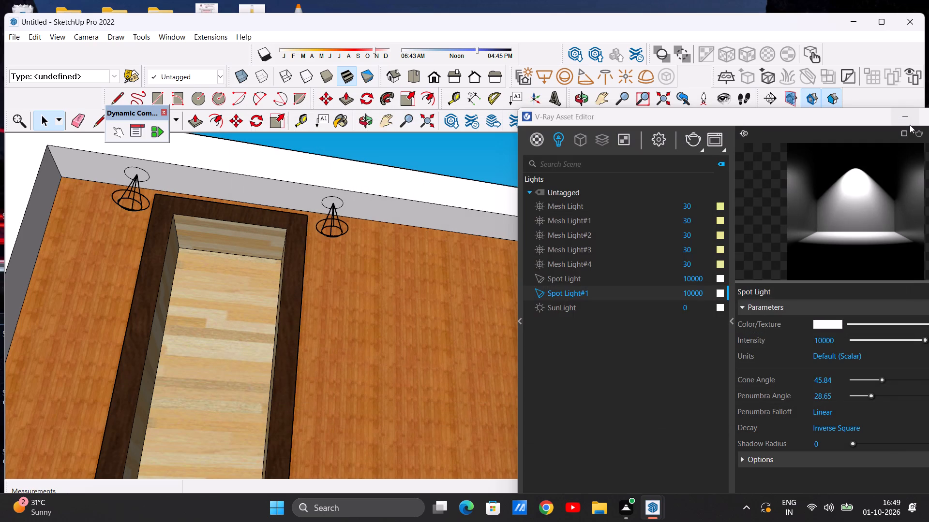
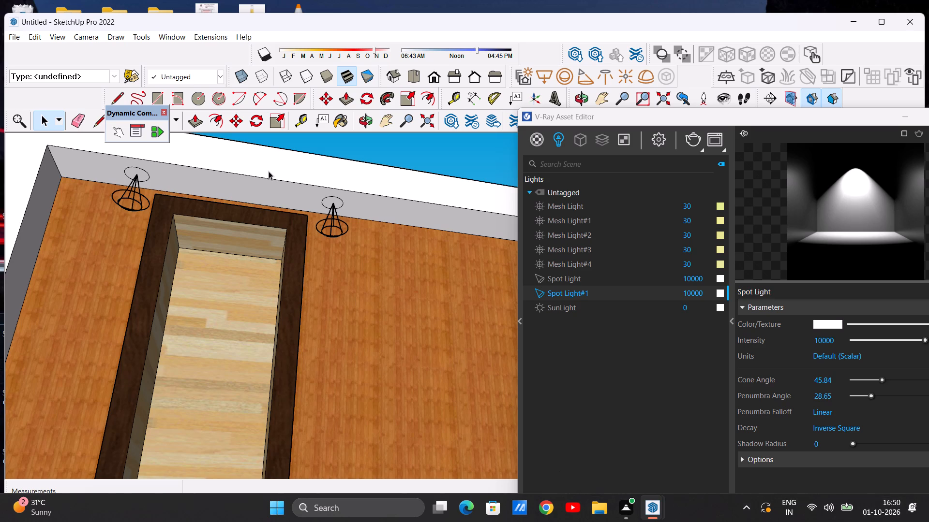
Examine the house front and the two spot lights above the wood-clad wall from several angles and distances.
scroll(298, 222, down, 17)
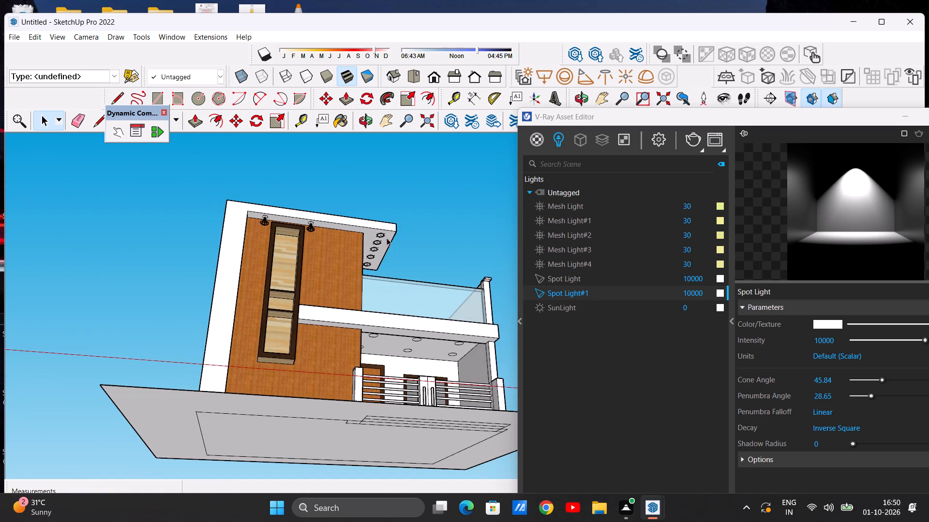
middle_drag(387, 238, 262, 360)
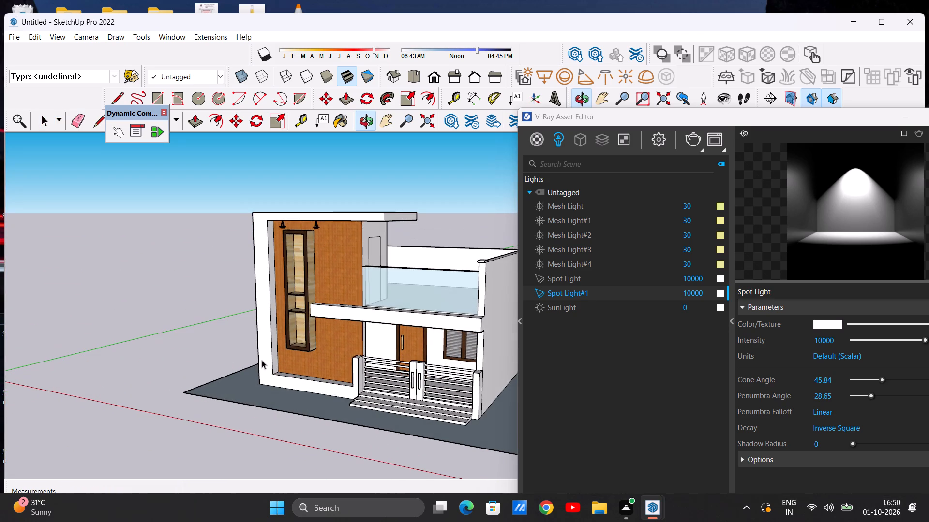
middle_drag(262, 360, 234, 369)
scroll(368, 278, up, 5)
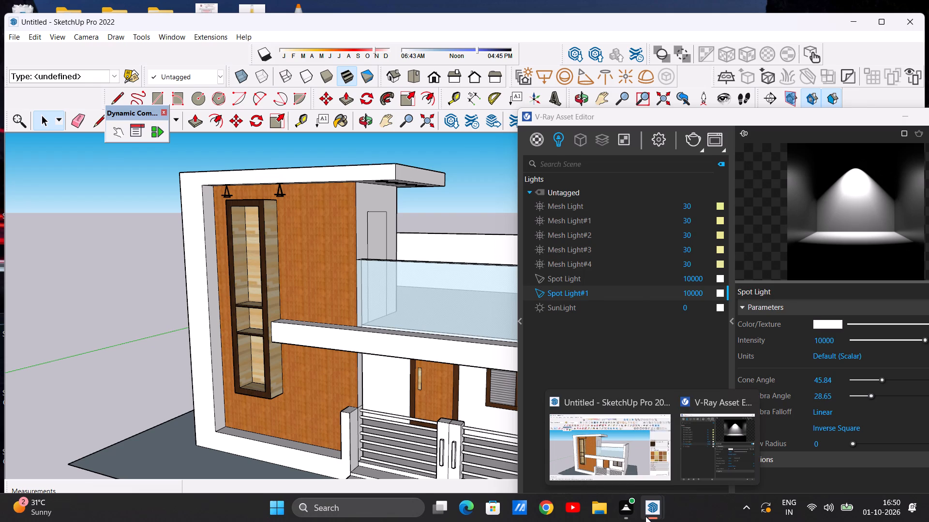
click(614, 458)
scroll(479, 332, down, 2)
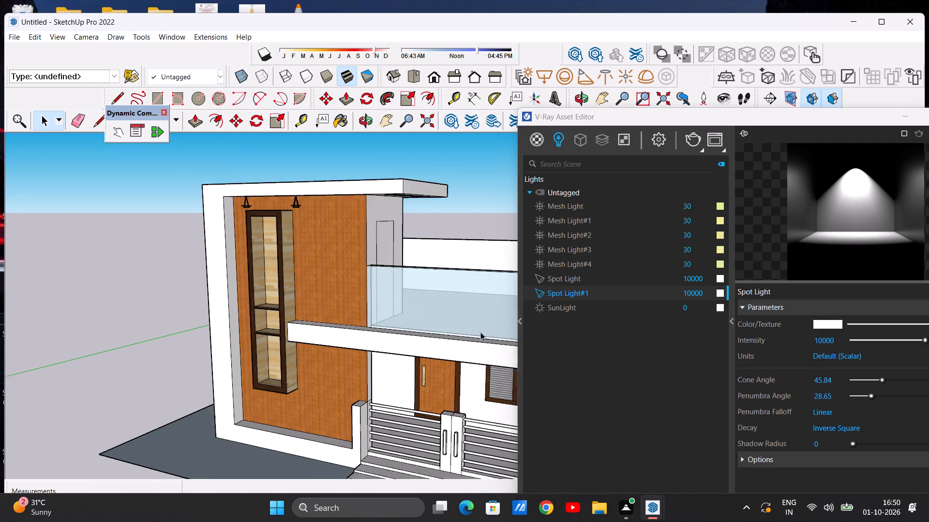
scroll(480, 332, down, 3)
scroll(430, 322, down, 12)
scroll(408, 348, up, 7)
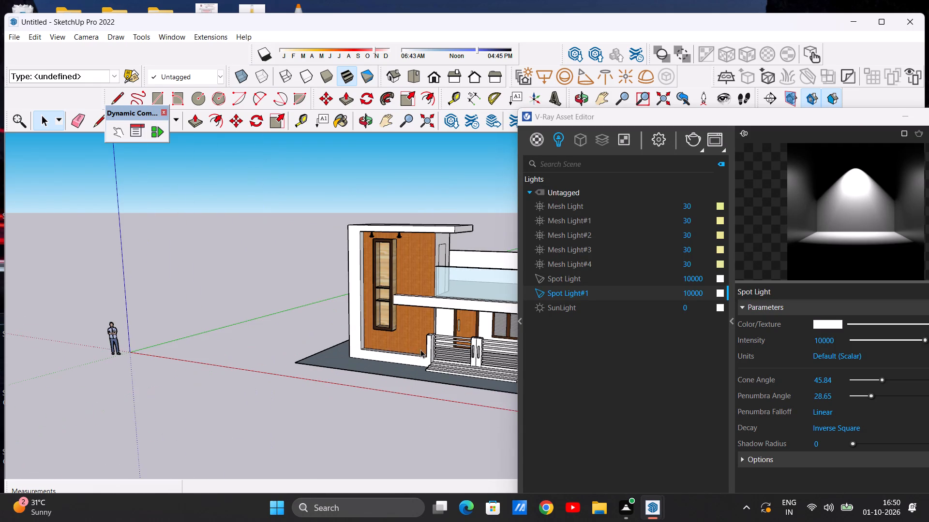
scroll(420, 349, up, 3)
scroll(367, 345, down, 7)
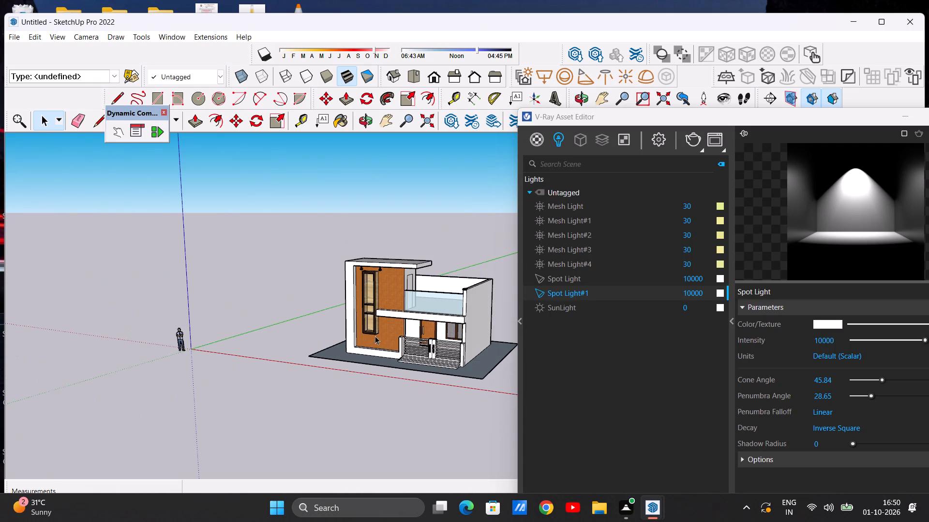
middle_drag(415, 342, 434, 281)
middle_drag(410, 325, 405, 286)
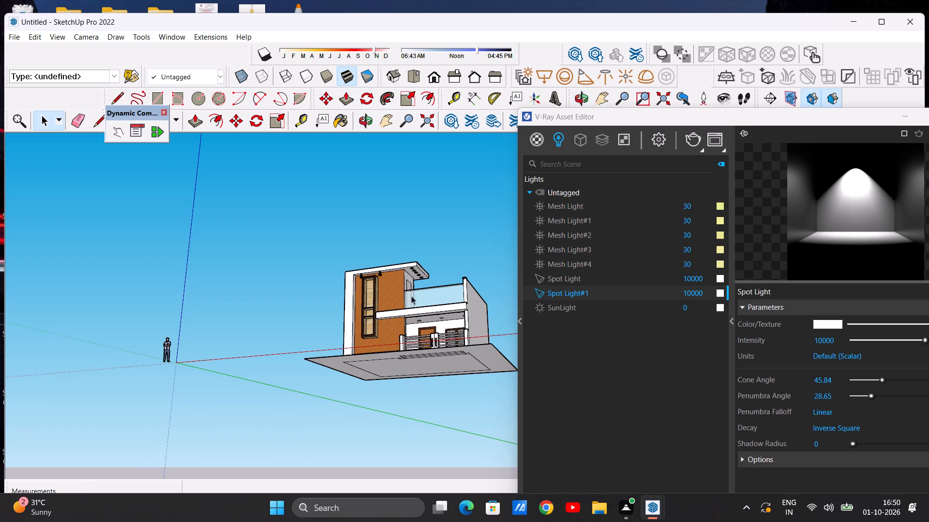
scroll(411, 310, up, 14)
scroll(404, 328, down, 6)
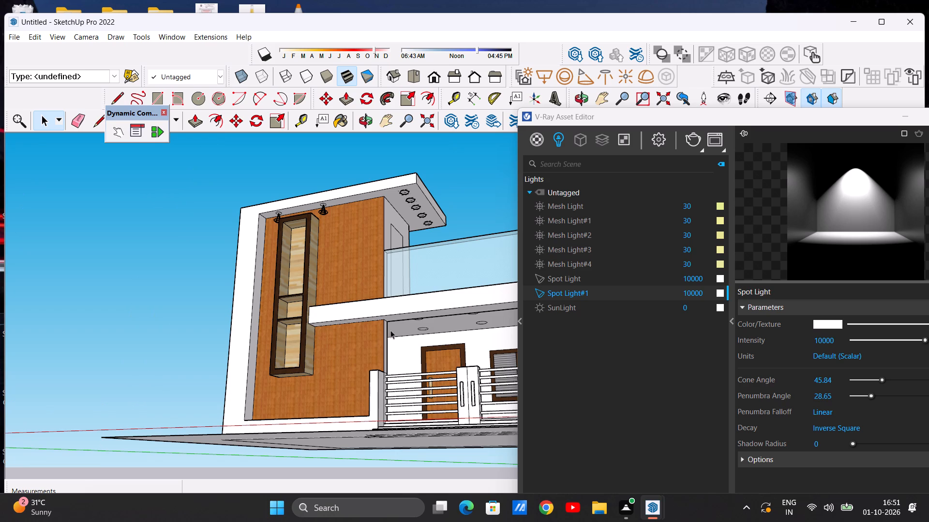
Set Spot Light#1's units to Radiant power (W) and its decay to No Decay.
click(839, 356)
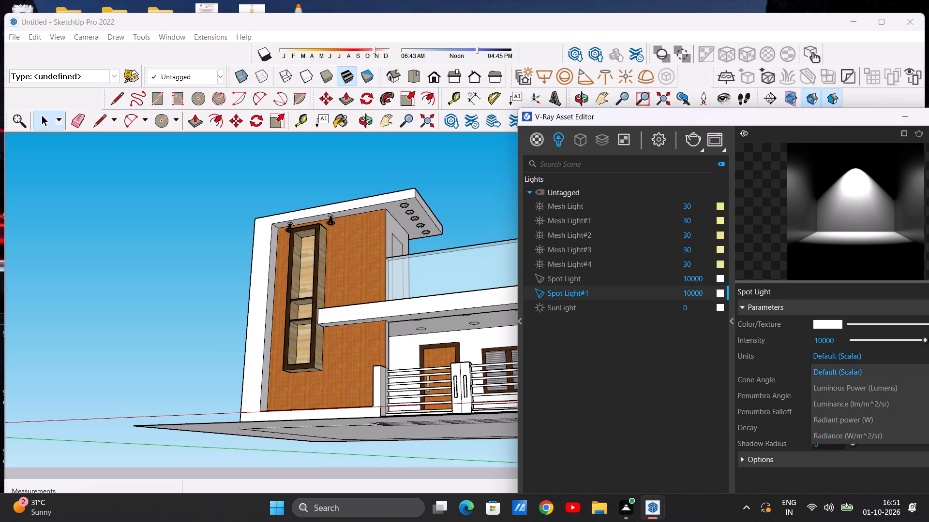
click(833, 422)
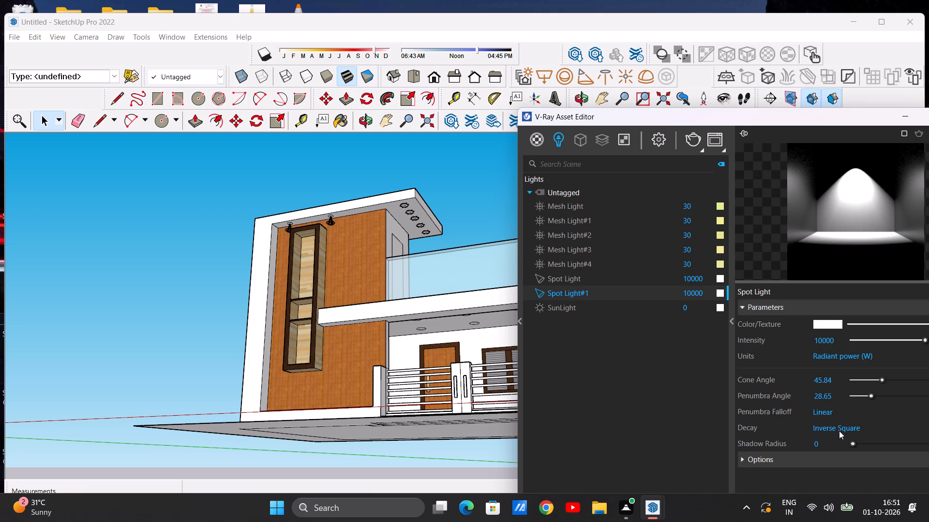
click(834, 429)
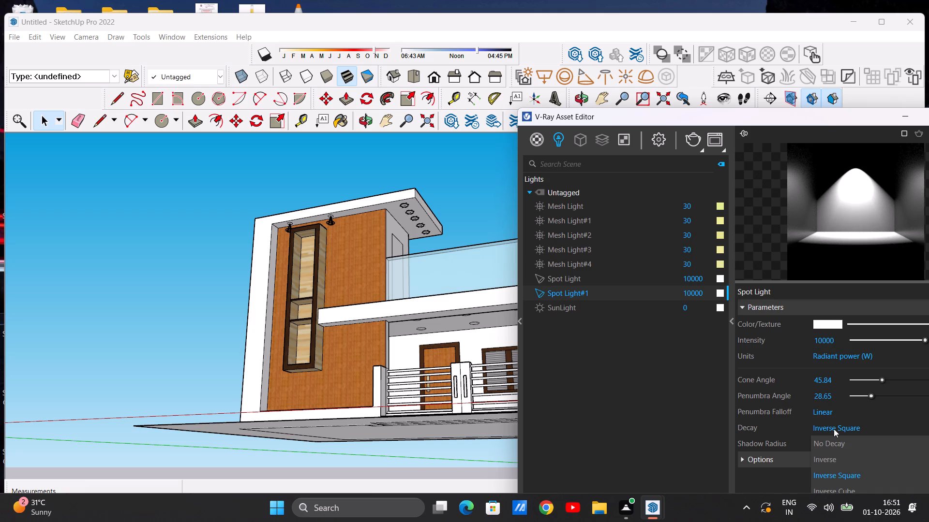
click(835, 441)
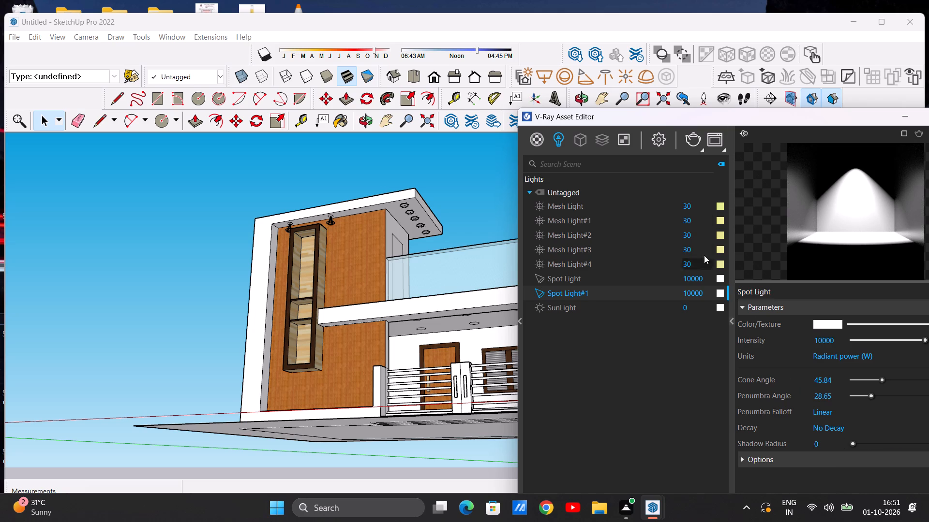
Start a V-Ray test render of the upper wood-clad wall with its two spot lights.
scroll(272, 272, up, 4)
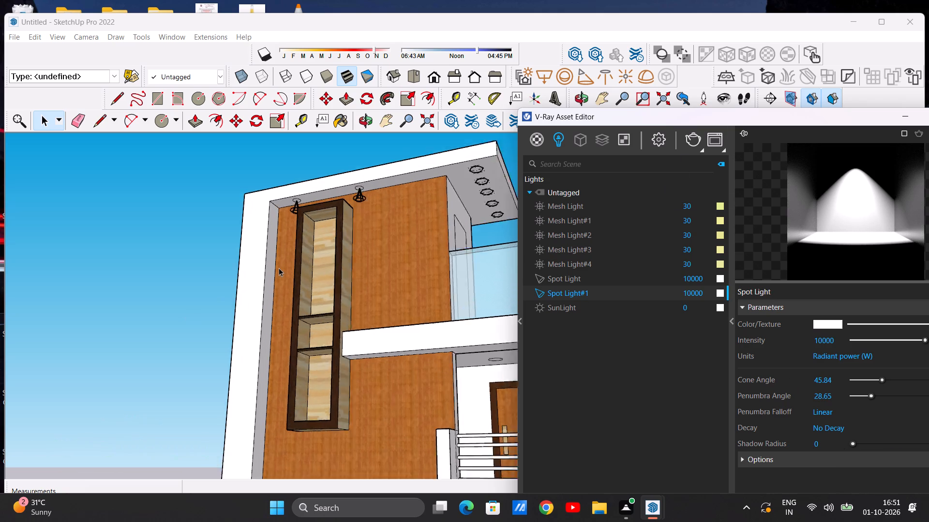
scroll(279, 268, up, 3)
scroll(278, 273, down, 3)
middle_drag(280, 269, 368, 292)
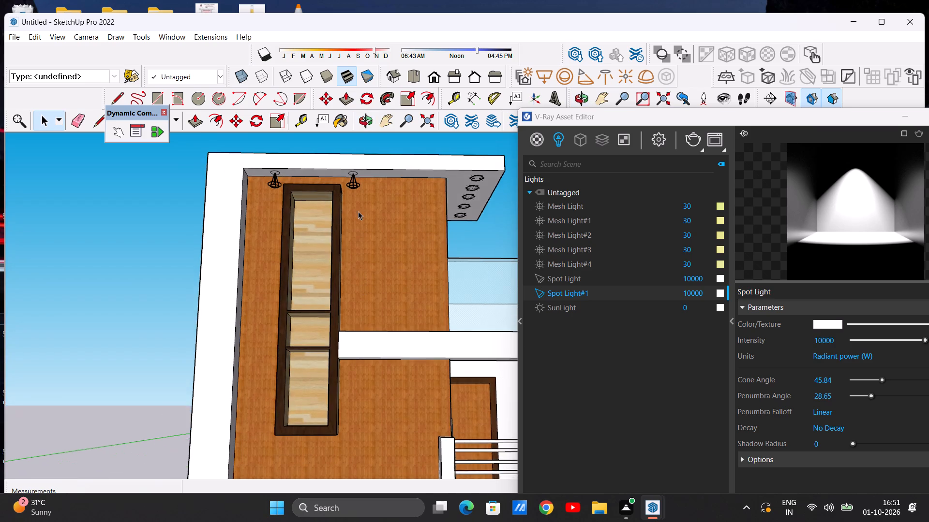
scroll(357, 200, up, 3)
click(690, 139)
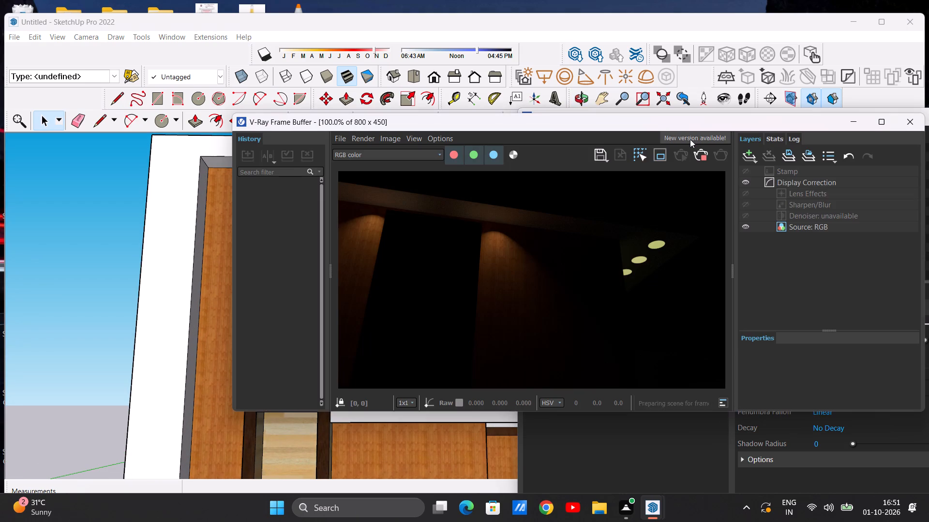
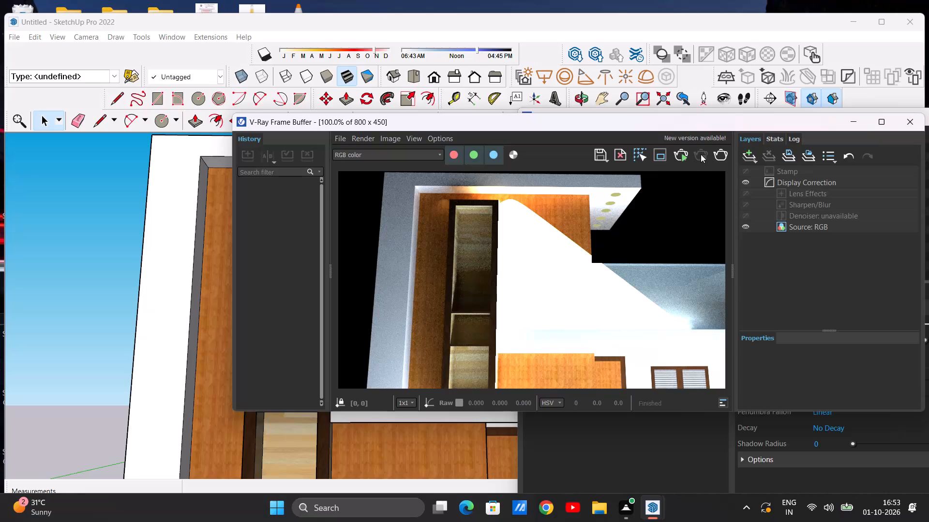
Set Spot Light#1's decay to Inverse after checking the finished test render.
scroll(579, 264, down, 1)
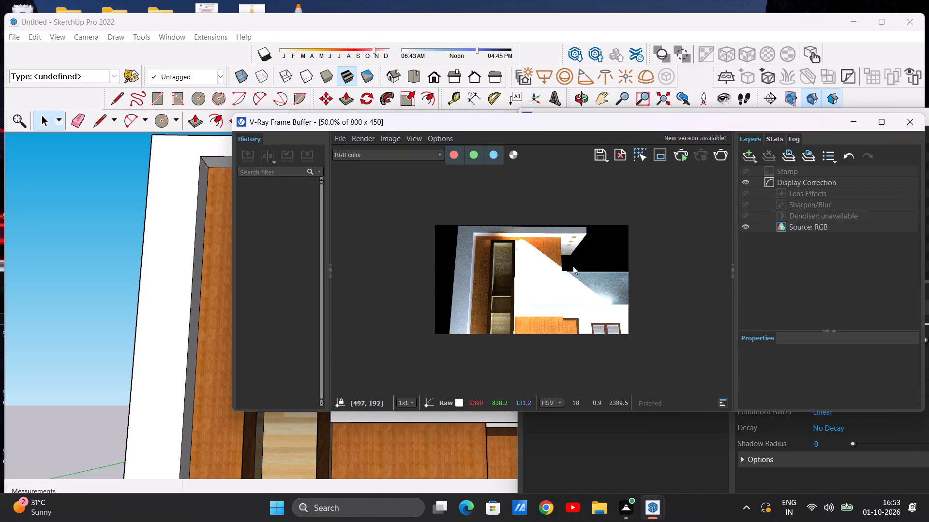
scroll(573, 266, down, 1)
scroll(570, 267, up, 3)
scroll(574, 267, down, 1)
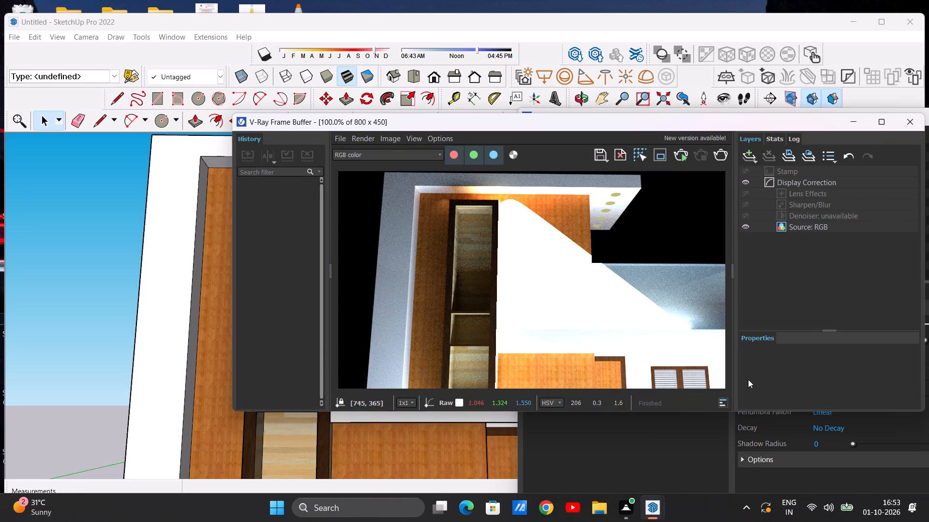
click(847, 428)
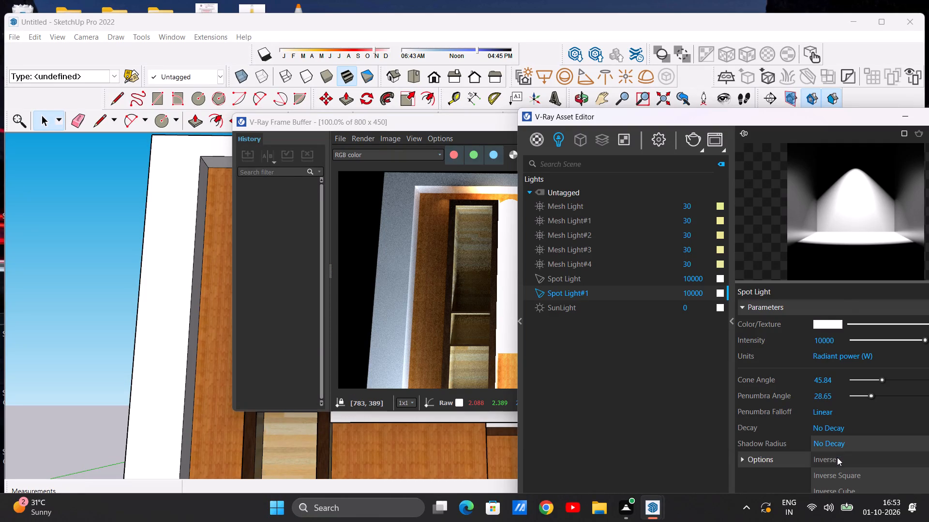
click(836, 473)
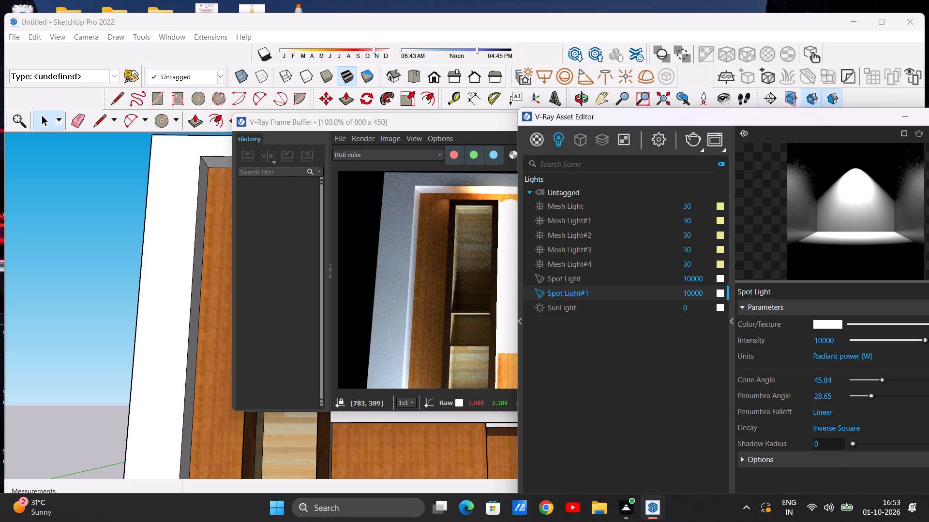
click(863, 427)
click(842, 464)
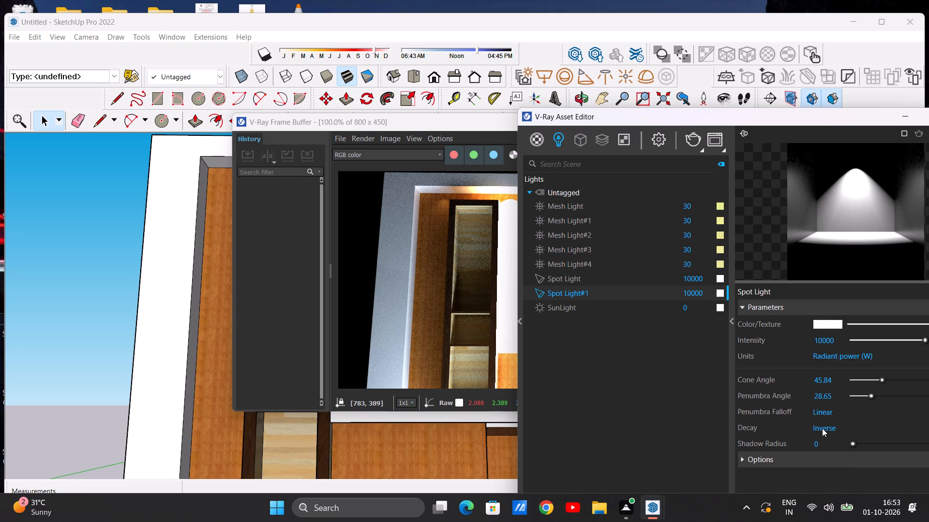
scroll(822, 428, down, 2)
Run two short V-Ray test renders of the upper wood-clad wall, closing the frame buffer after each.
click(688, 135)
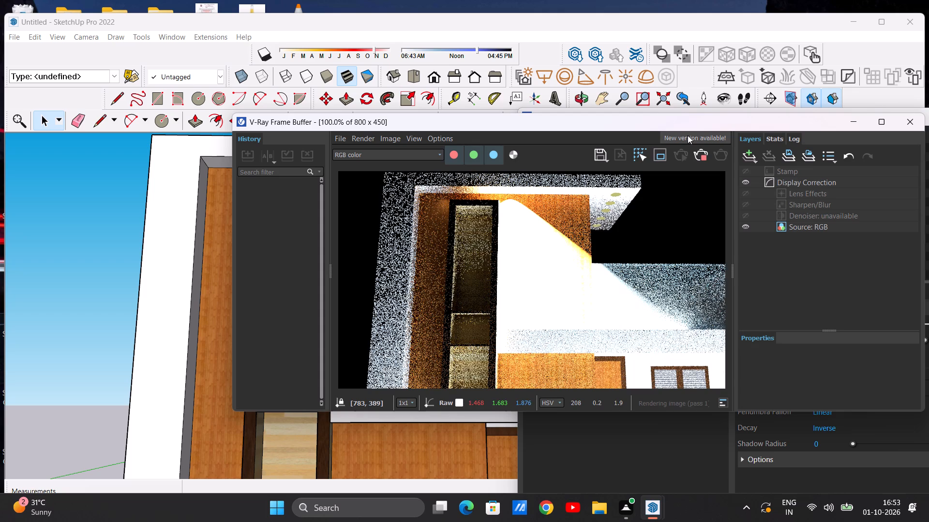
click(697, 157)
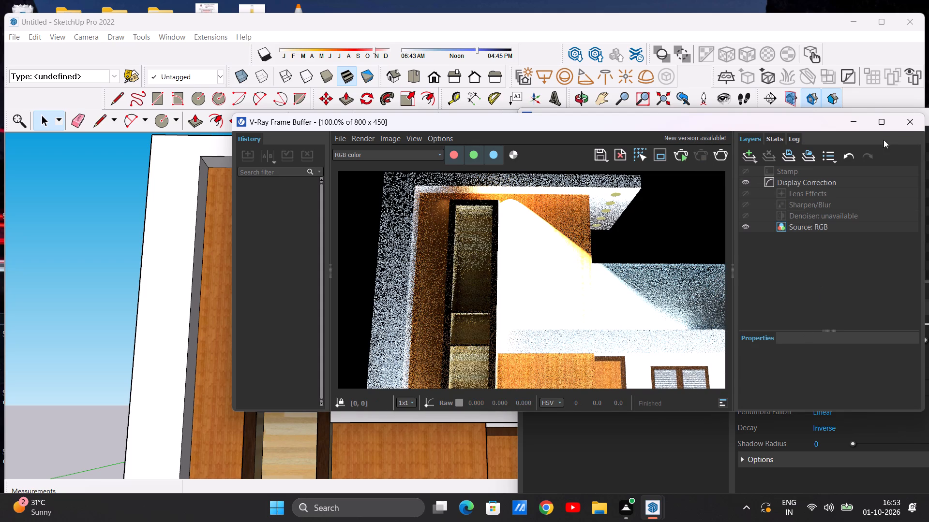
click(903, 117)
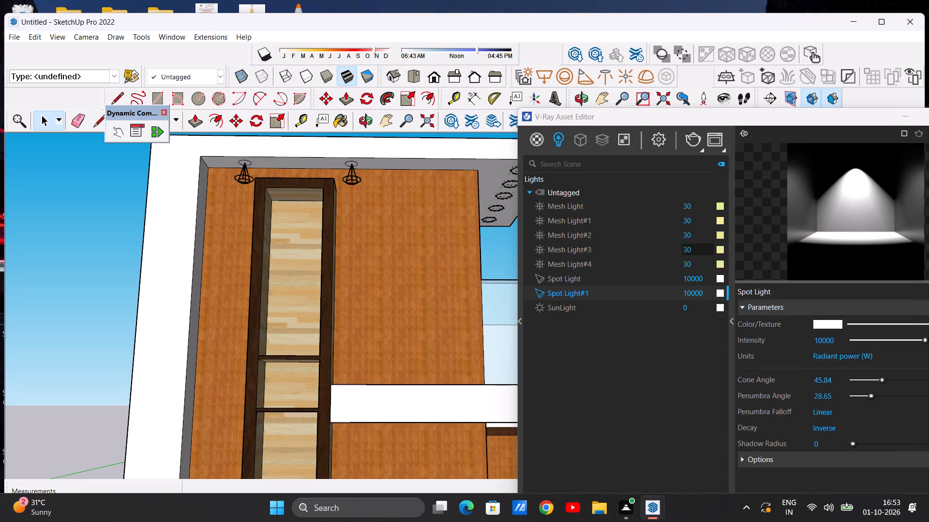
click(692, 145)
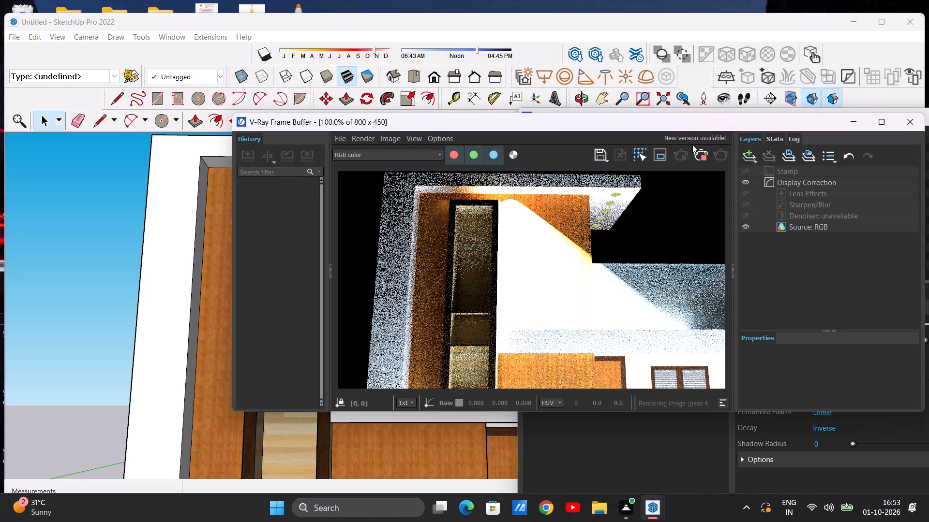
click(911, 121)
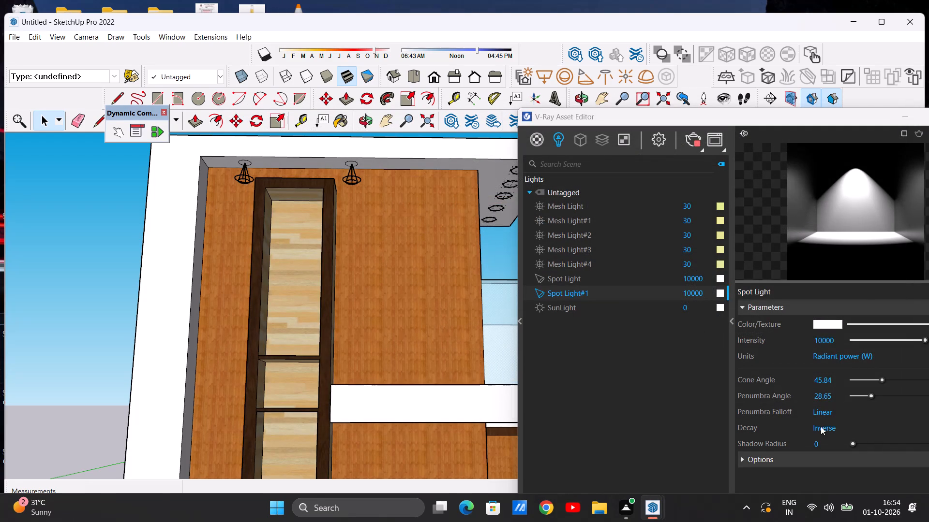
Set Spot Light#1's decay to Inverse Square.
click(838, 427)
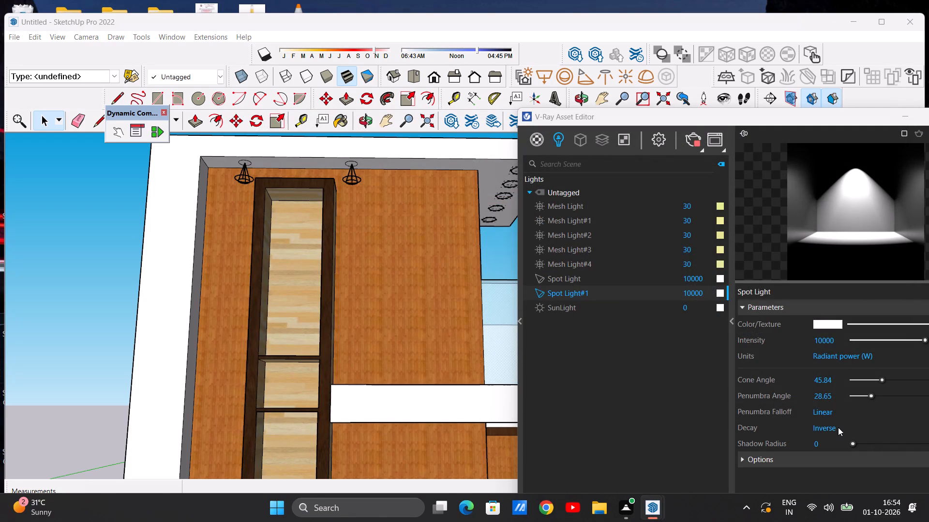
click(836, 426)
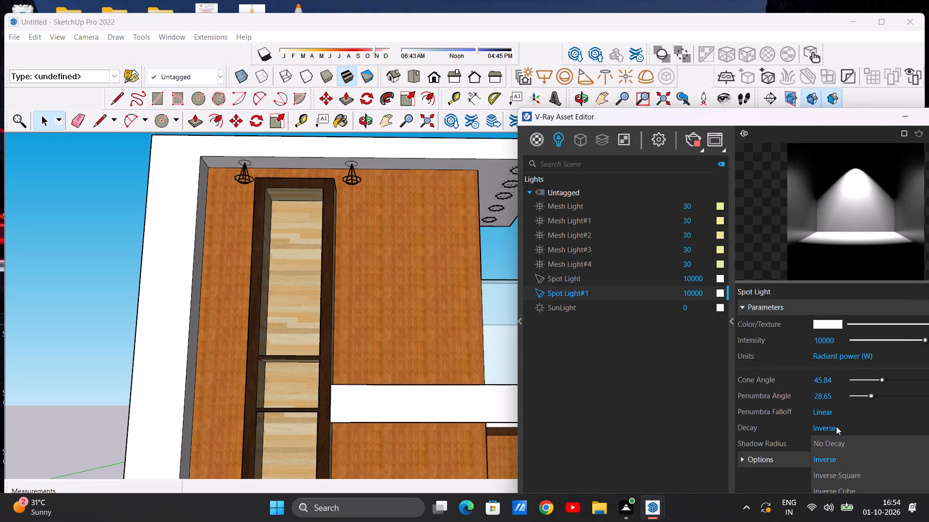
click(836, 426)
scroll(828, 476, down, 9)
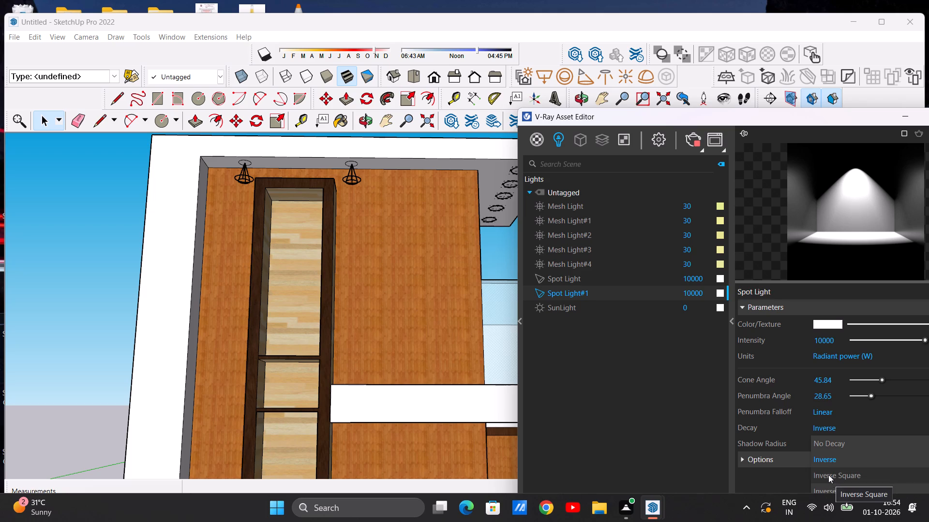
click(828, 475)
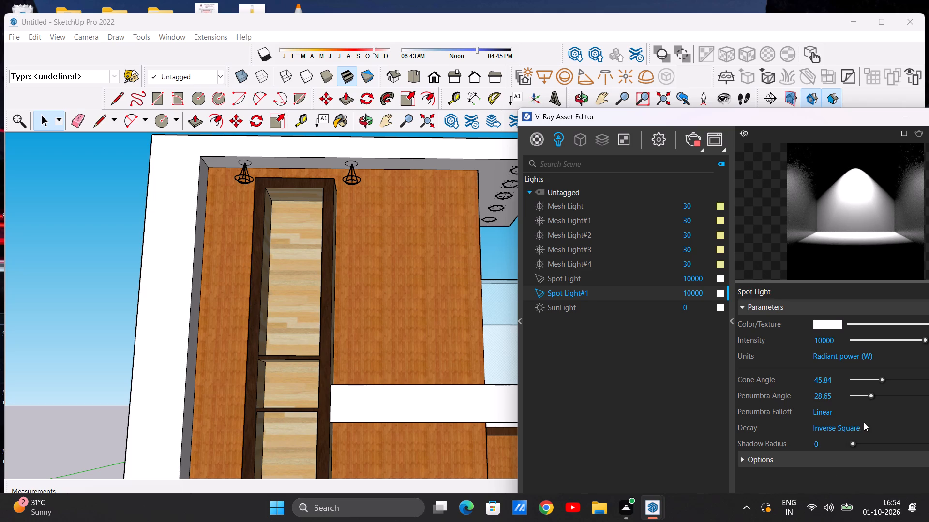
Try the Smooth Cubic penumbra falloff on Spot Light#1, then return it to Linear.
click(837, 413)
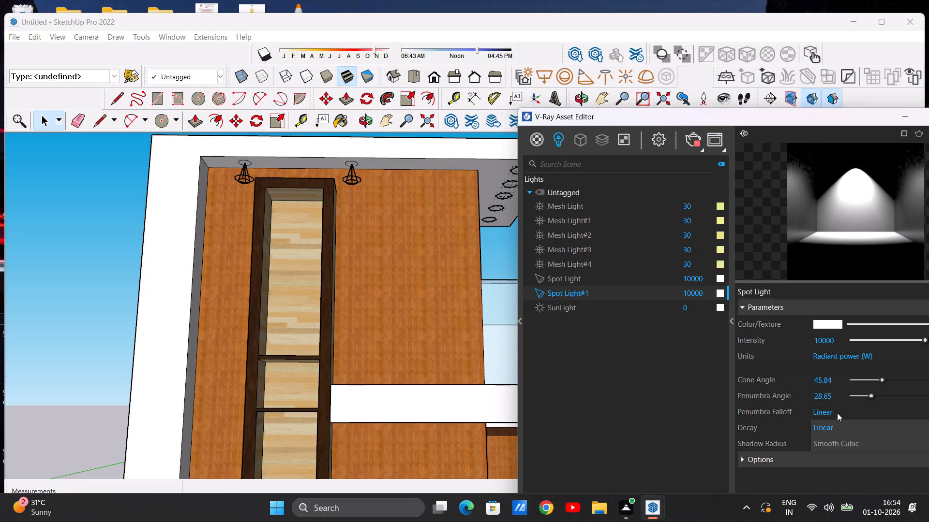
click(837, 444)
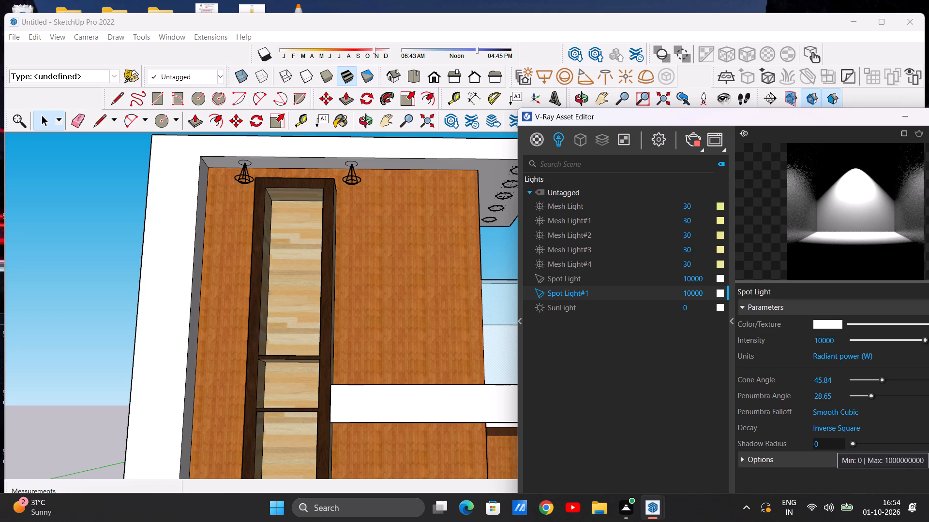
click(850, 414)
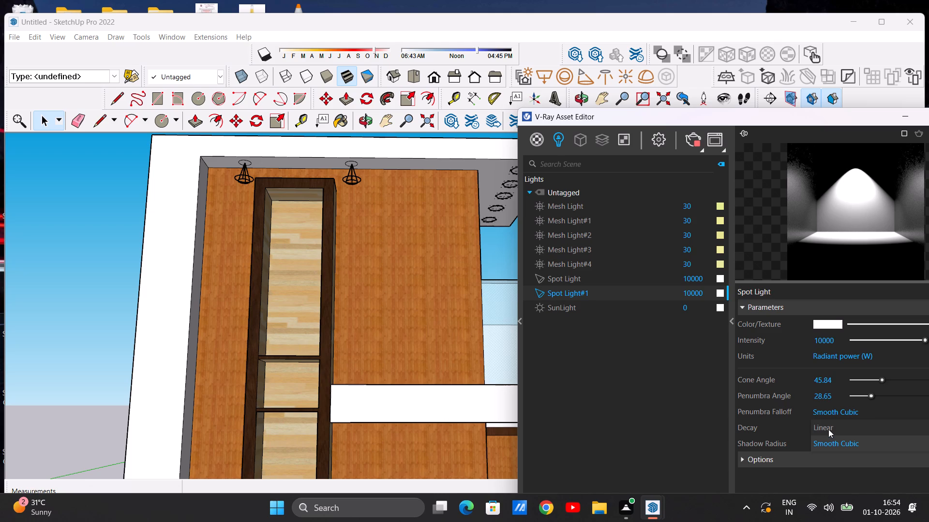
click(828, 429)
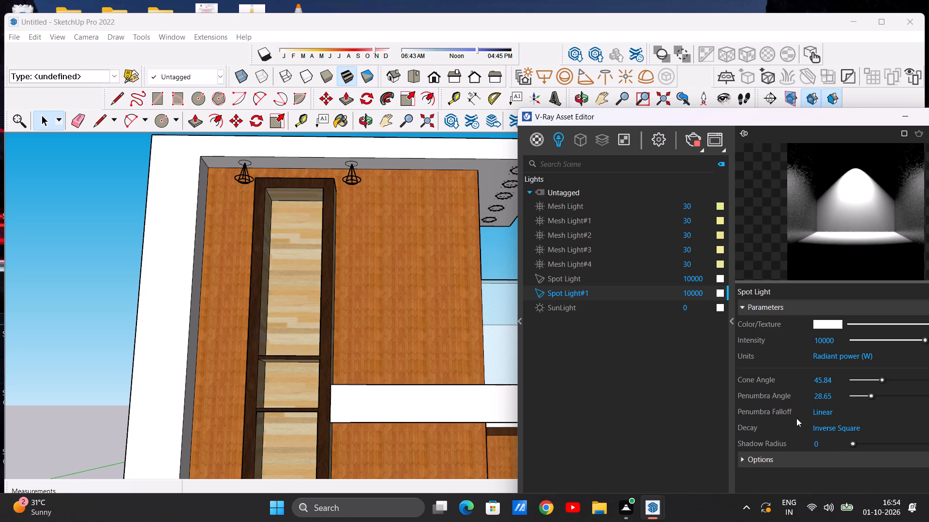
Examine Spot Light#1's parameters and its expanded options for shadows, diffuse, specular and atmospherics.
scroll(786, 415, down, 4)
scroll(786, 415, up, 4)
scroll(340, 184, down, 1)
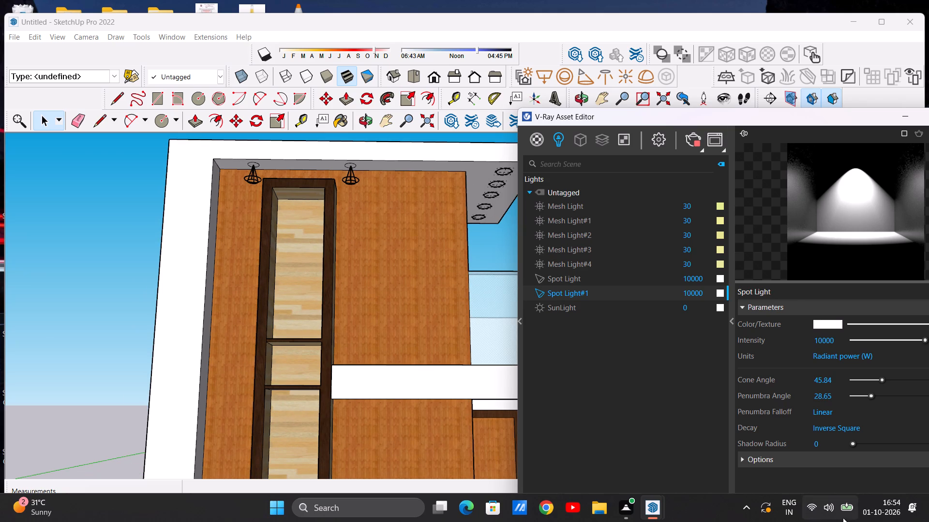
click(764, 461)
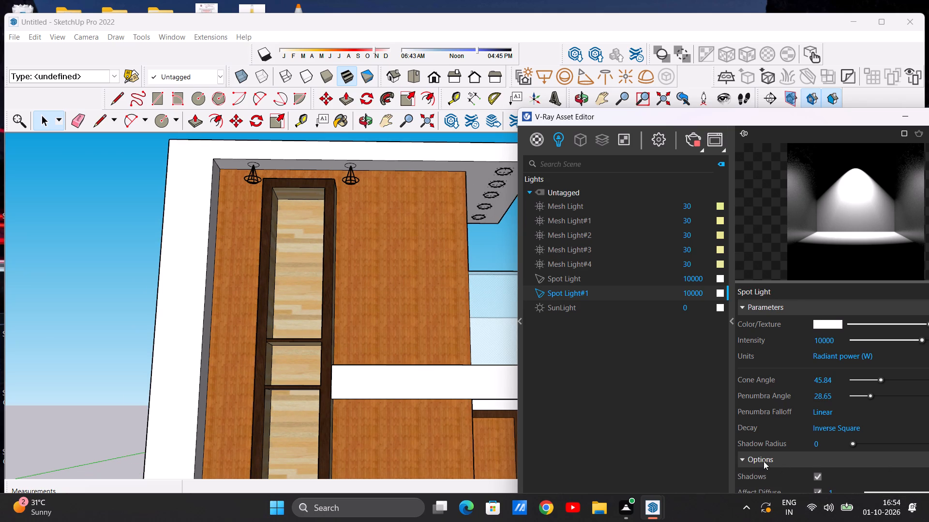
scroll(804, 459, down, 4)
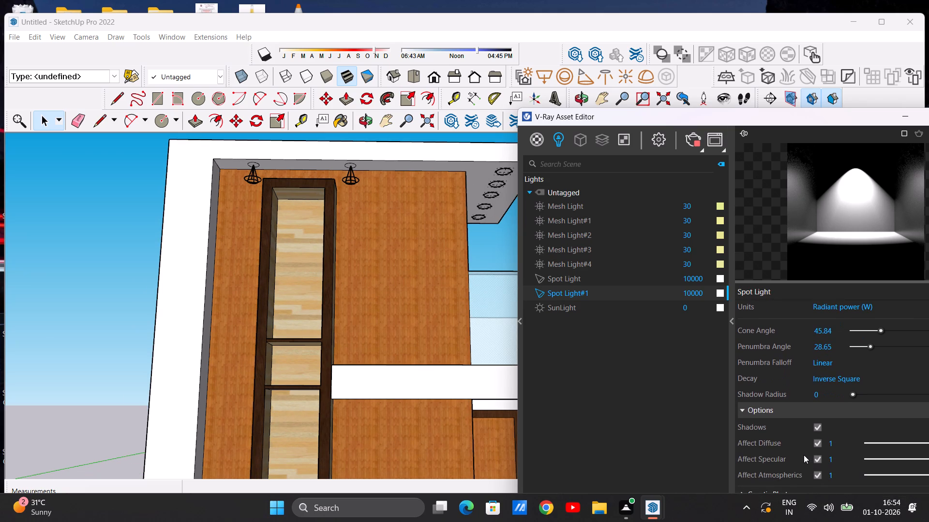
scroll(801, 451, down, 7)
scroll(816, 461, up, 4)
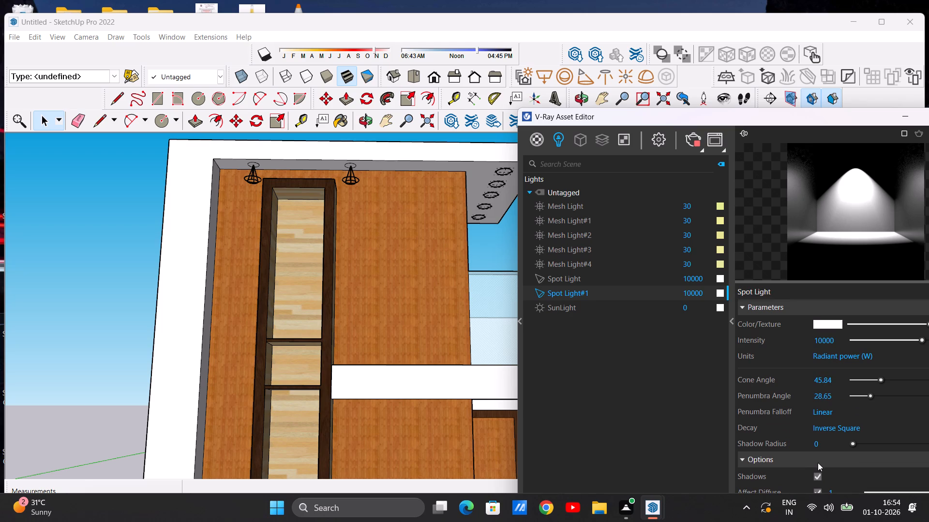
scroll(818, 463, up, 1)
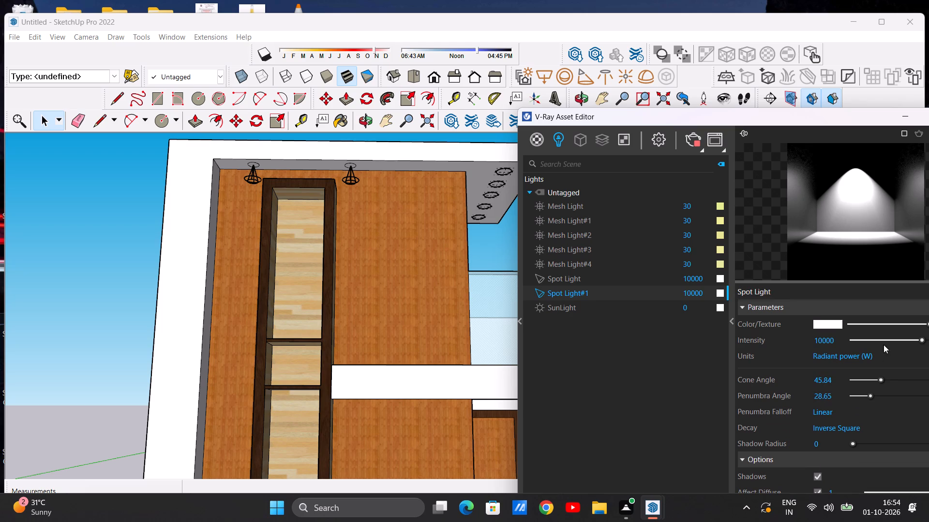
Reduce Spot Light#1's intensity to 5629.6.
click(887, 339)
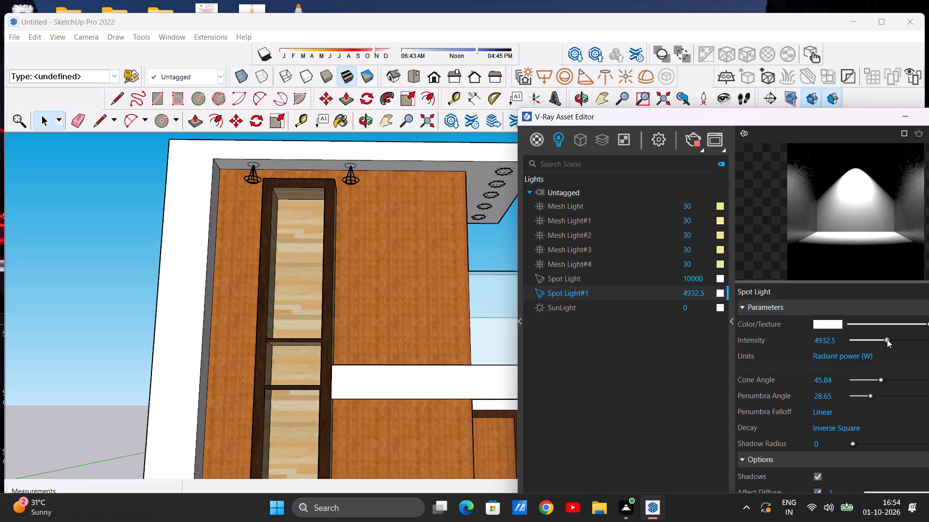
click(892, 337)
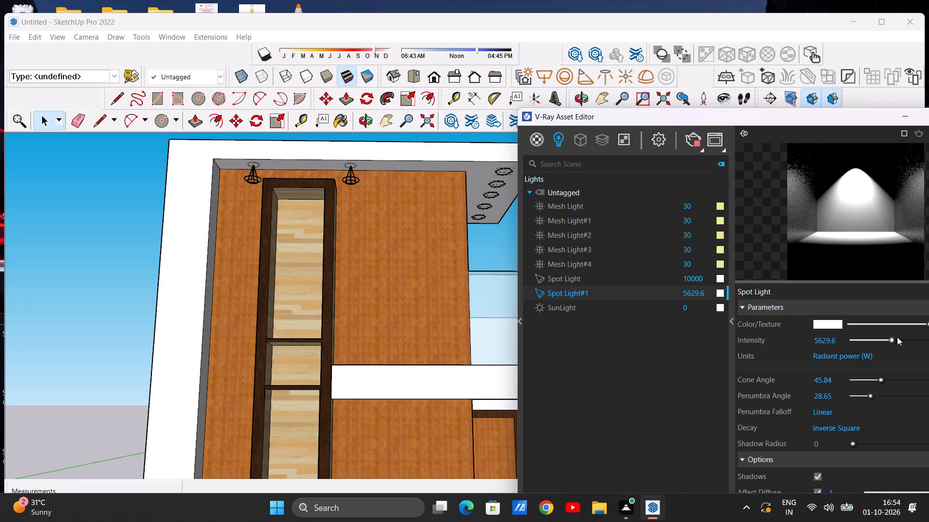
Dim Spot Light#1's colour to a light grey.
click(895, 322)
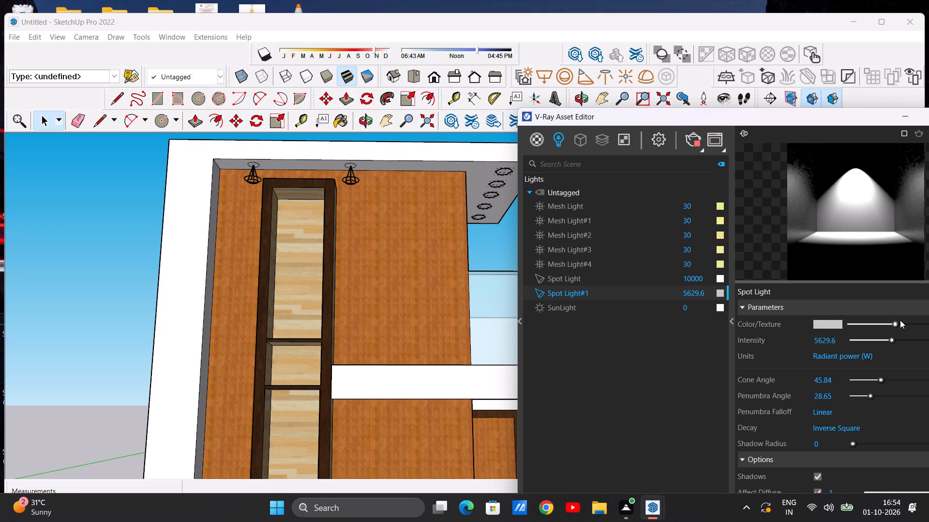
click(901, 322)
click(906, 322)
Set Spot Light#1's intensity to 10000 and put the asset editor away.
click(706, 292)
key(BackSpace)
key(BackSpace)
key(BackSpace)
key(BackSpace)
key(BackSpace)
key(BackSpace)
key(BackSpace)
key(BackSpace)
key(BackSpace)
key(BackSpace)
key(BackSpace)
key(BackSpace)
key(BackSpace)
key(BackSpace)
text(10000)
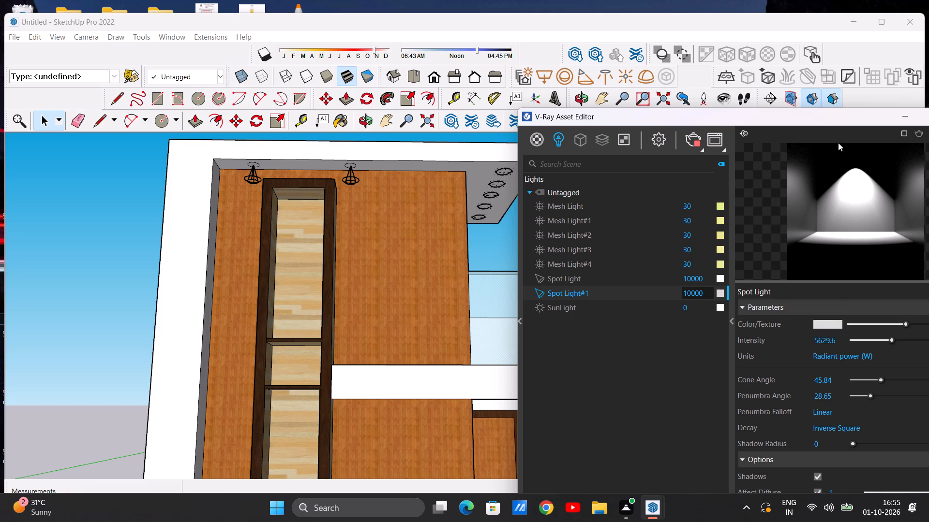
drag(847, 116, 720, 116)
click(837, 115)
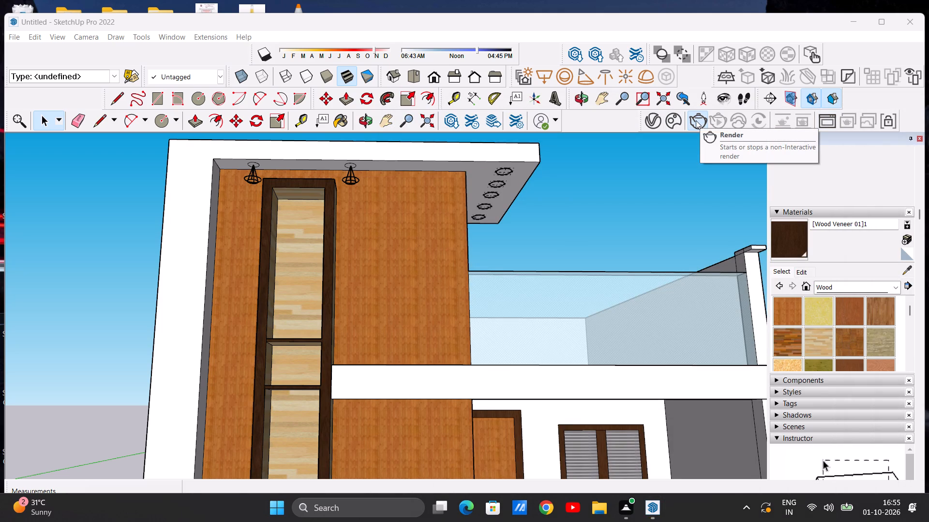
Start a V-Ray test render of the wood-clad front wall with the two spot lights.
click(694, 120)
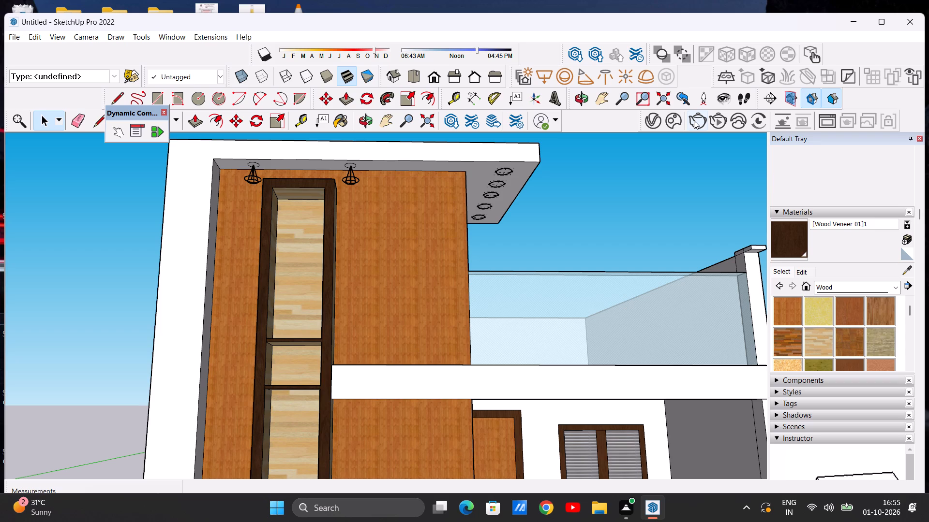
click(702, 122)
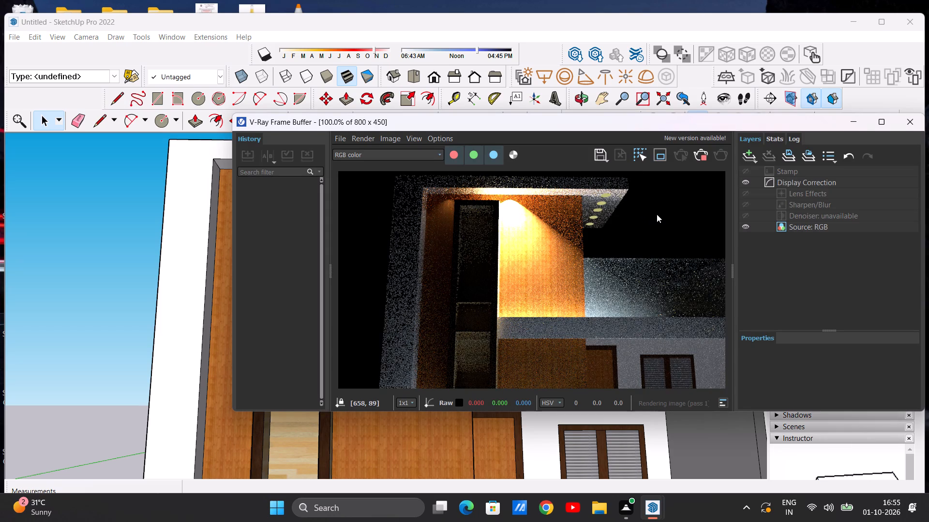
Examine the rendering in progress, comparing the light on the wood wall on both sides of the tall window niche.
scroll(442, 220, up, 3)
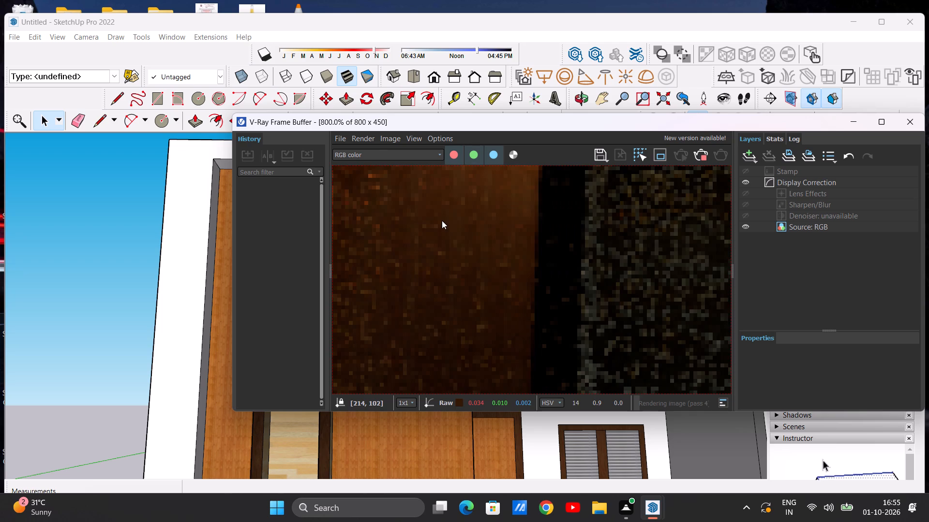
scroll(453, 224, down, 4)
scroll(463, 230, up, 1)
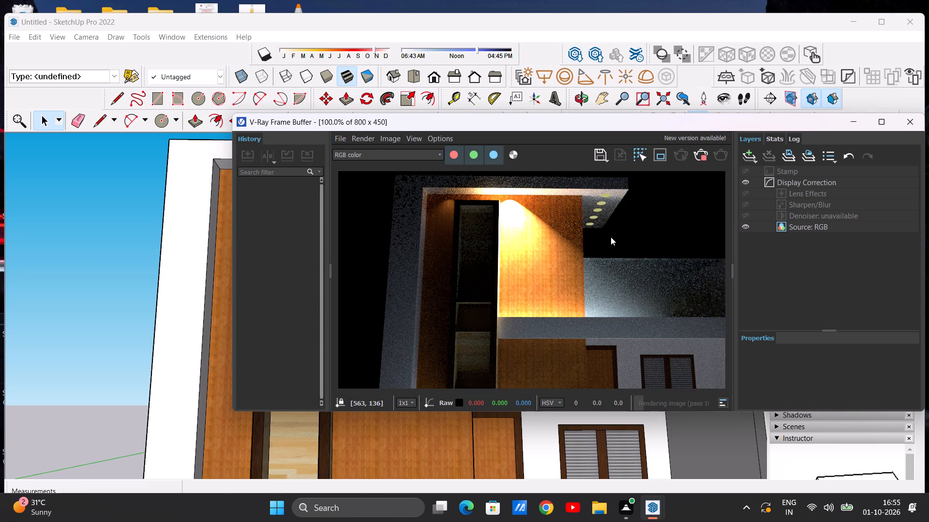
click(732, 270)
click(760, 336)
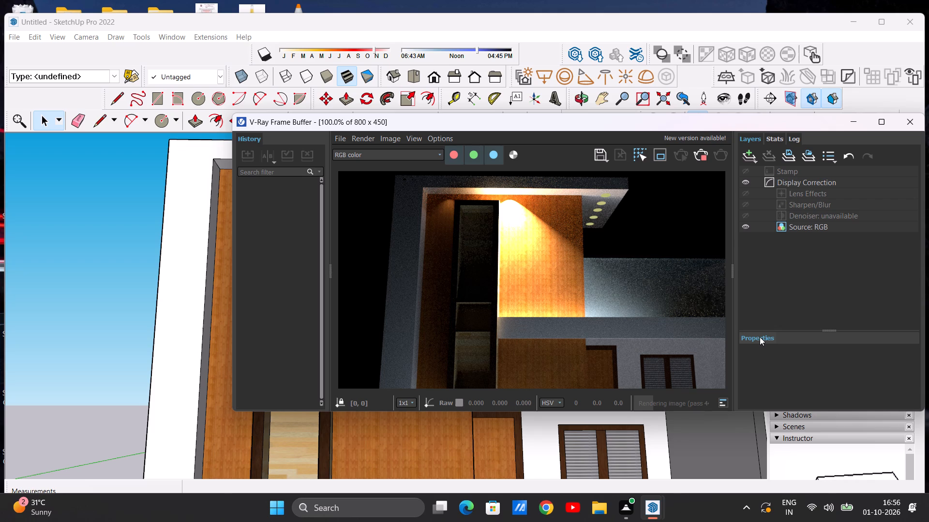
scroll(760, 337, down, 2)
scroll(531, 274, down, 1)
scroll(489, 274, up, 1)
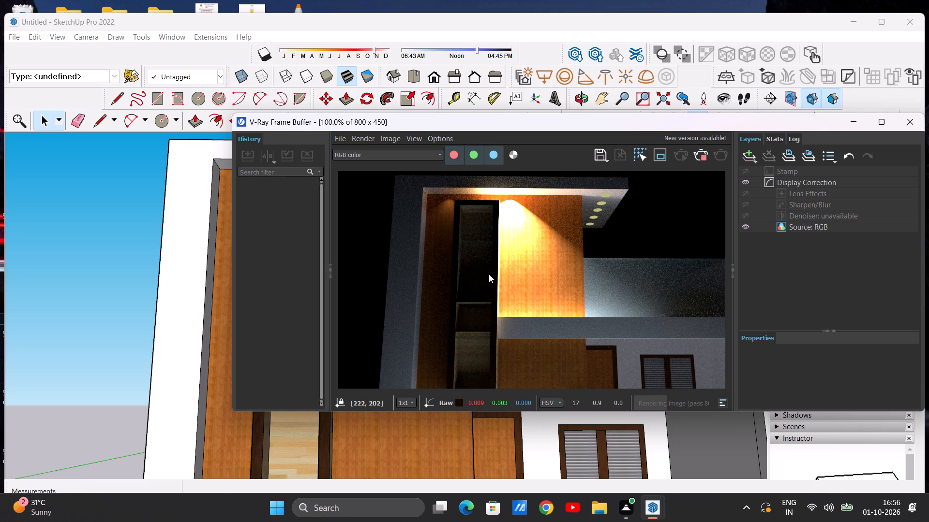
scroll(489, 274, down, 2)
scroll(543, 283, up, 2)
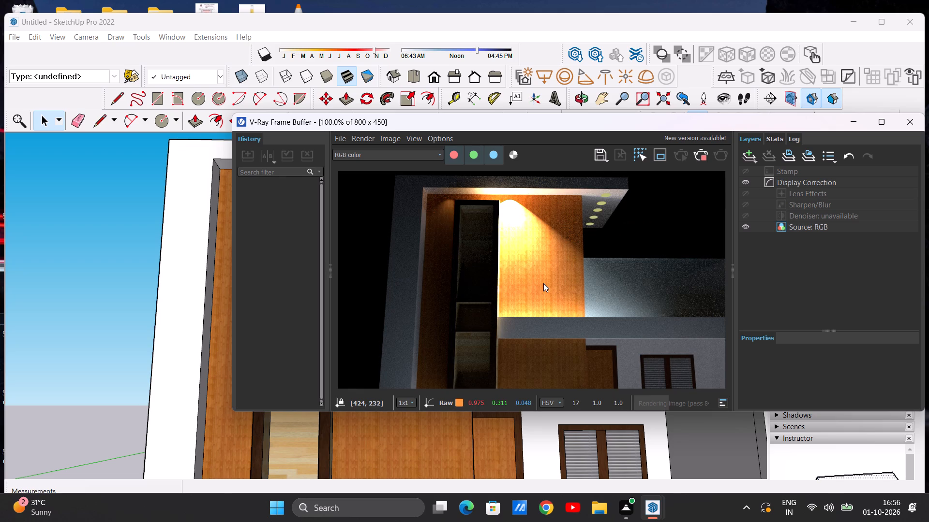
scroll(541, 283, down, 1)
scroll(539, 280, up, 1)
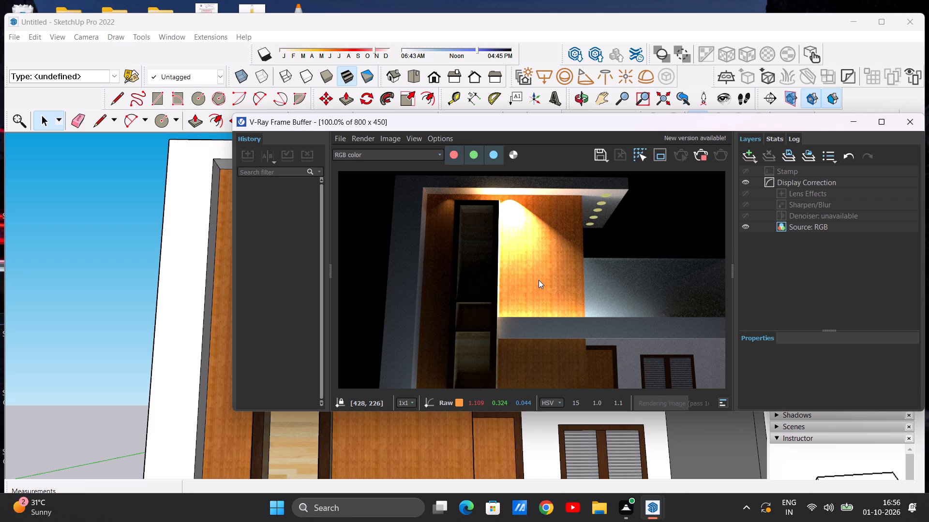
scroll(542, 264, down, 1)
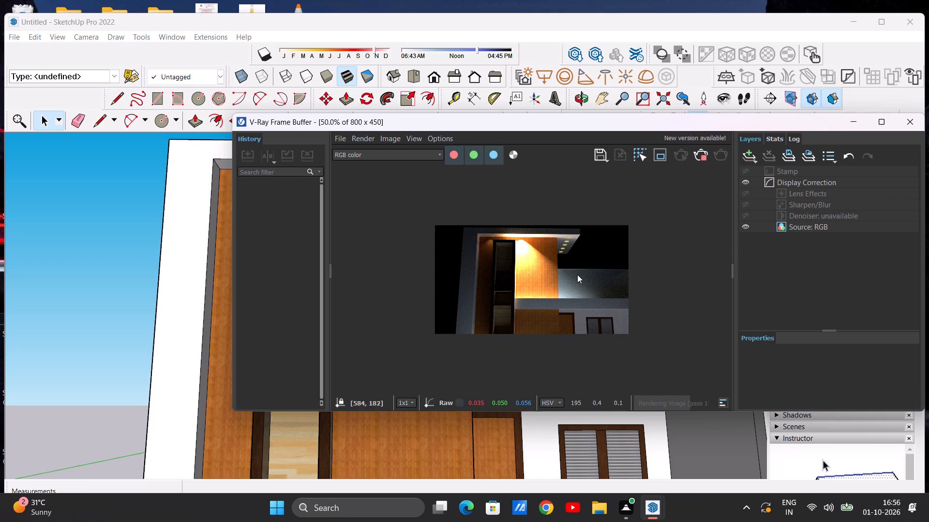
scroll(577, 275, up, 1)
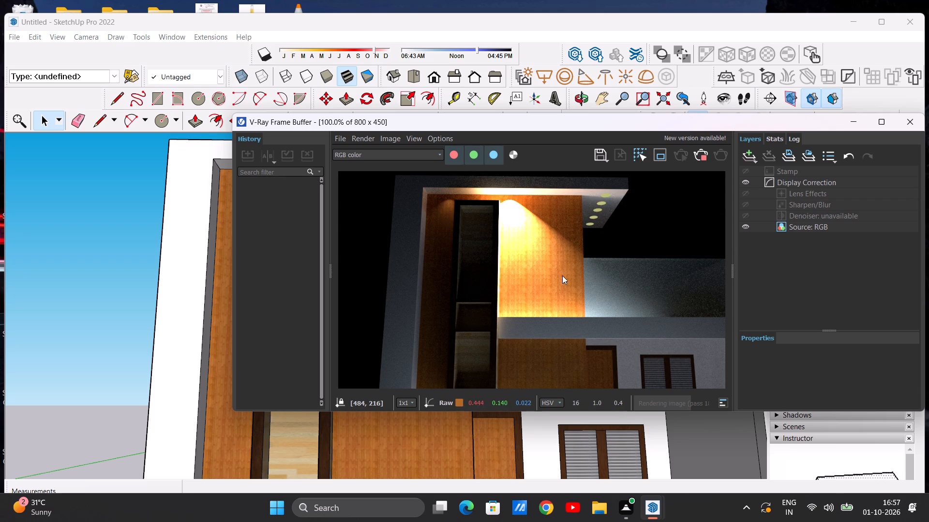
scroll(550, 278, down, 1)
scroll(568, 272, up, 1)
scroll(553, 274, down, 1)
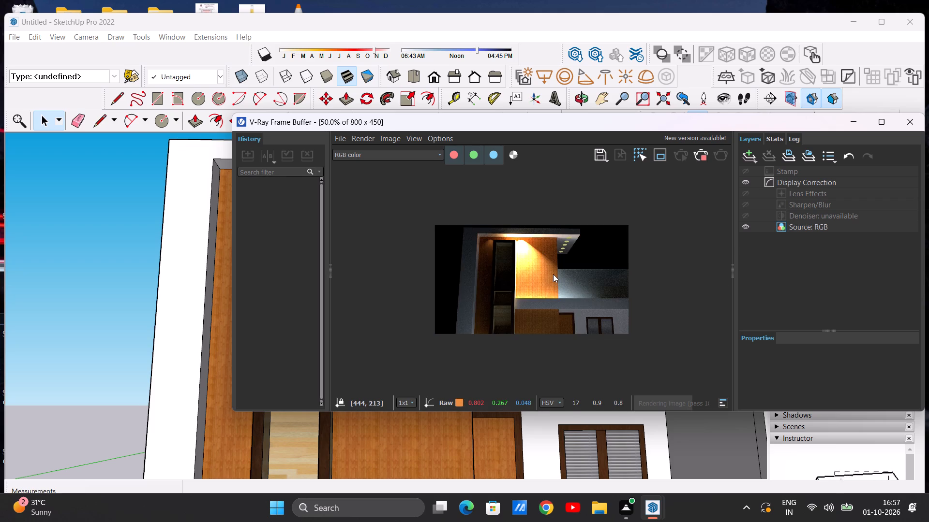
scroll(553, 274, up, 1)
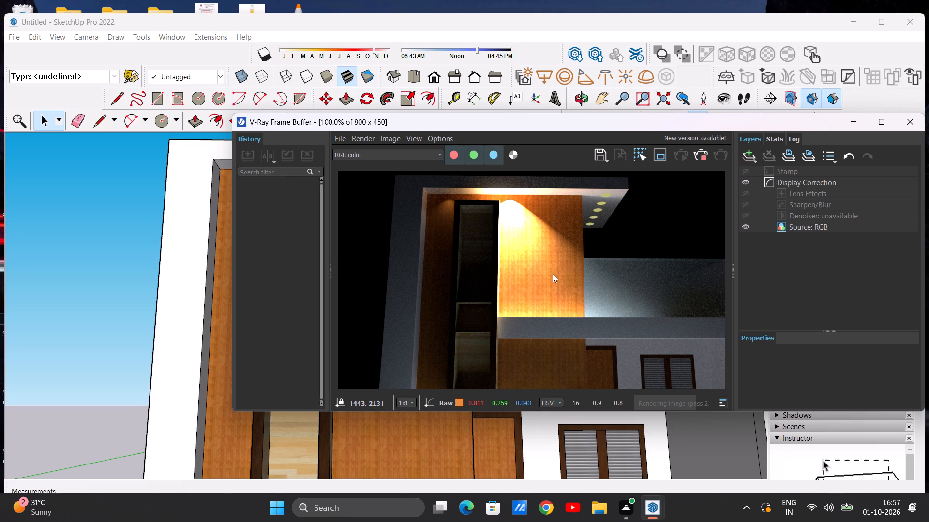
scroll(560, 272, down, 1)
scroll(482, 241, up, 3)
scroll(489, 243, down, 4)
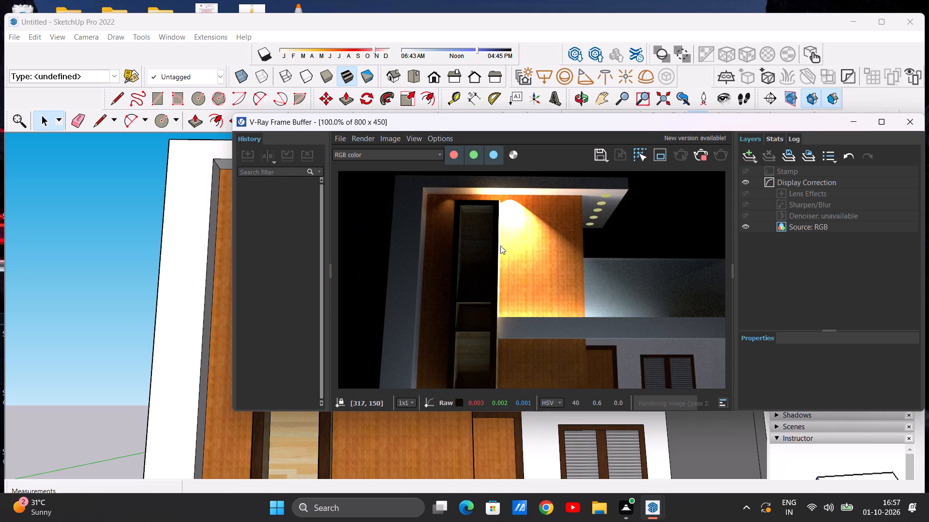
scroll(495, 253, up, 3)
scroll(499, 250, down, 1)
scroll(440, 210, up, 1)
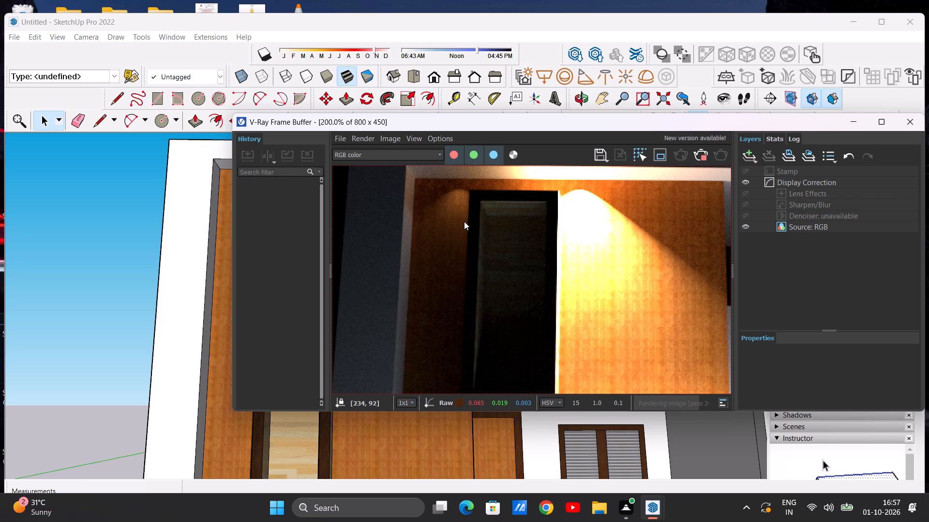
scroll(466, 222, down, 1)
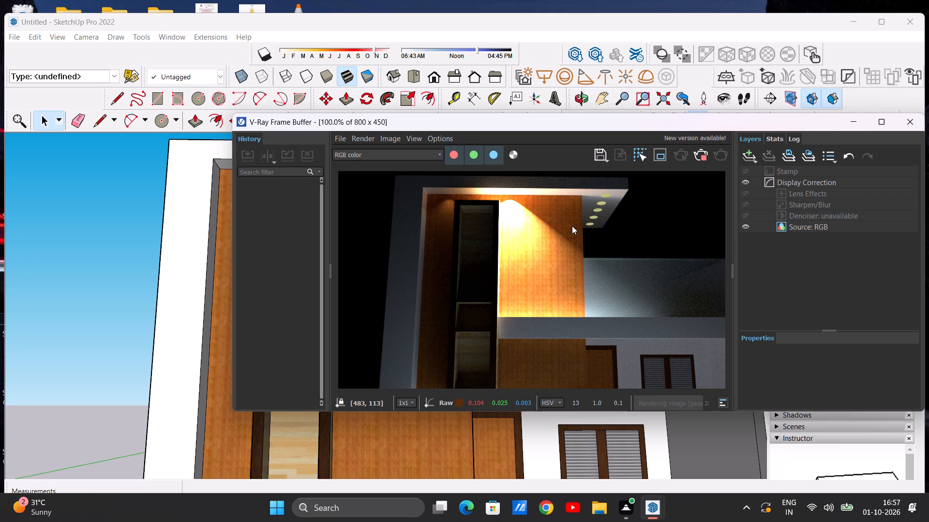
scroll(587, 224, up, 3)
scroll(598, 232, down, 4)
scroll(554, 235, up, 1)
scroll(554, 235, down, 1)
scroll(495, 235, up, 3)
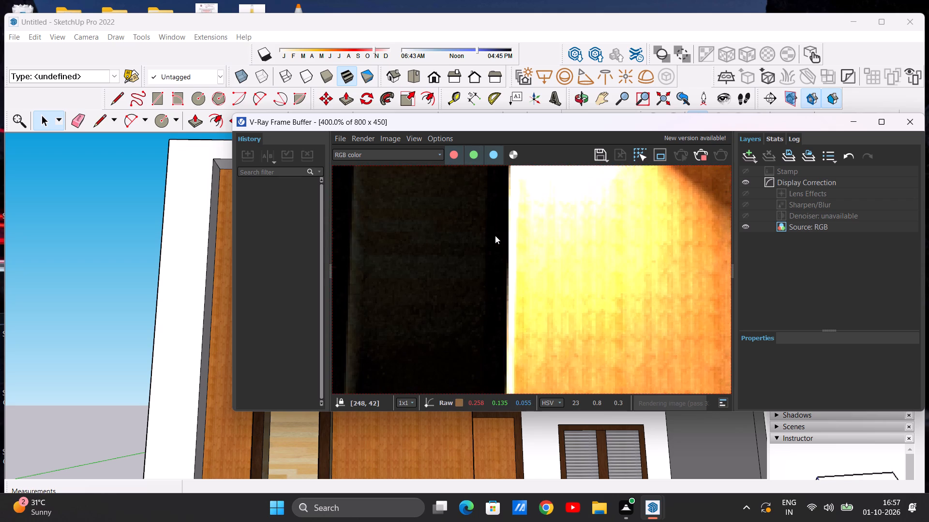
scroll(495, 235, down, 3)
scroll(488, 237, up, 1)
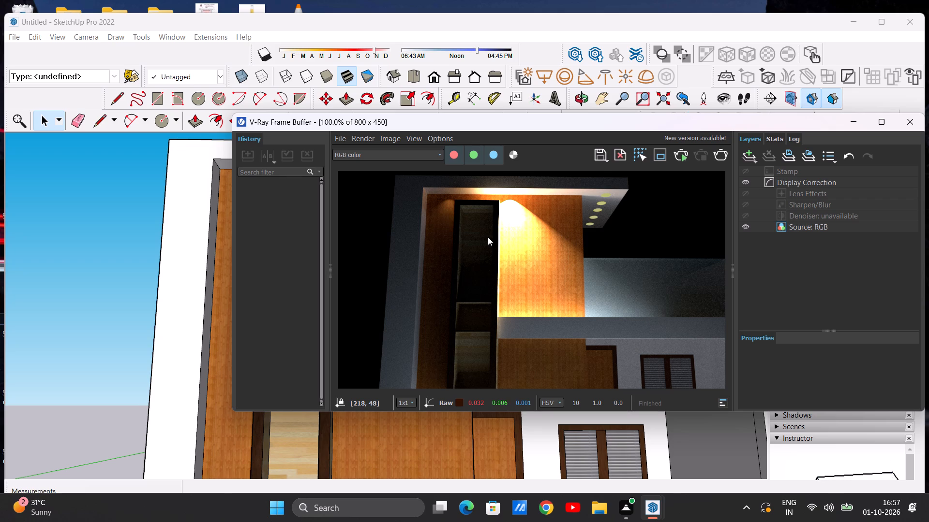
Examine the finished render as a whole and around the niche and wood wall, and close the frame buffer.
scroll(497, 236, down, 3)
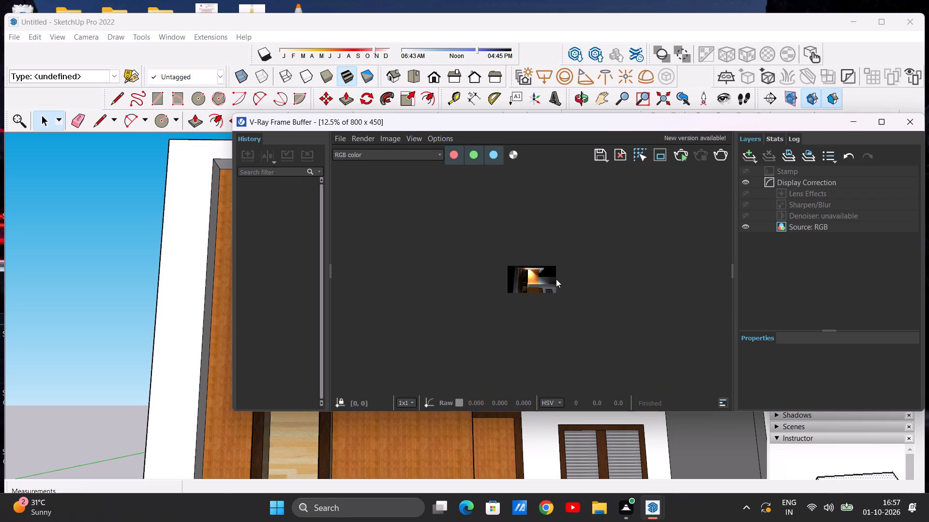
scroll(554, 278, up, 3)
scroll(483, 266, down, 1)
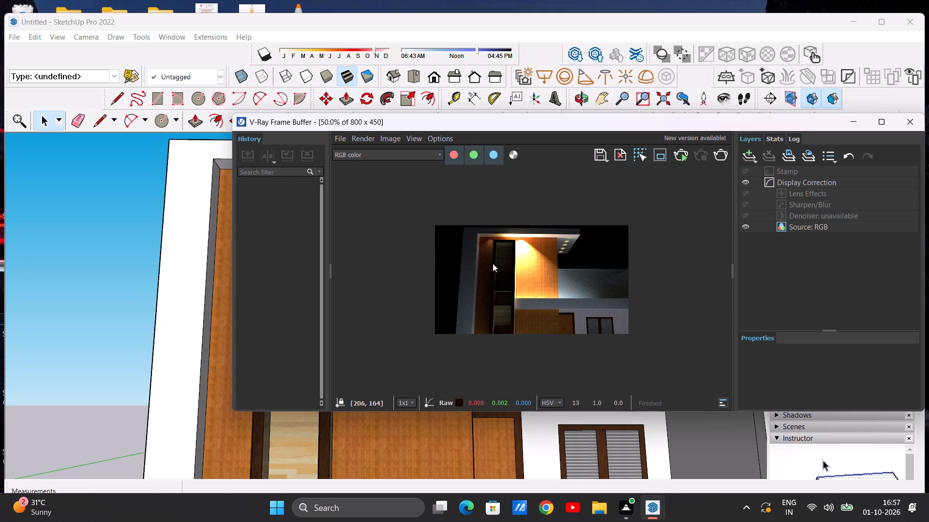
scroll(564, 271, up, 2)
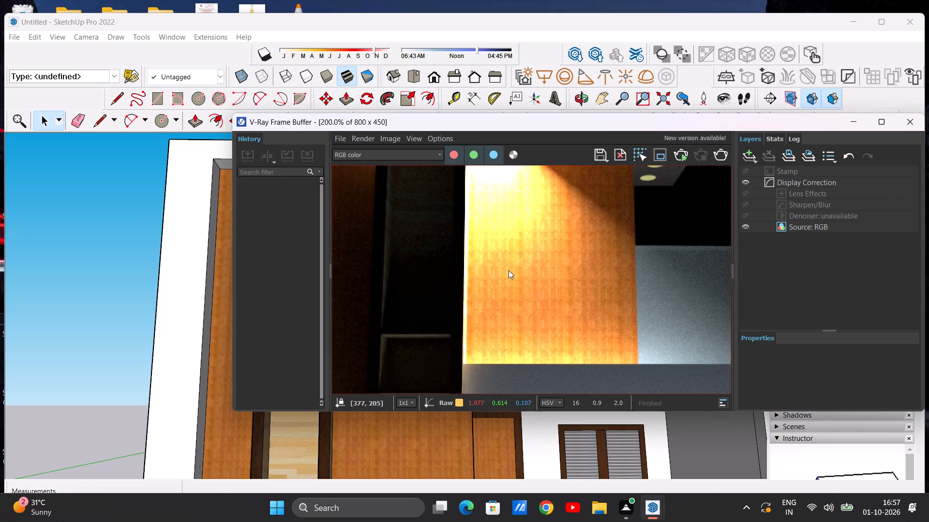
scroll(506, 270, down, 2)
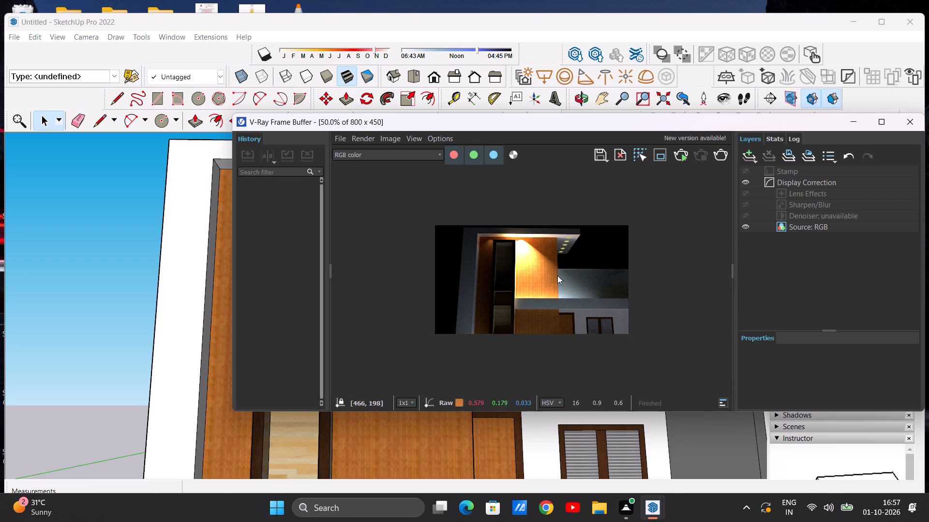
scroll(597, 280, up, 1)
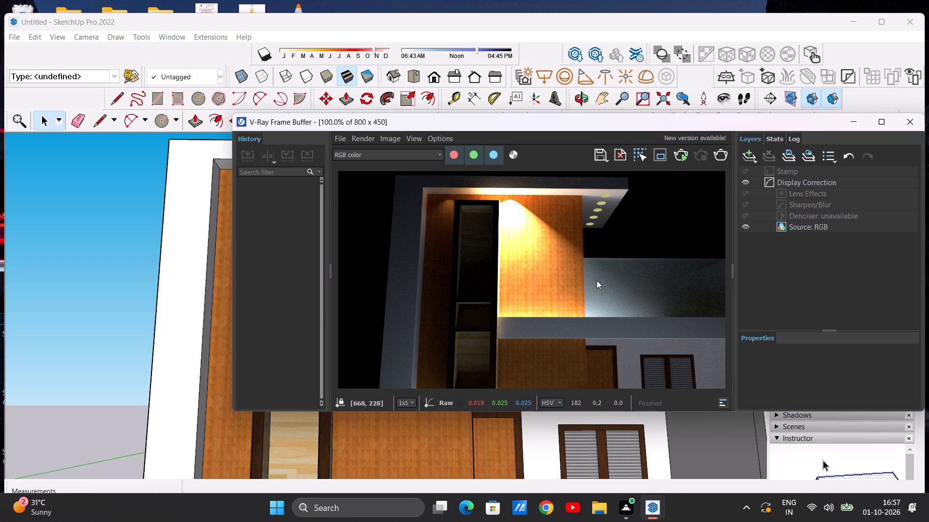
scroll(544, 274, down, 2)
scroll(570, 274, up, 1)
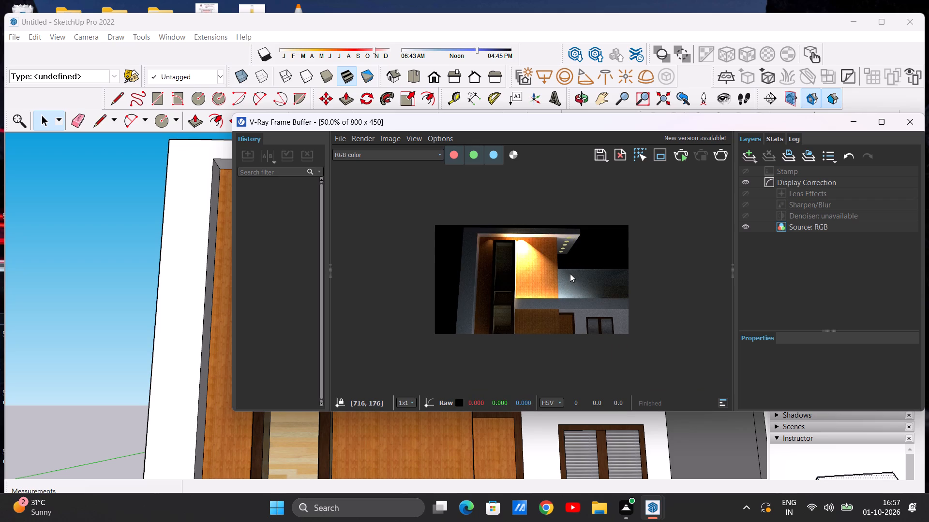
scroll(570, 274, up, 1)
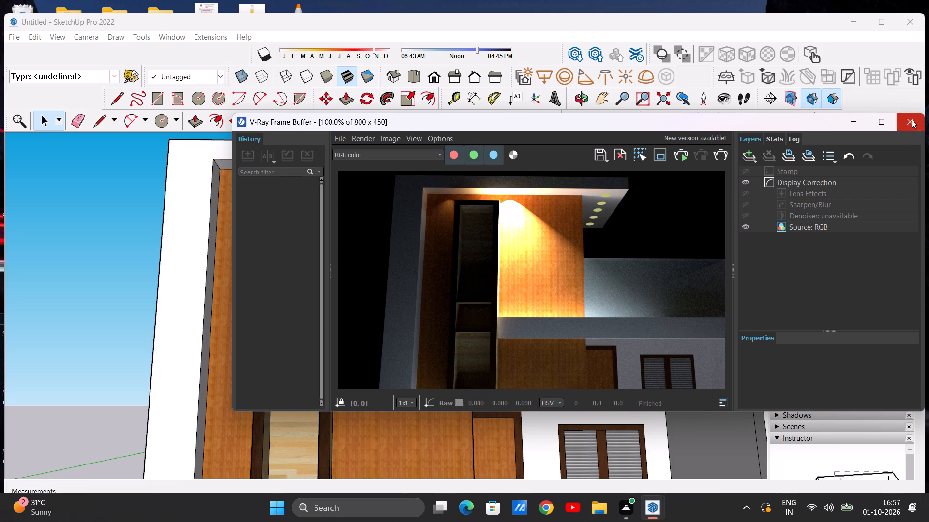
click(912, 119)
Examine the placement of the two spot lights above the framed window niche from the front, the side and above.
scroll(478, 253, down, 3)
scroll(441, 247, up, 1)
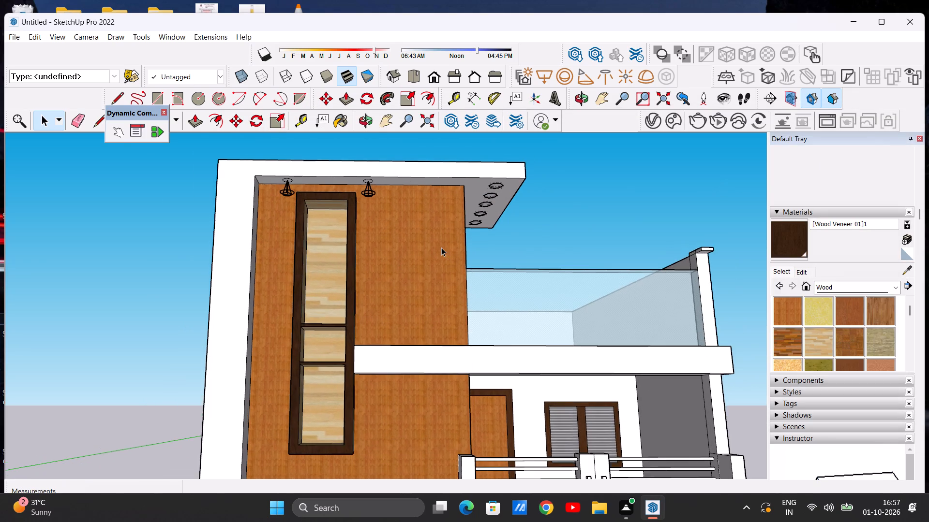
scroll(440, 249, up, 1)
scroll(440, 249, down, 2)
scroll(286, 184, up, 2)
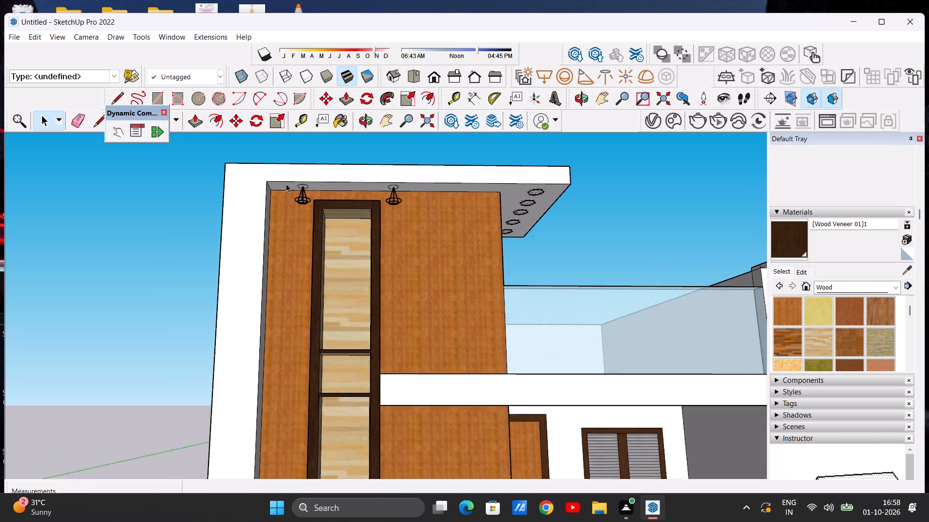
scroll(286, 184, up, 12)
scroll(288, 220, down, 4)
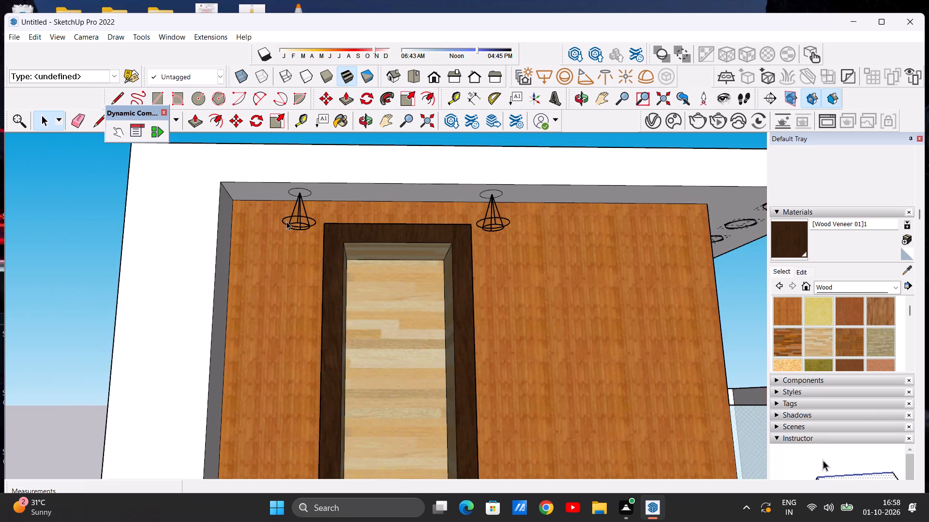
scroll(286, 221, down, 13)
middle_drag(303, 240, 469, 244)
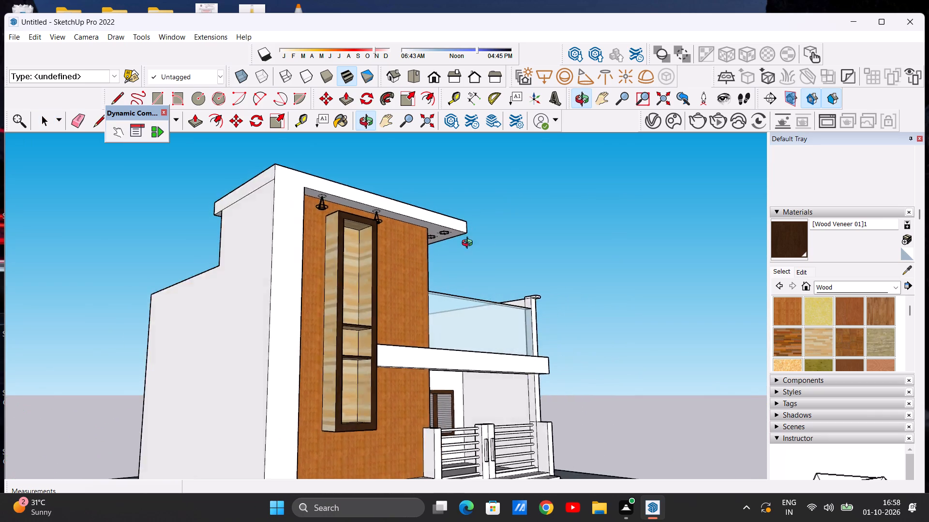
middle_drag(469, 244, 282, 296)
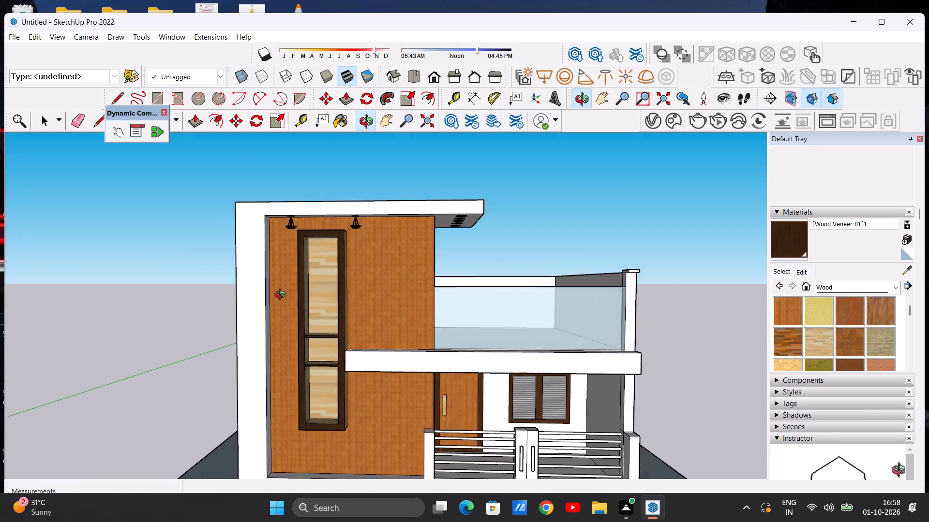
middle_drag(282, 296, 284, 306)
middle_drag(285, 310, 295, 339)
middle_drag(317, 259, 317, 277)
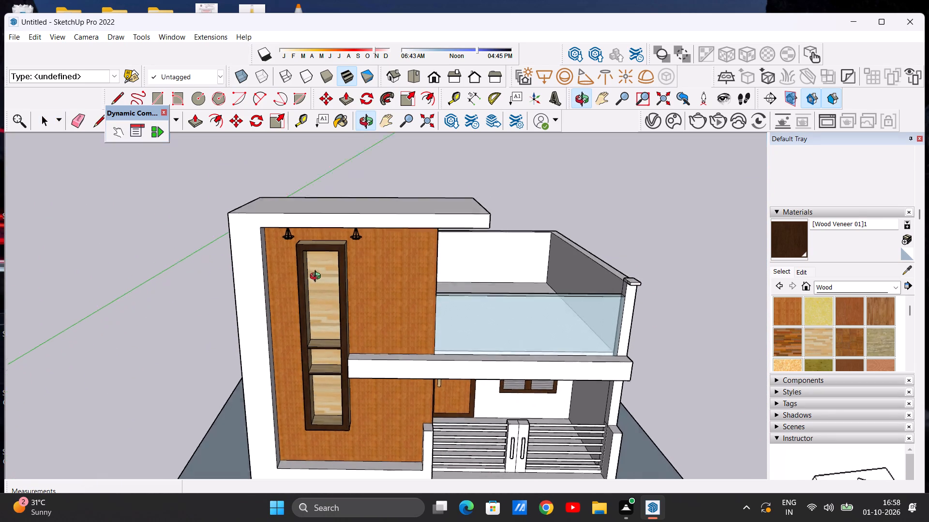
middle_drag(317, 277, 319, 342)
scroll(331, 267, up, 13)
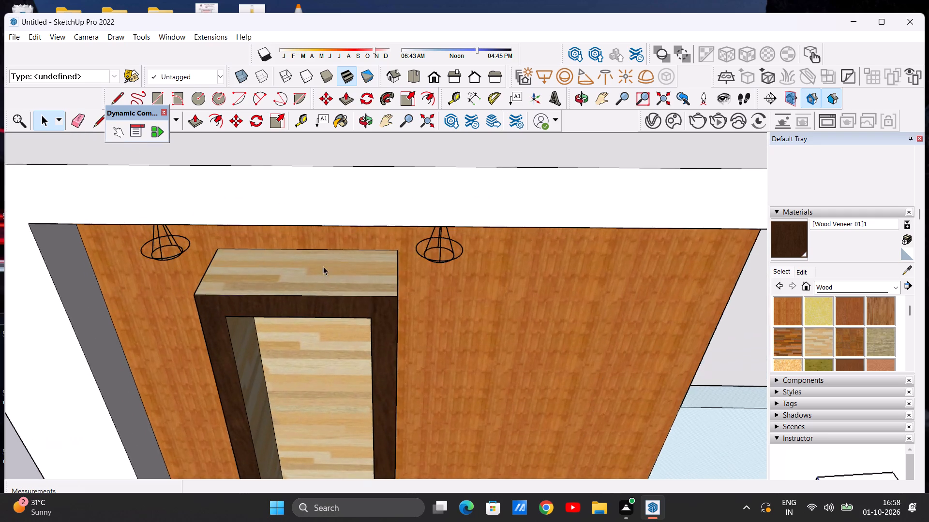
Examine the house front, the glass-railed terrace and the underside of the roof overhang from the front and from below.
scroll(324, 265, down, 19)
middle_drag(364, 300, 367, 212)
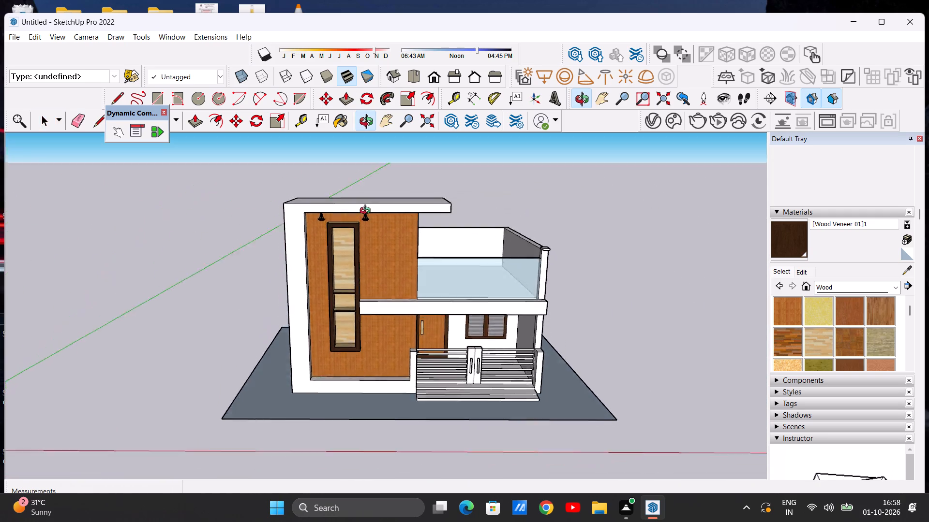
middle_drag(367, 212, 370, 194)
middle_drag(419, 311, 328, 200)
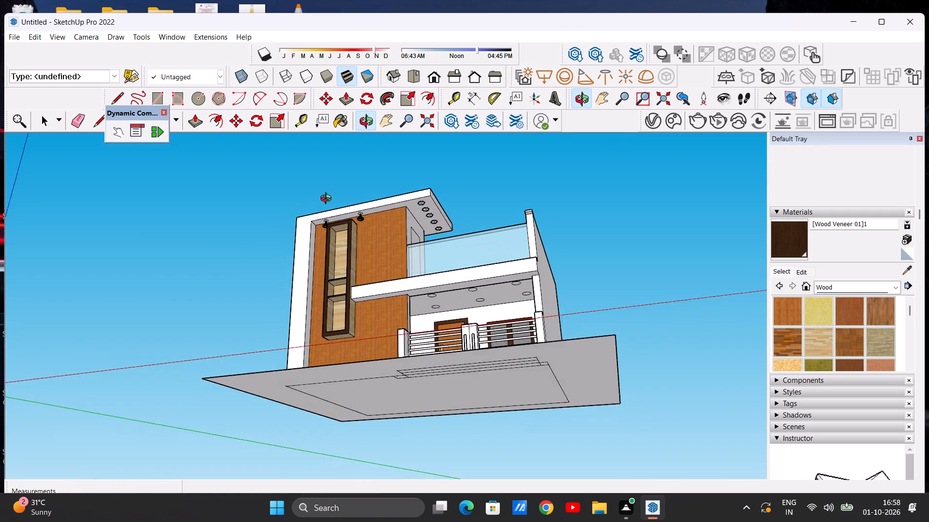
middle_drag(328, 200, 326, 199)
middle_drag(305, 196, 236, 216)
scroll(433, 206, up, 4)
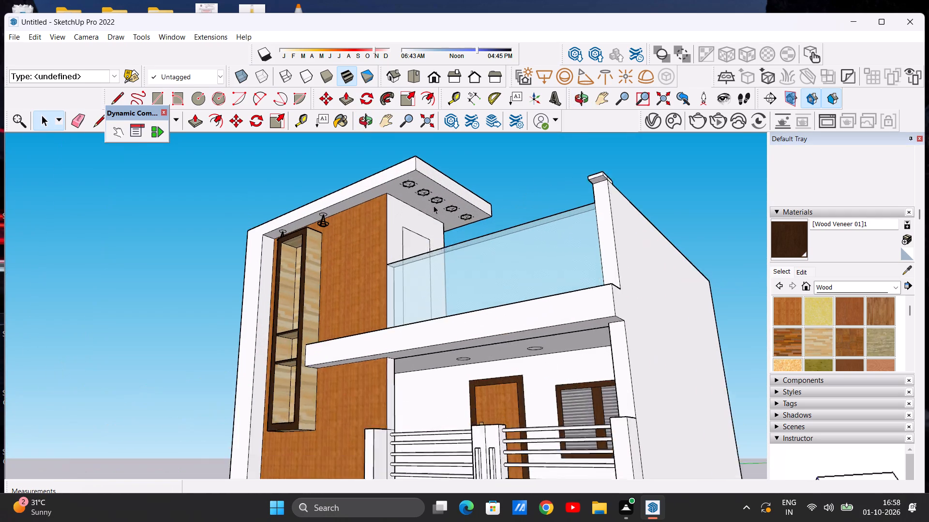
scroll(434, 205, up, 2)
middle_drag(412, 233, 458, 240)
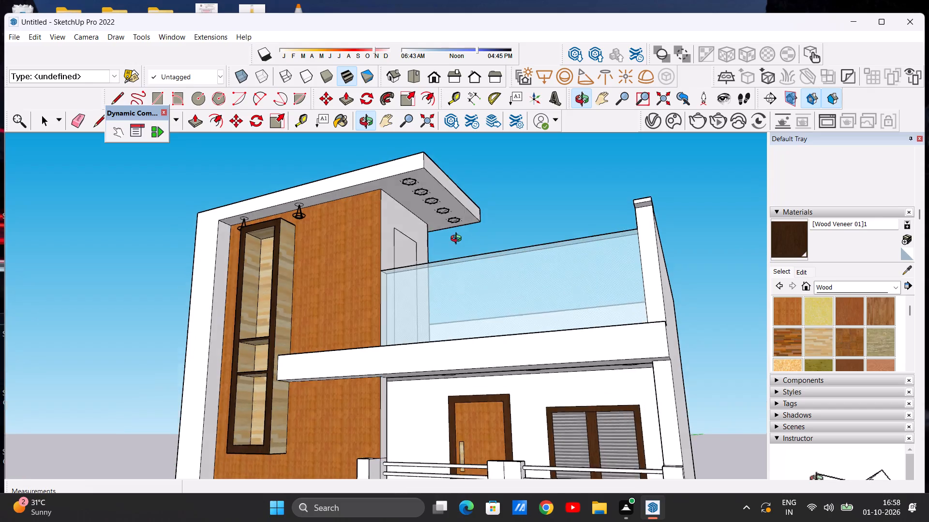
middle_drag(458, 240, 480, 273)
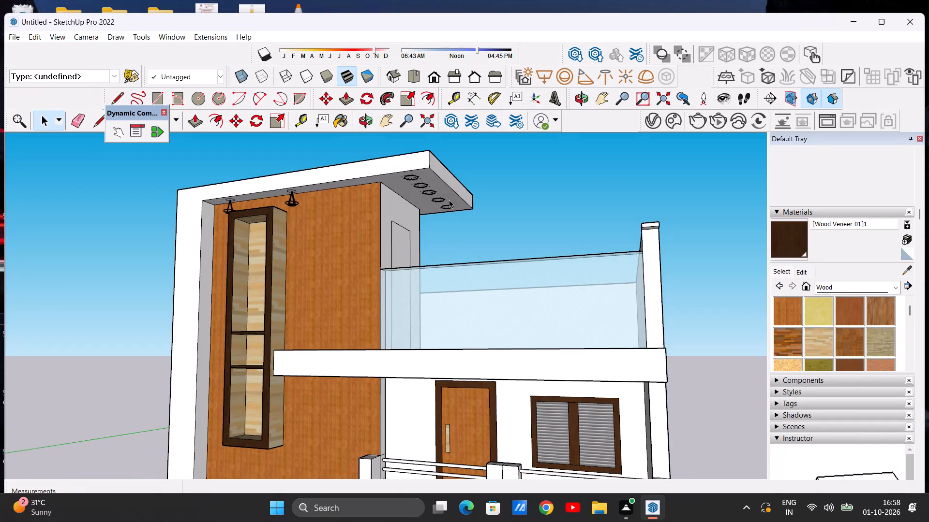
Paint the white terrace-side wall under the roof overhang, around the door outline, with Wood Cherry Original.
scroll(419, 178, up, 5)
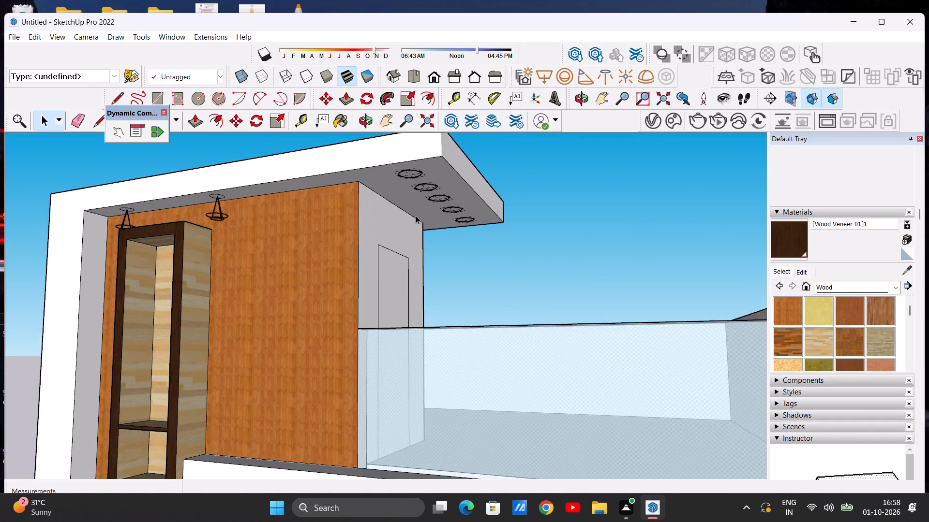
scroll(416, 216, up, 1)
scroll(405, 231, down, 3)
middle_drag(408, 254, 369, 285)
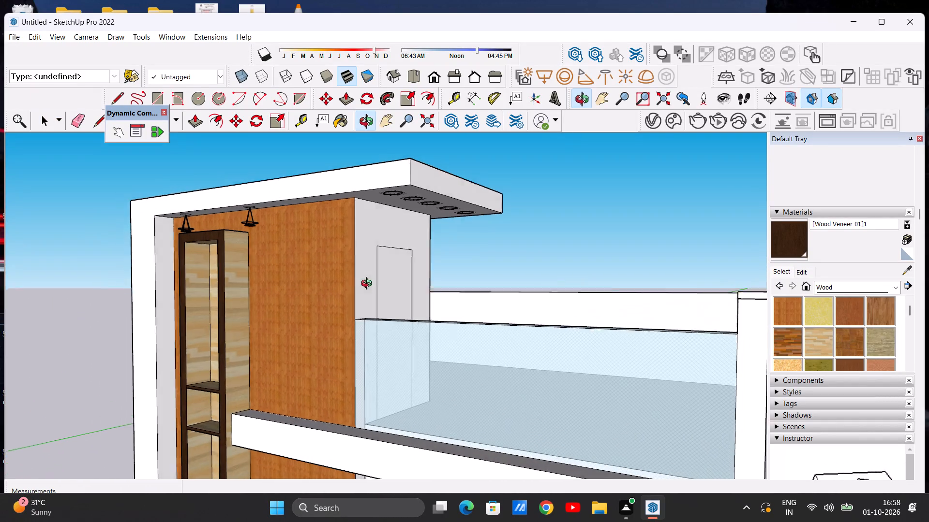
middle_drag(369, 285, 369, 284)
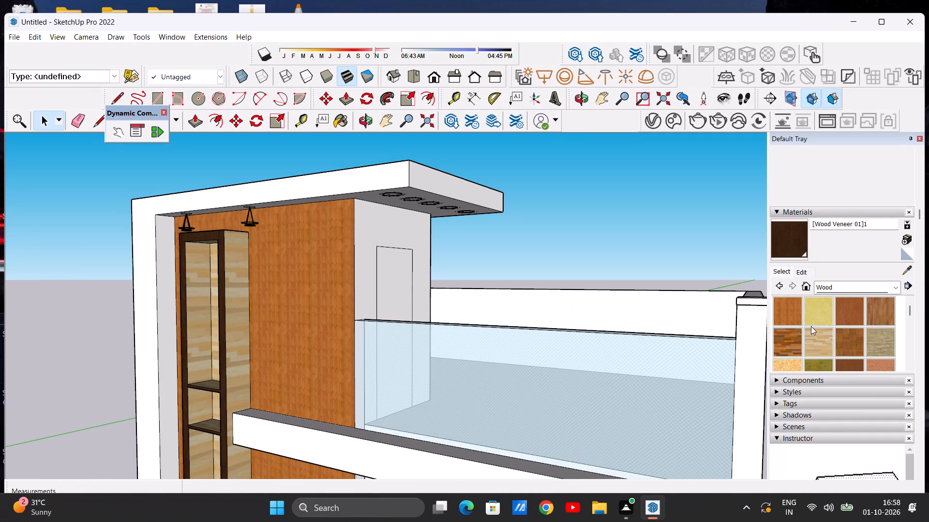
scroll(811, 326, down, 2)
scroll(813, 326, up, 1)
click(850, 308)
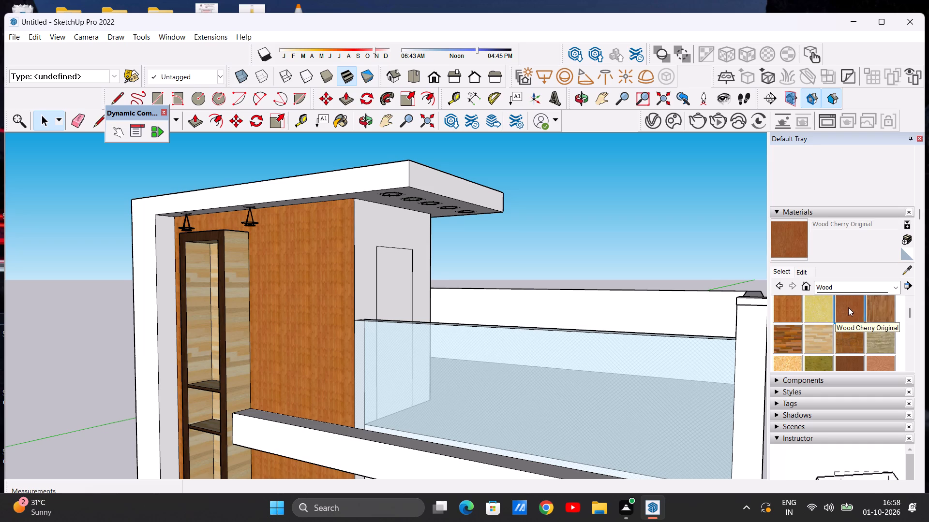
click(376, 232)
Offset the door outline on the cherry-wood terrace wall inward by about 7 9/16" to form a frame.
scroll(395, 278, up, 4)
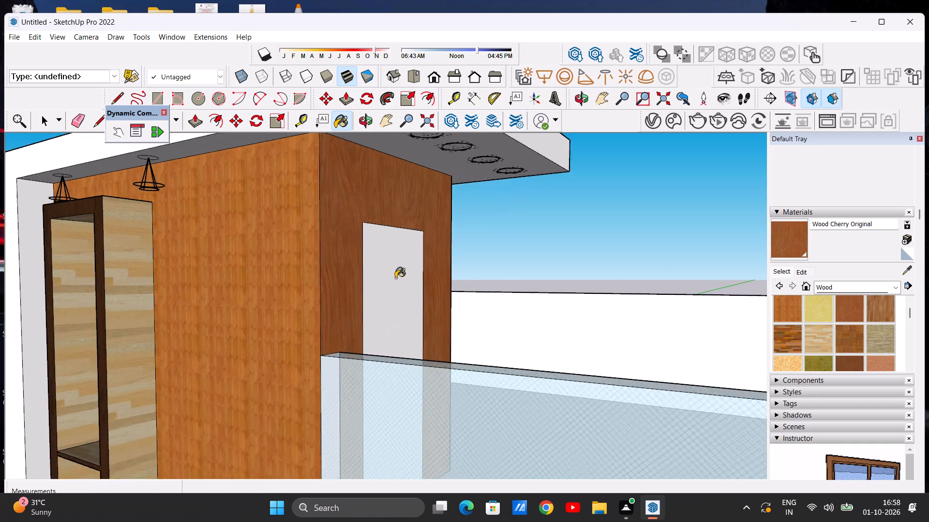
scroll(395, 278, up, 3)
scroll(395, 278, down, 6)
middle_drag(390, 275, 302, 288)
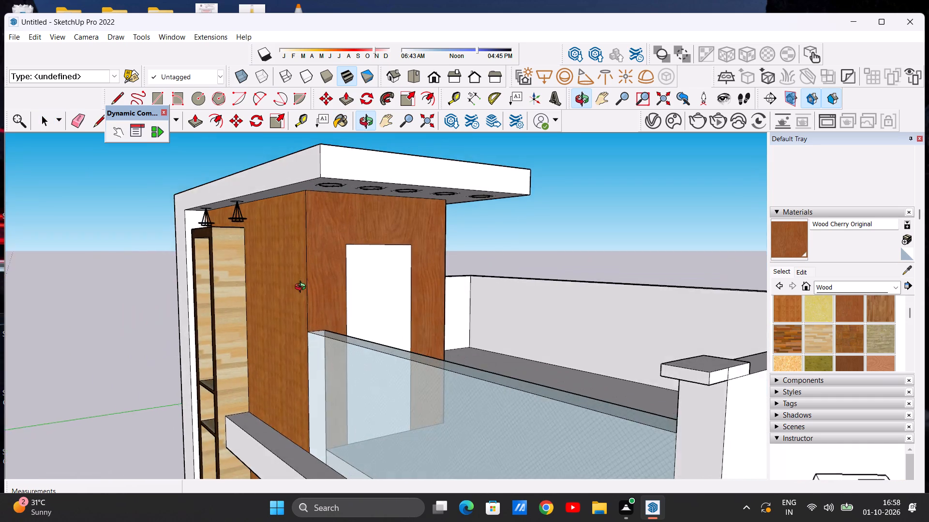
middle_drag(302, 288, 298, 296)
scroll(379, 287, up, 2)
key(space)
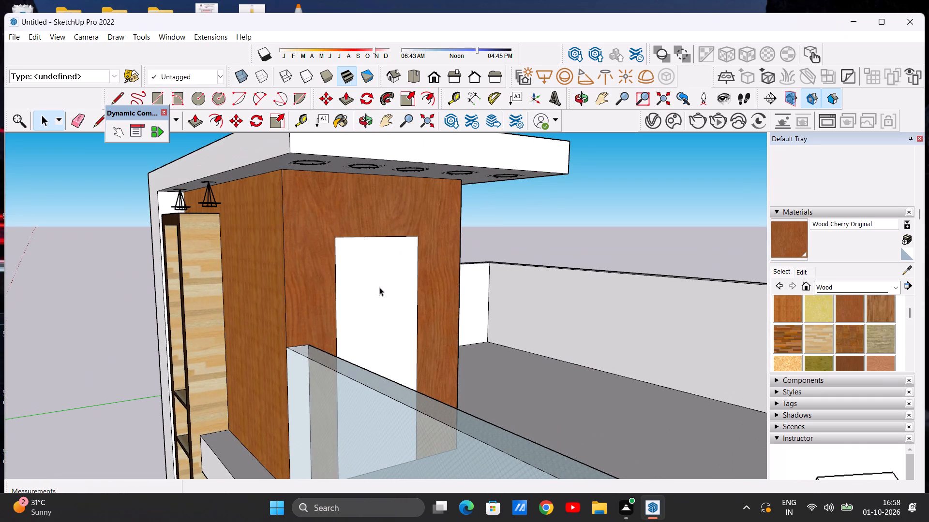
click(216, 117)
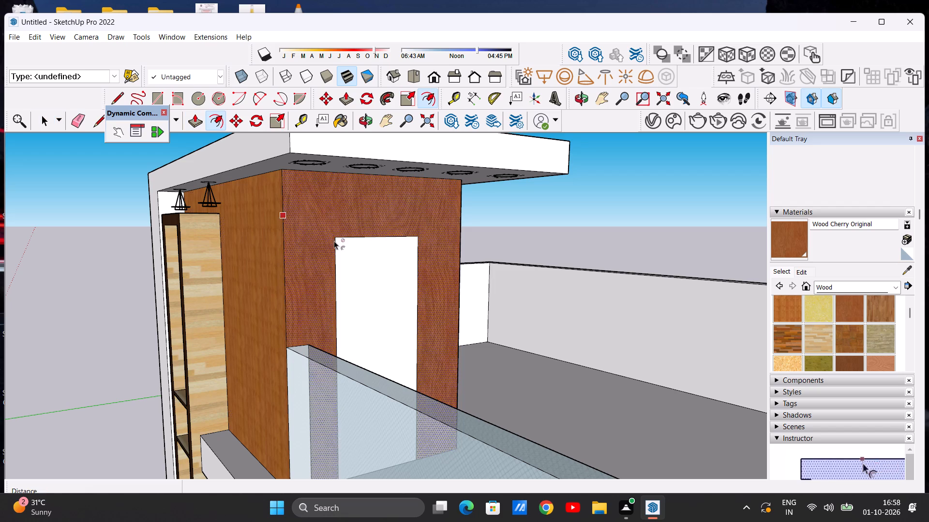
click(389, 254)
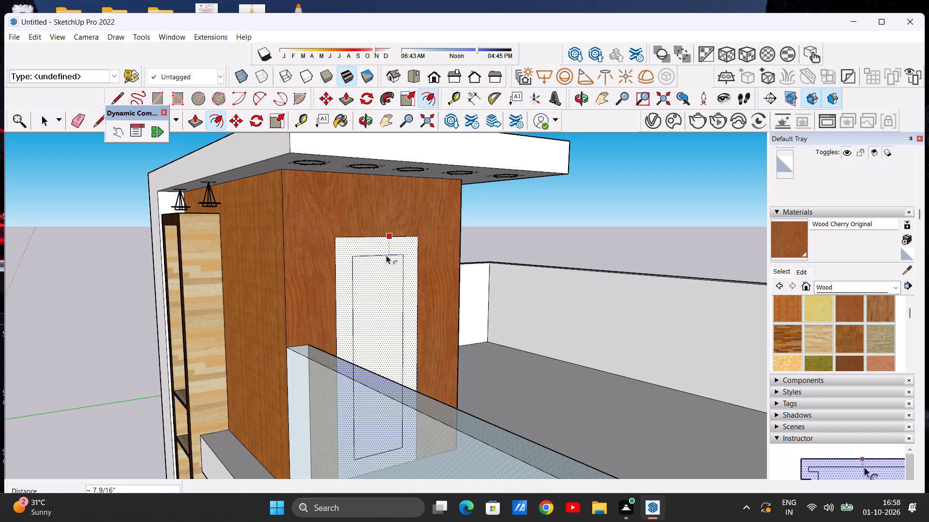
click(386, 255)
key(space)
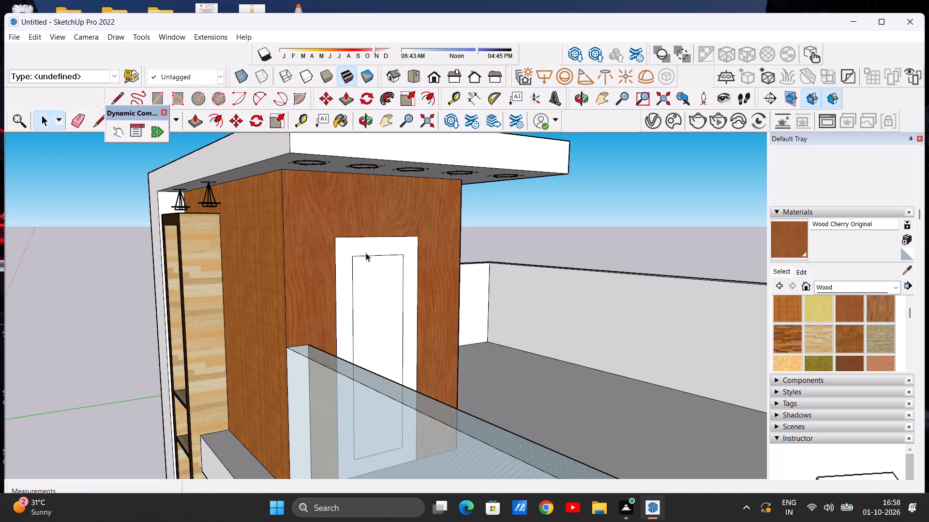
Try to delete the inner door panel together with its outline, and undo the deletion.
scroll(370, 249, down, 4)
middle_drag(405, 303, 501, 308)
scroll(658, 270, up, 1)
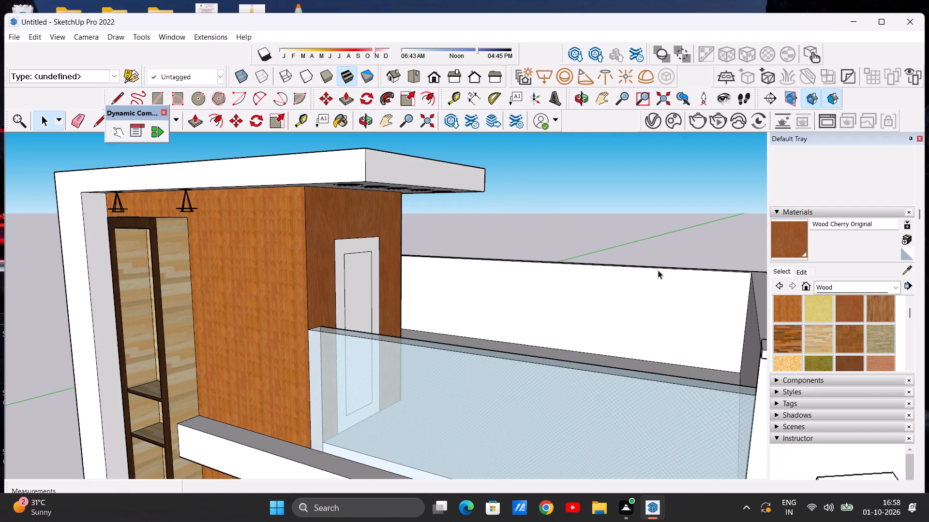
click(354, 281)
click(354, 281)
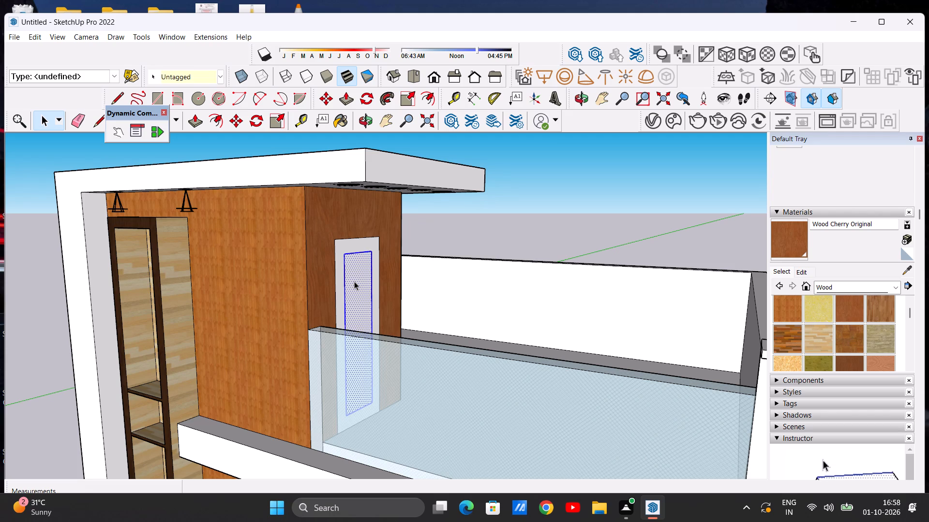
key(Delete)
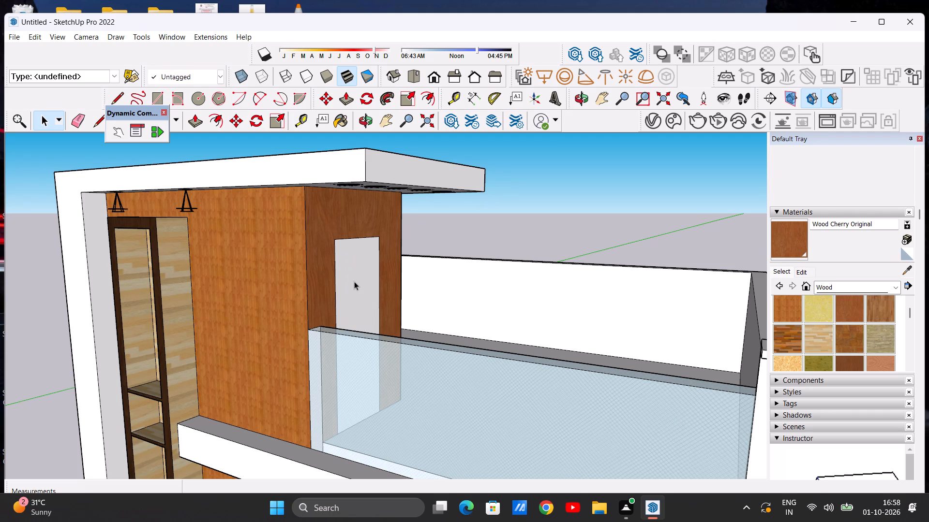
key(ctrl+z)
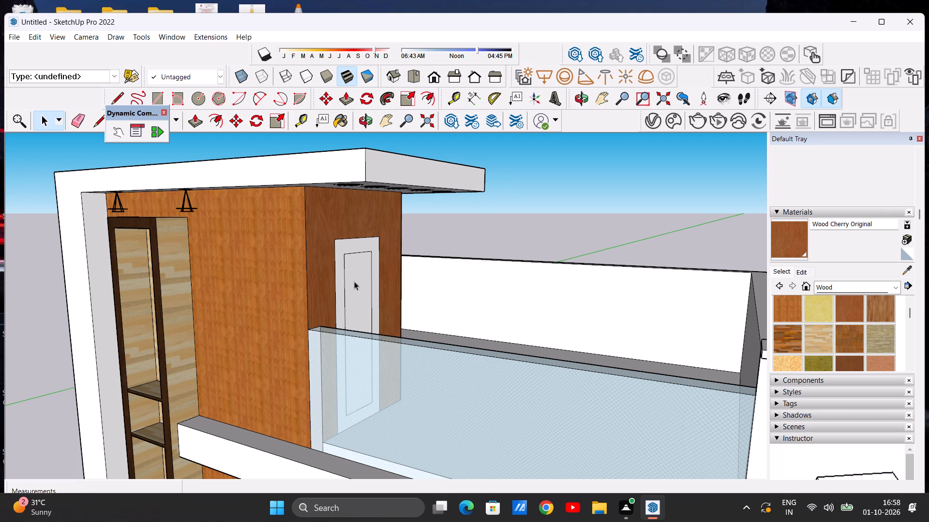
Delete only the face inside the door frame, leaving an opening in the terrace wall.
click(354, 281)
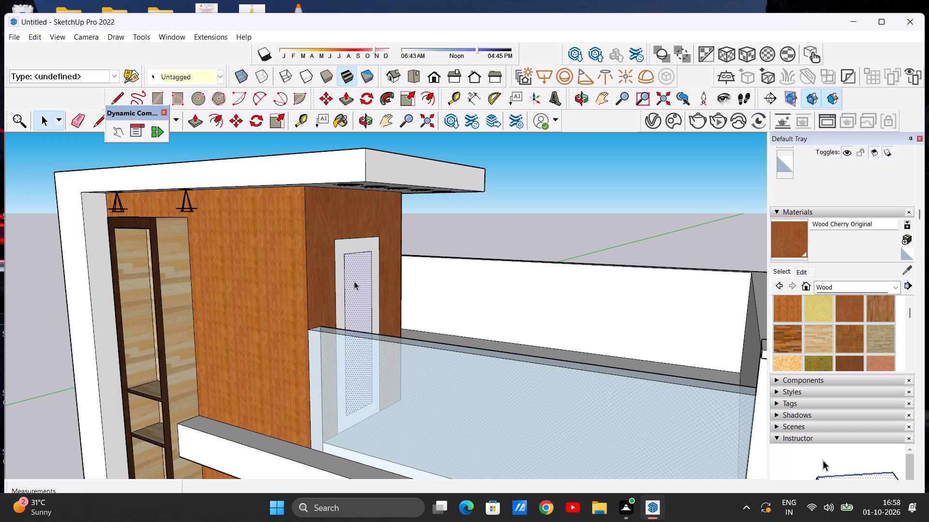
key(Delete)
Examine the door opening in the terrace wall and the interior behind it from the side and front of the house.
scroll(354, 281, down, 5)
middle_drag(395, 278, 253, 295)
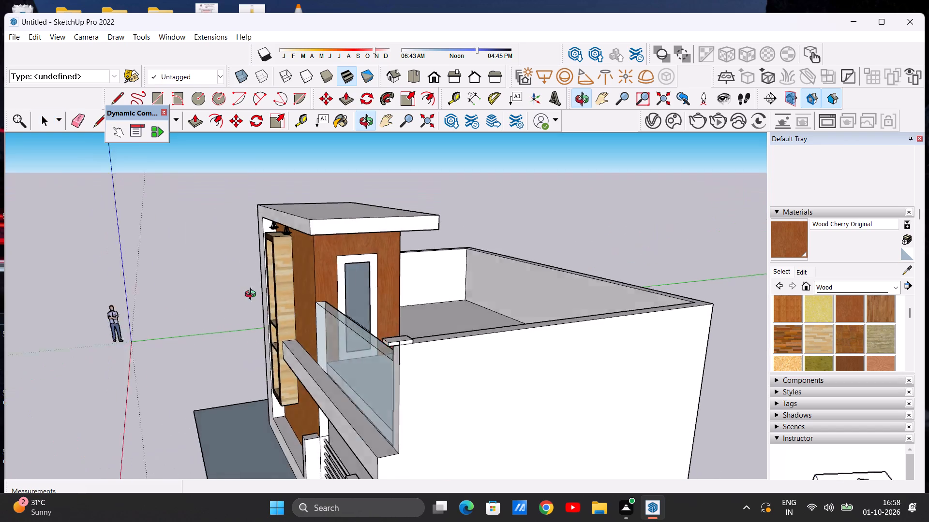
middle_drag(253, 295, 187, 305)
scroll(378, 305, up, 14)
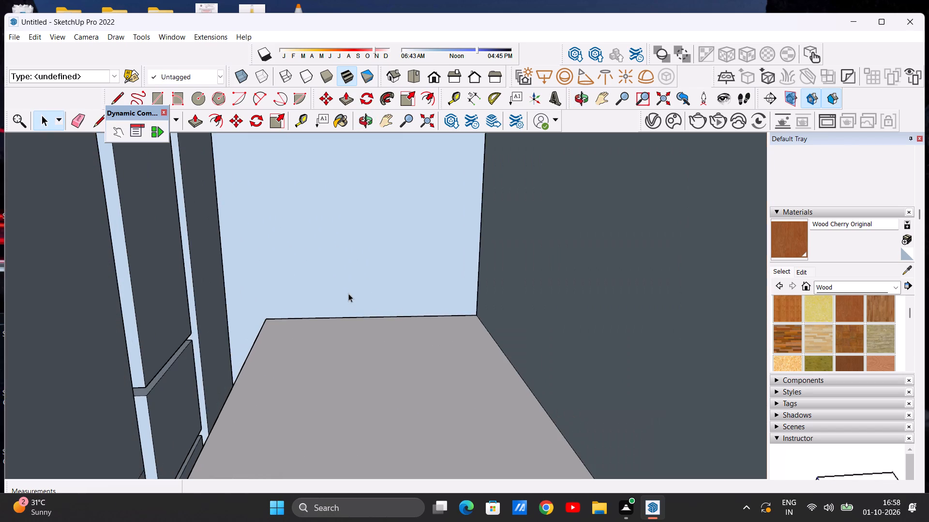
middle_drag(350, 298, 327, 284)
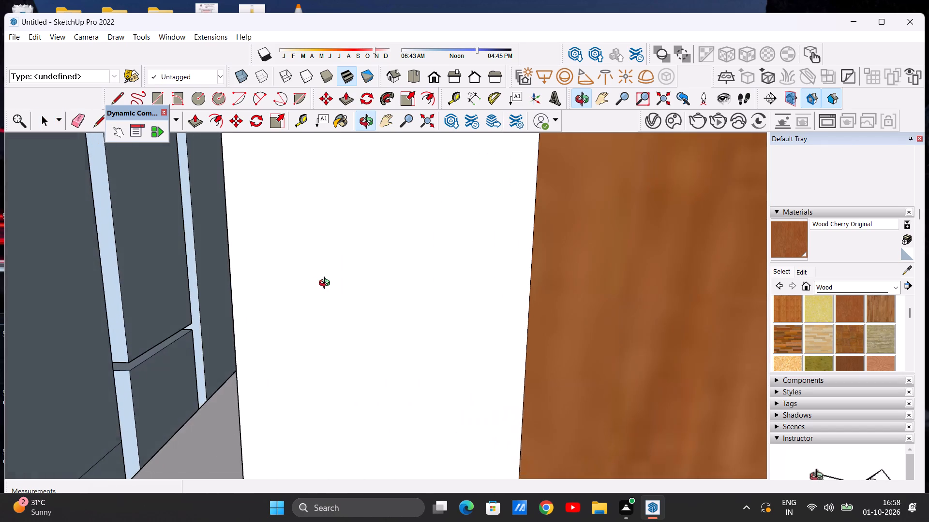
middle_drag(327, 284, 356, 280)
scroll(348, 291, down, 16)
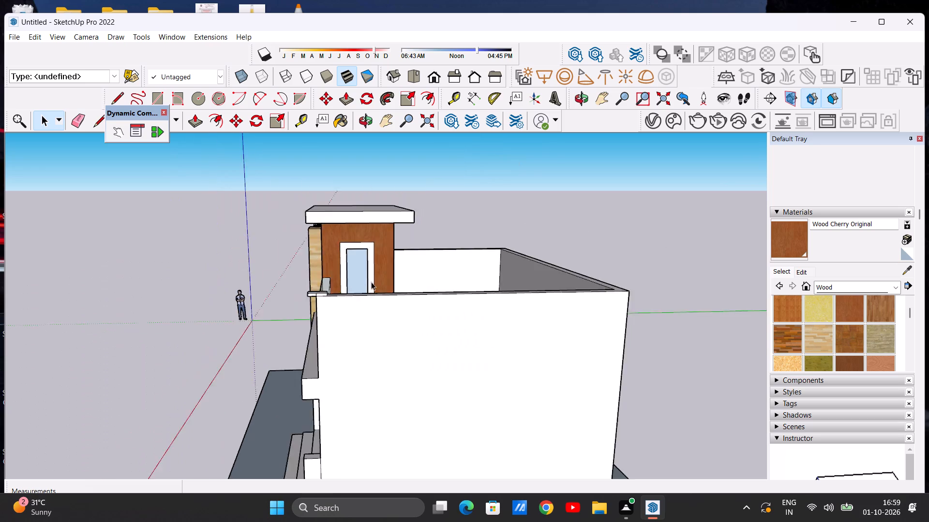
scroll(371, 282, down, 3)
middle_drag(346, 272, 581, 250)
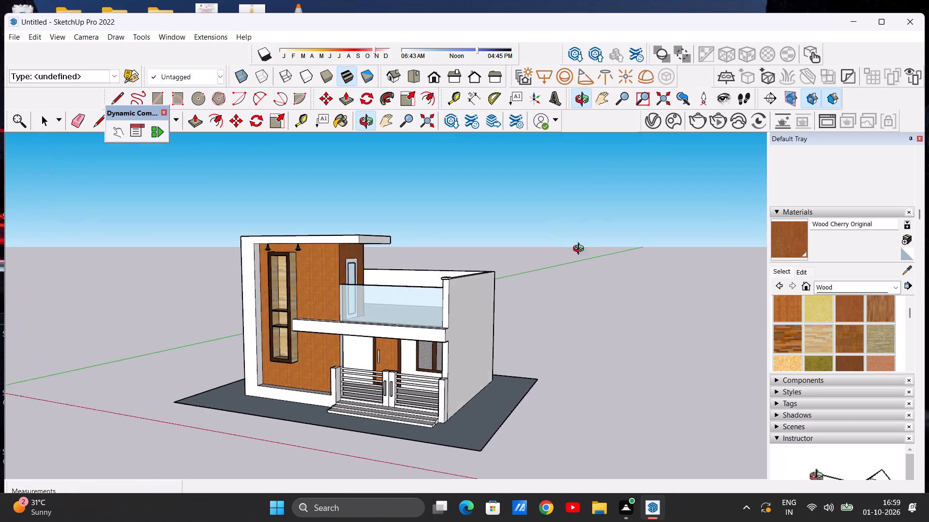
middle_drag(581, 250, 606, 250)
Paint the frame around the terrace door opening with Wood Veneer 01.
scroll(392, 276, up, 5)
middle_drag(360, 279, 278, 315)
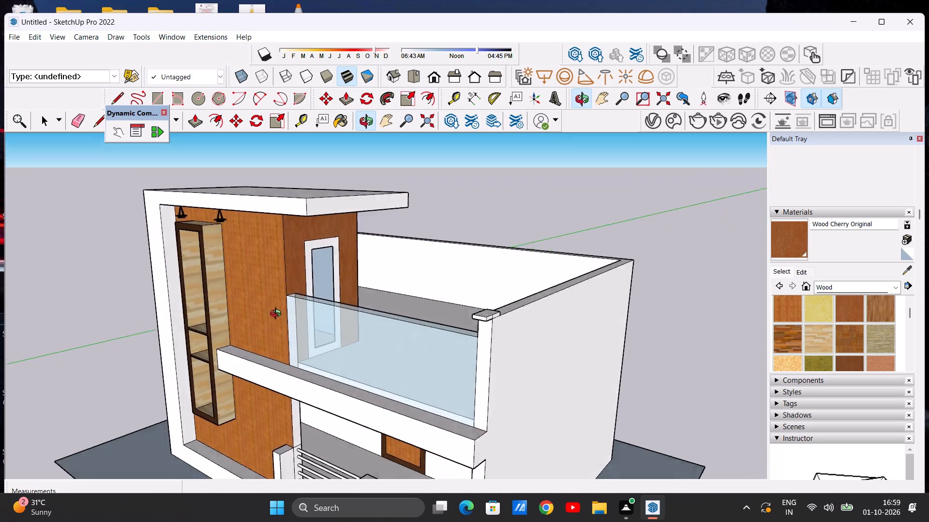
middle_drag(278, 315, 355, 283)
scroll(316, 256, up, 6)
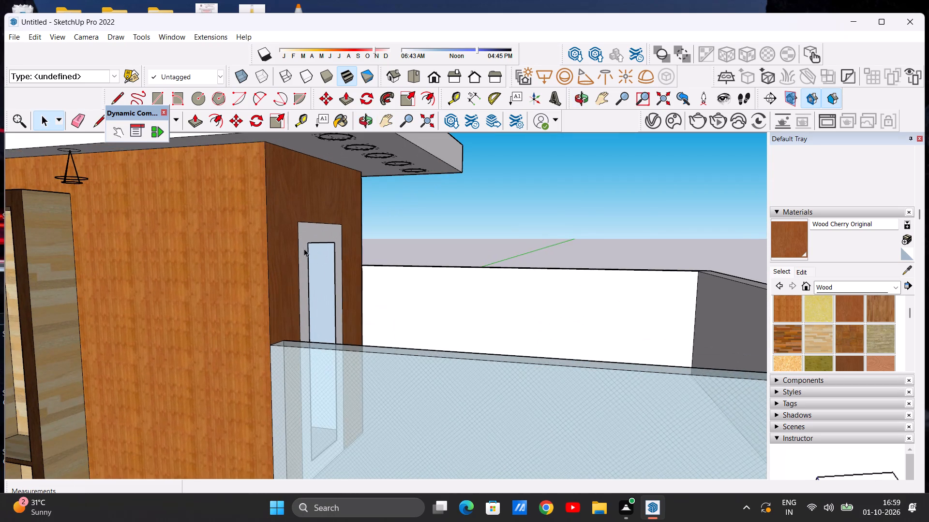
scroll(304, 248, down, 2)
scroll(825, 317, down, 1)
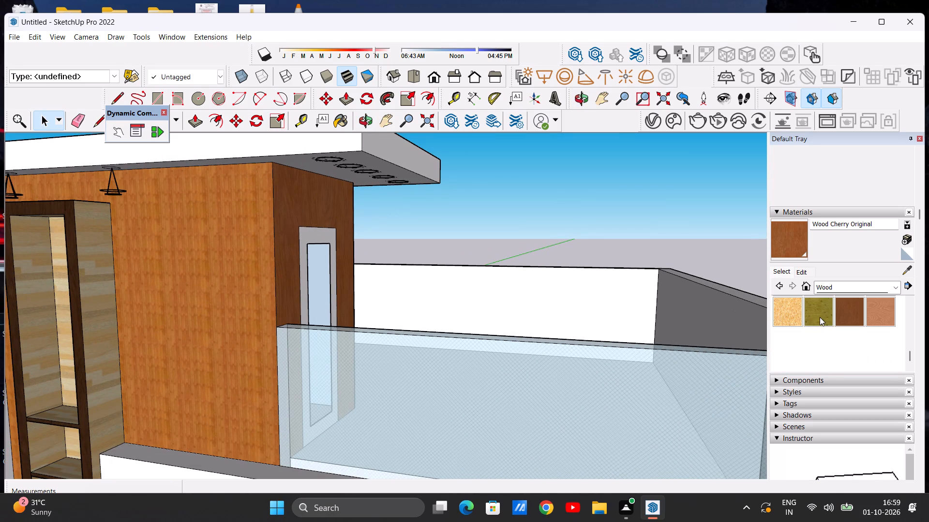
click(856, 312)
scroll(306, 255, up, 2)
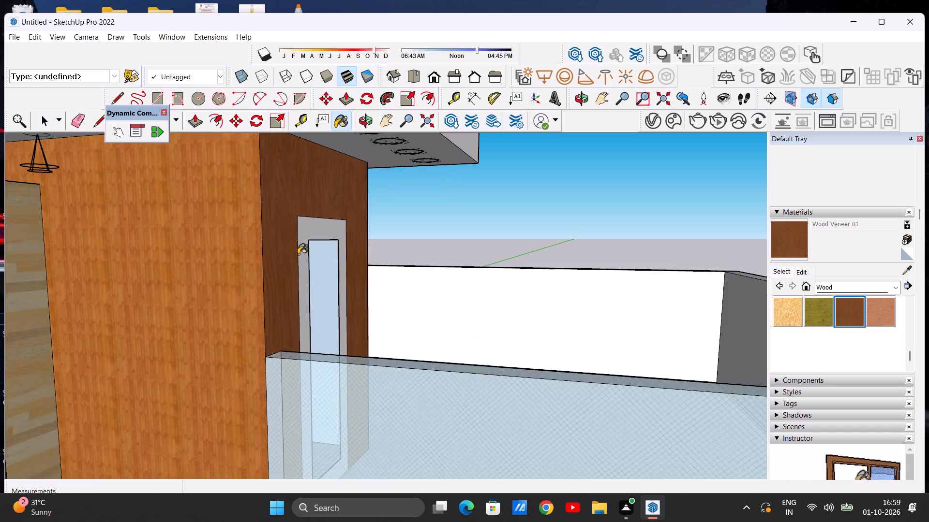
scroll(298, 254, up, 3)
click(303, 247)
Examine the facade from the front and from below, including the row of round lights under the roof overhang.
scroll(305, 265, down, 9)
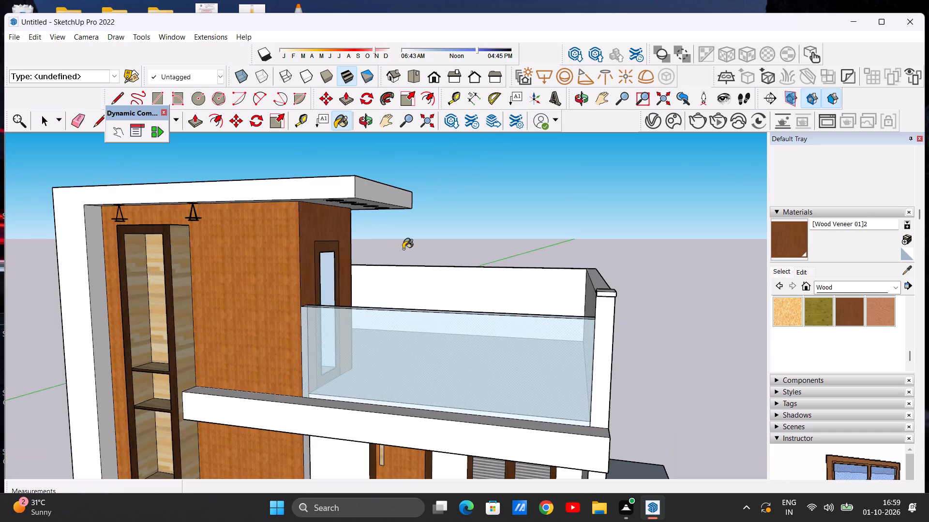
middle_drag(403, 249, 450, 240)
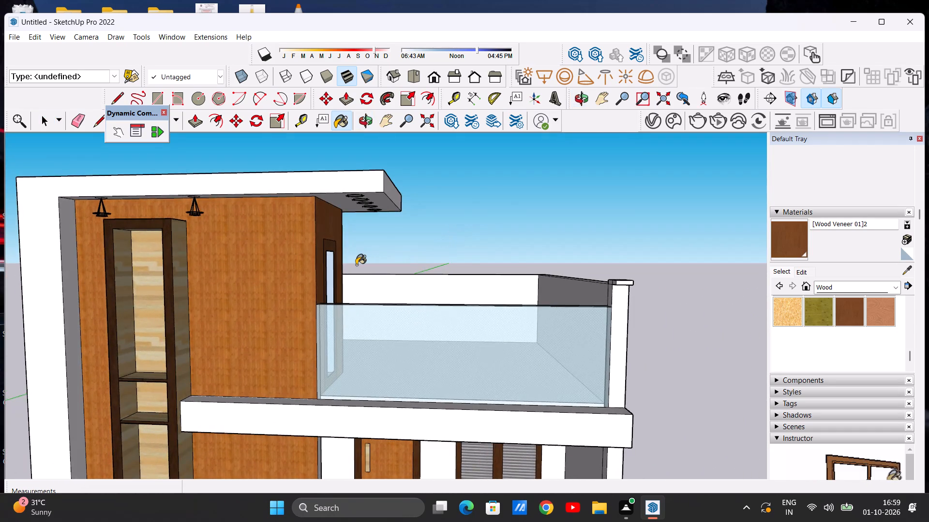
scroll(356, 265, down, 8)
middle_drag(381, 270, 386, 275)
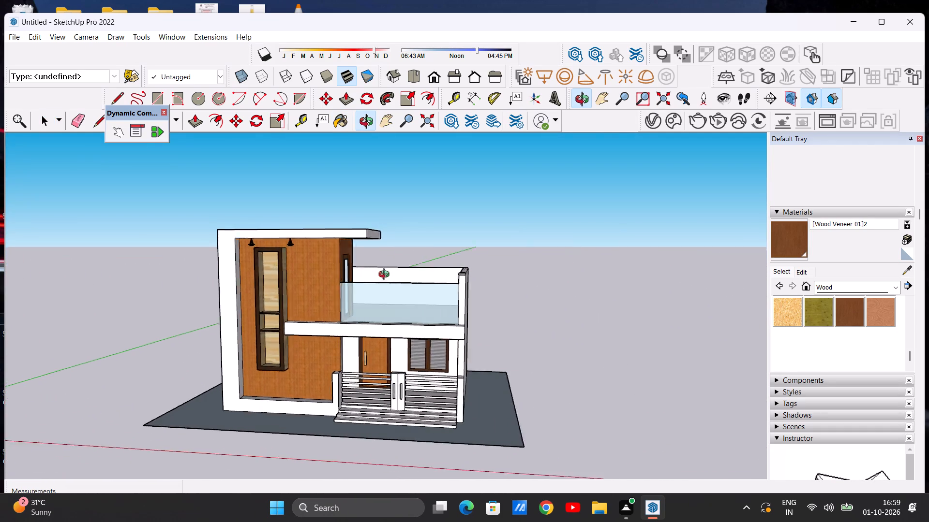
middle_drag(386, 275, 366, 338)
middle_drag(372, 303, 402, 174)
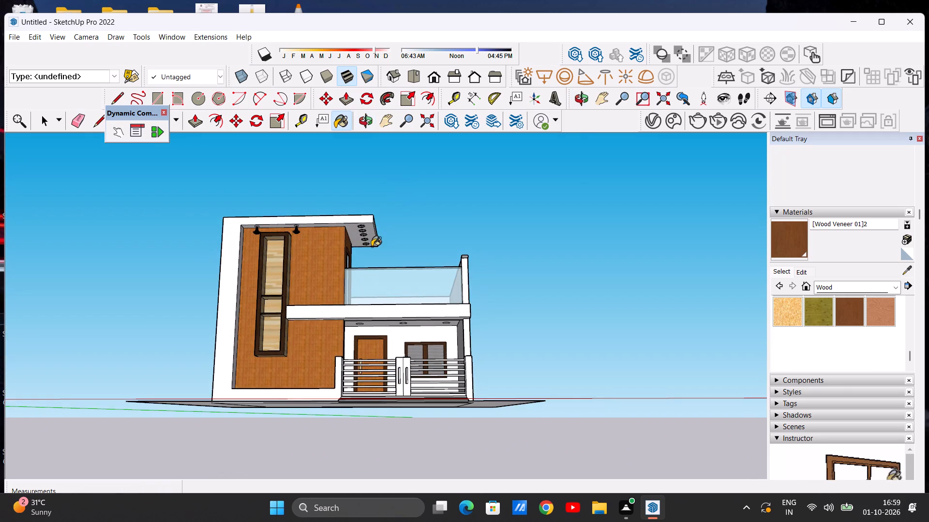
scroll(370, 247, up, 6)
middle_drag(323, 244, 342, 208)
scroll(350, 208, up, 4)
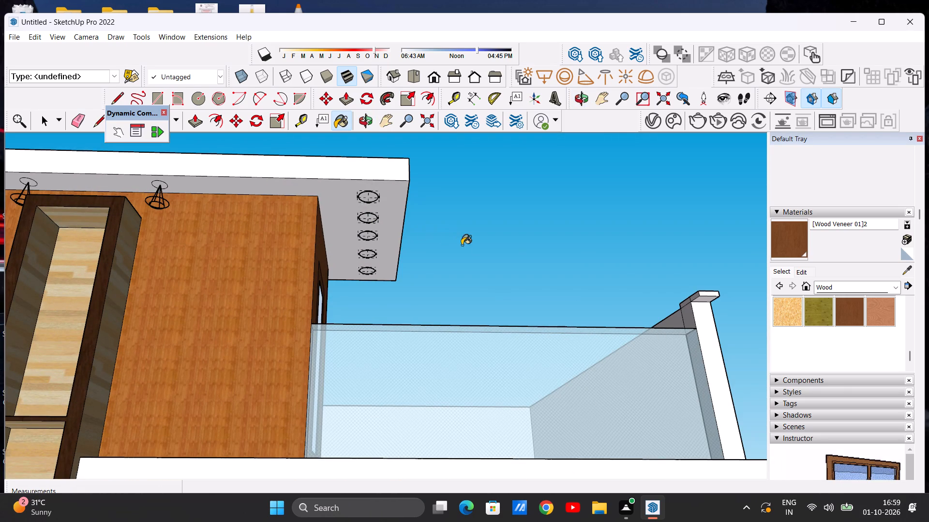
scroll(804, 321, up, 1)
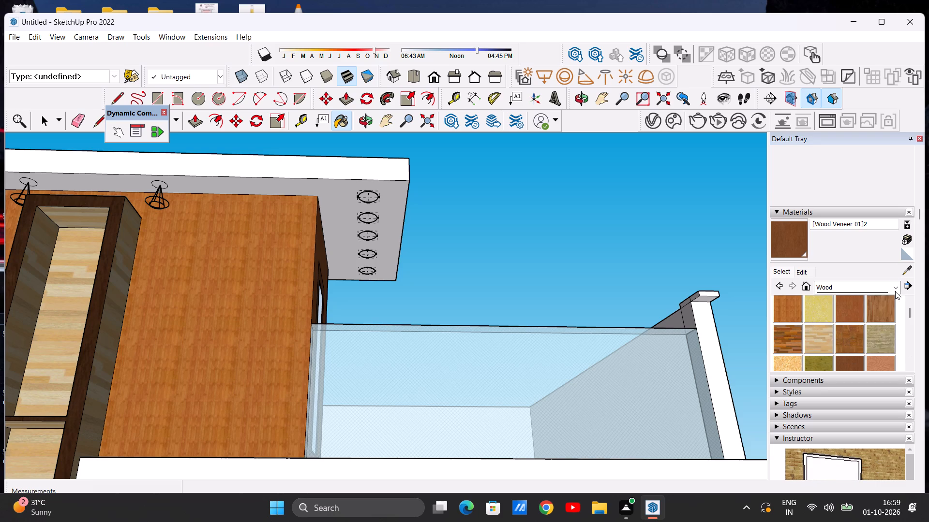
Paint the underside of the roof overhang with Formica Beige from the Synthetic Surfaces materials.
click(890, 288)
click(884, 404)
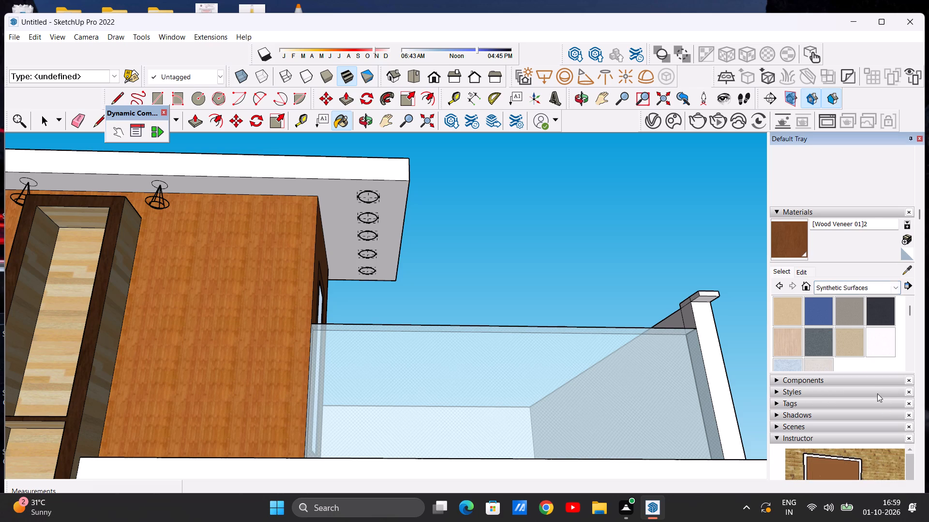
click(789, 307)
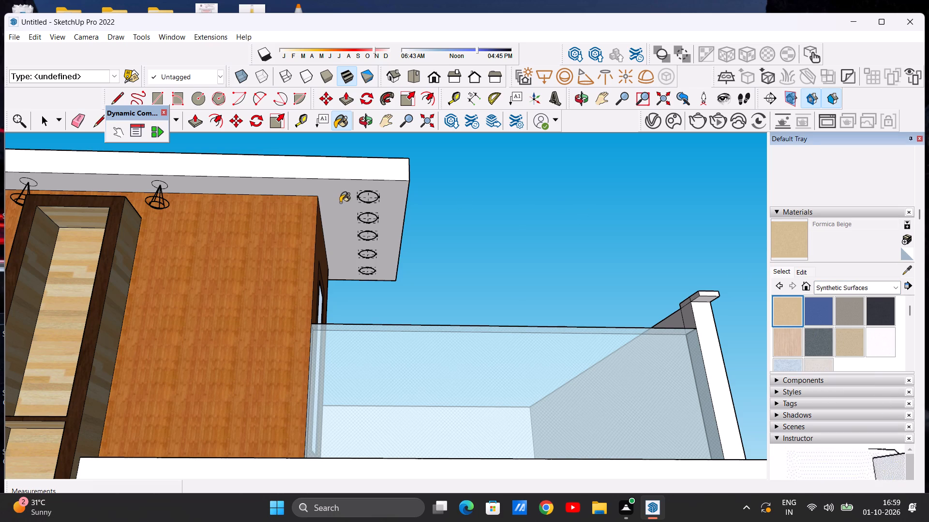
click(340, 201)
Paint the circular faces above both spot lights in the overhang's underside with Formica Beige.
scroll(390, 251, down, 3)
scroll(332, 236, up, 4)
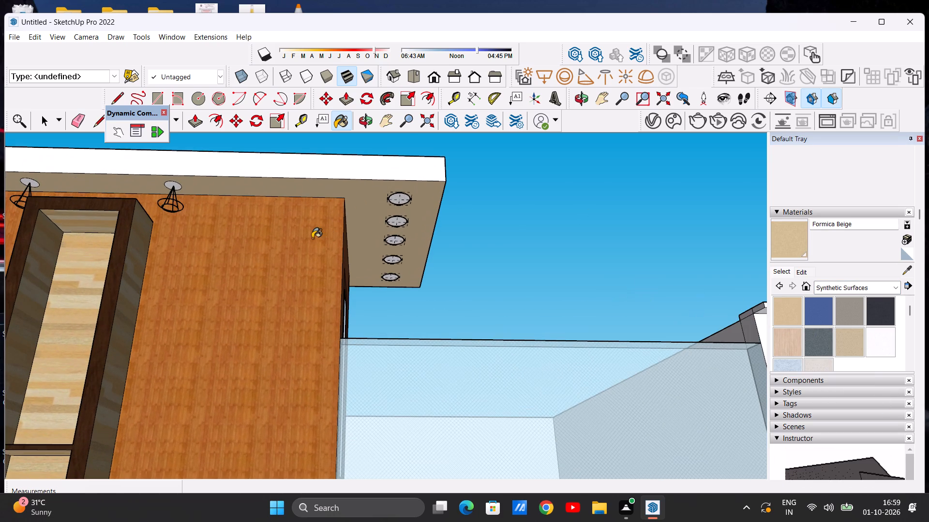
scroll(369, 221, up, 4)
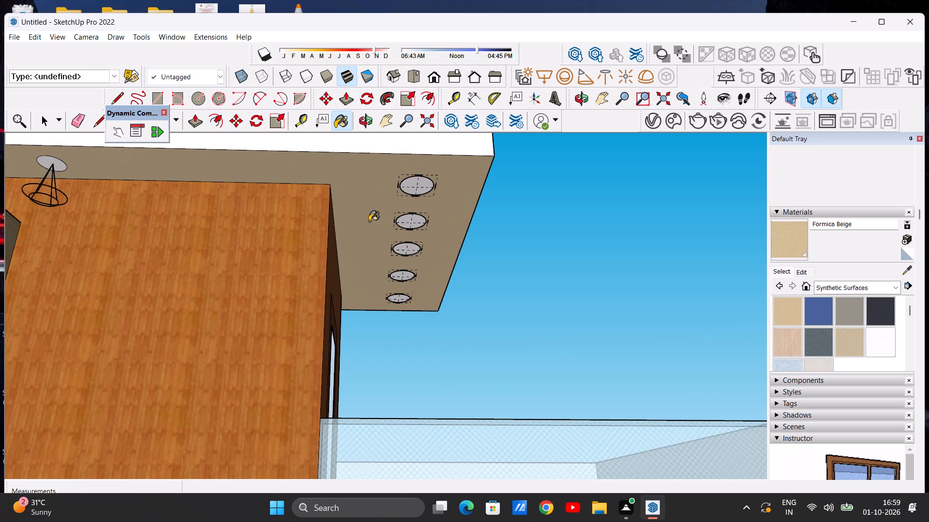
scroll(368, 227, down, 9)
middle_drag(368, 234, 364, 246)
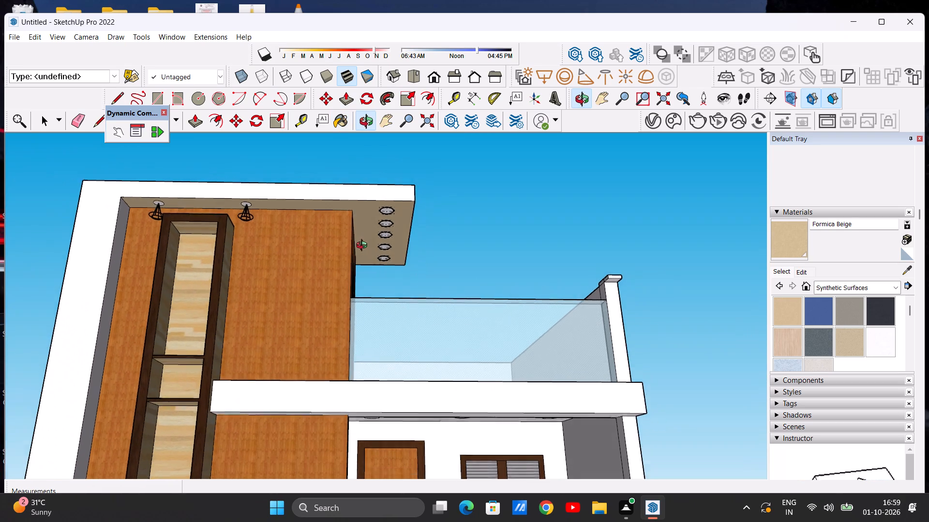
middle_drag(364, 246, 350, 277)
scroll(213, 210, up, 14)
middle_drag(274, 234, 278, 219)
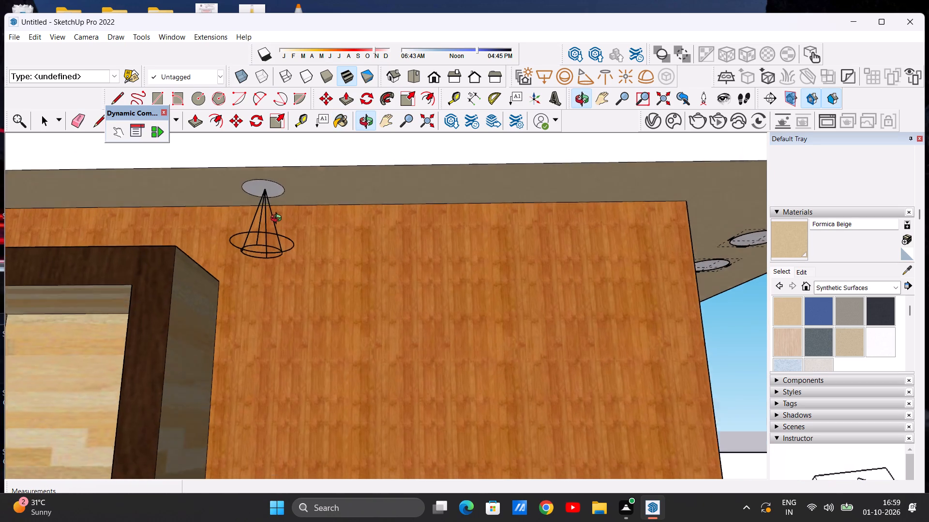
middle_drag(278, 219, 278, 188)
scroll(272, 175, up, 5)
click(270, 176)
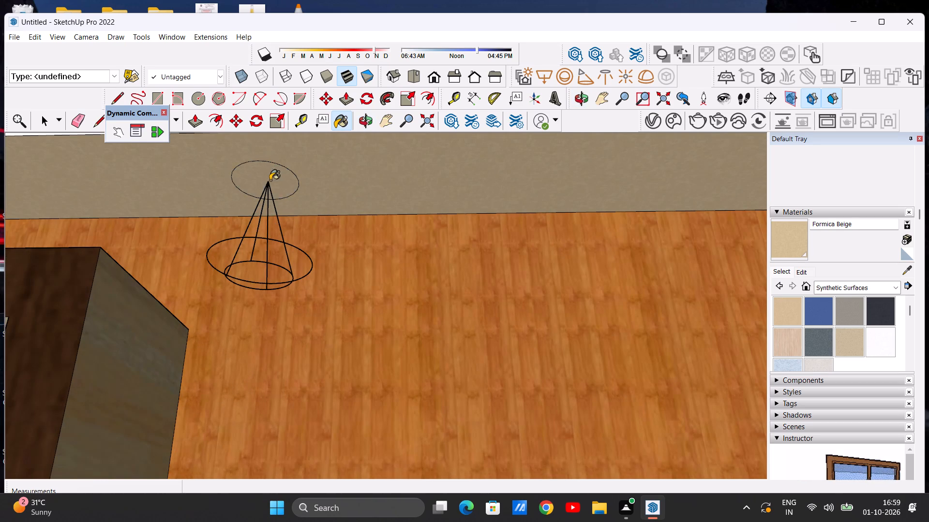
scroll(303, 225, down, 16)
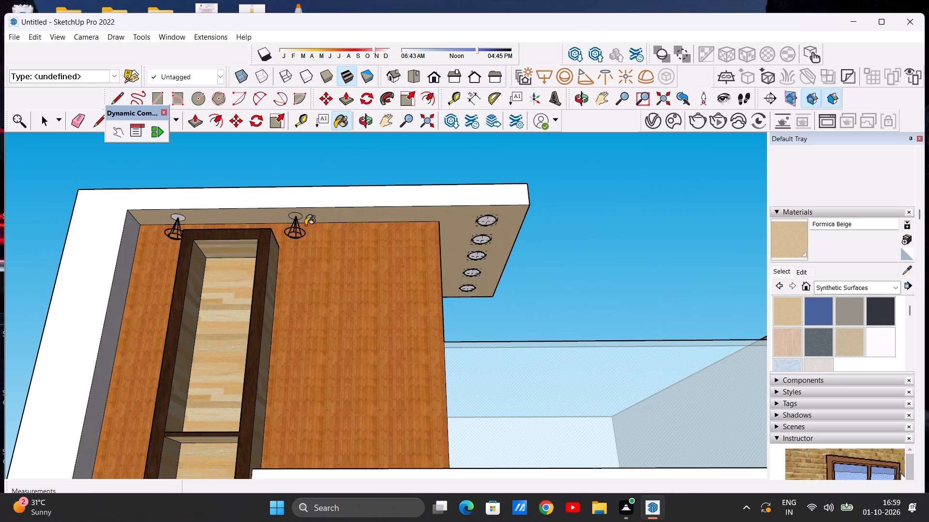
scroll(177, 219, up, 13)
click(181, 218)
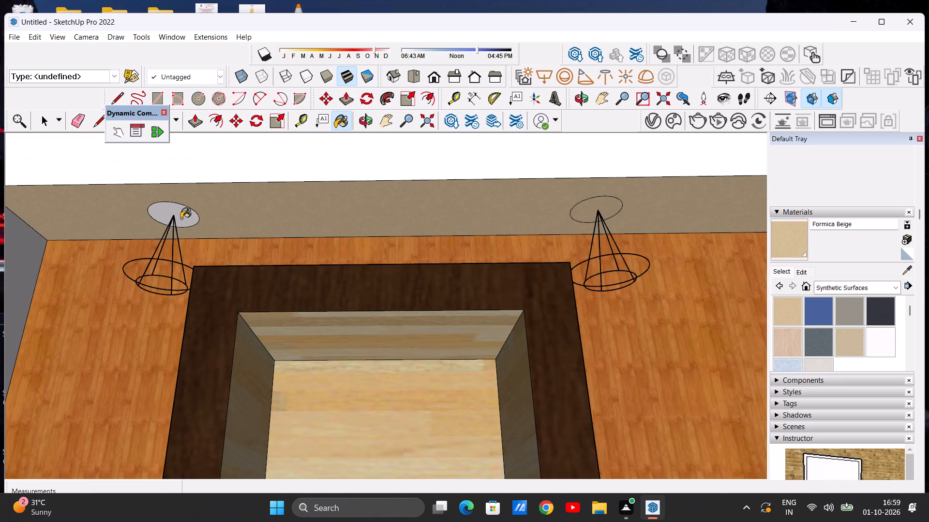
Start a V-Ray test render framed on the upper wood-clad wall, its two spot lights and the overhang.
scroll(268, 247, down, 10)
middle_drag(317, 285, 310, 246)
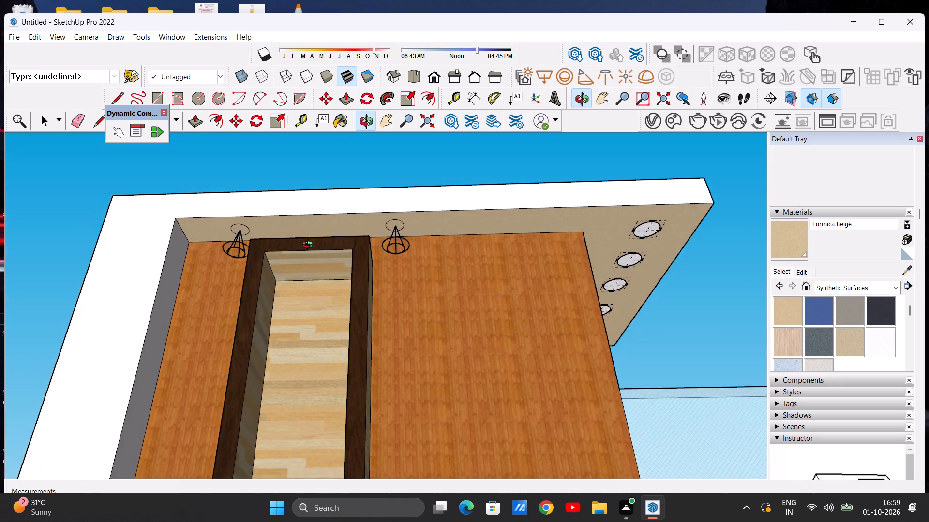
middle_drag(310, 246, 299, 245)
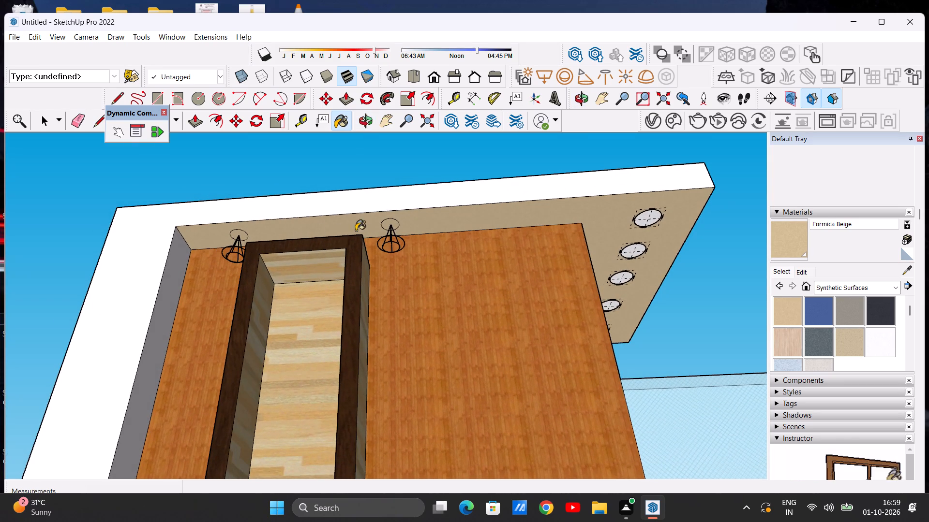
scroll(389, 225, up, 7)
middle_drag(402, 230, 421, 258)
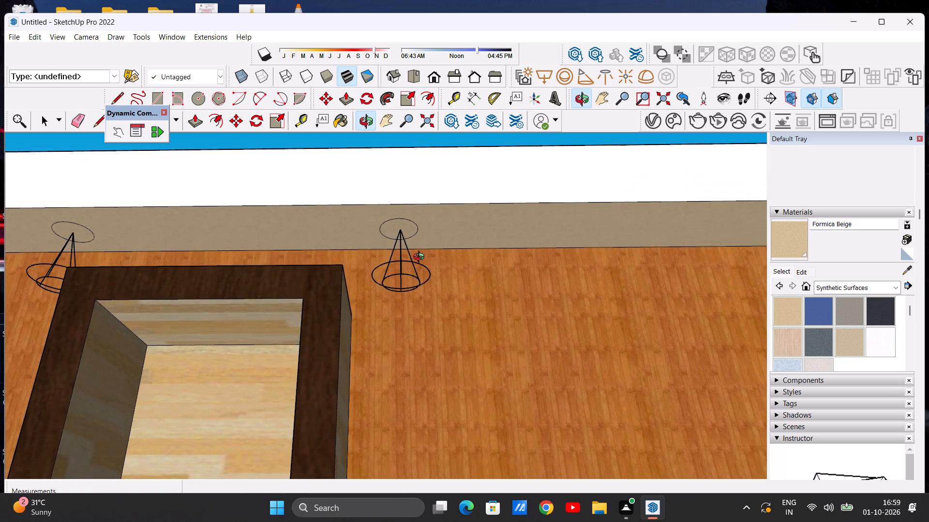
middle_drag(421, 258, 420, 301)
scroll(423, 287, down, 7)
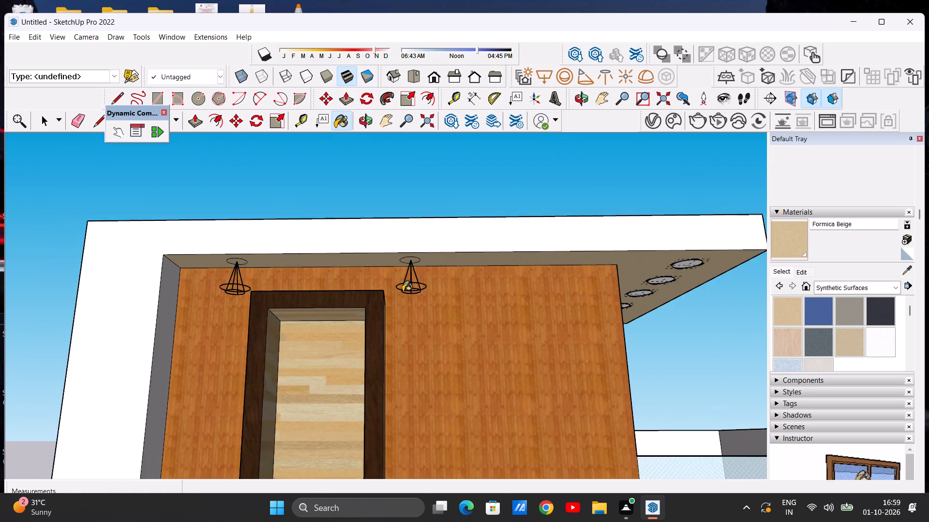
middle_drag(403, 296, 398, 307)
scroll(427, 303, up, 1)
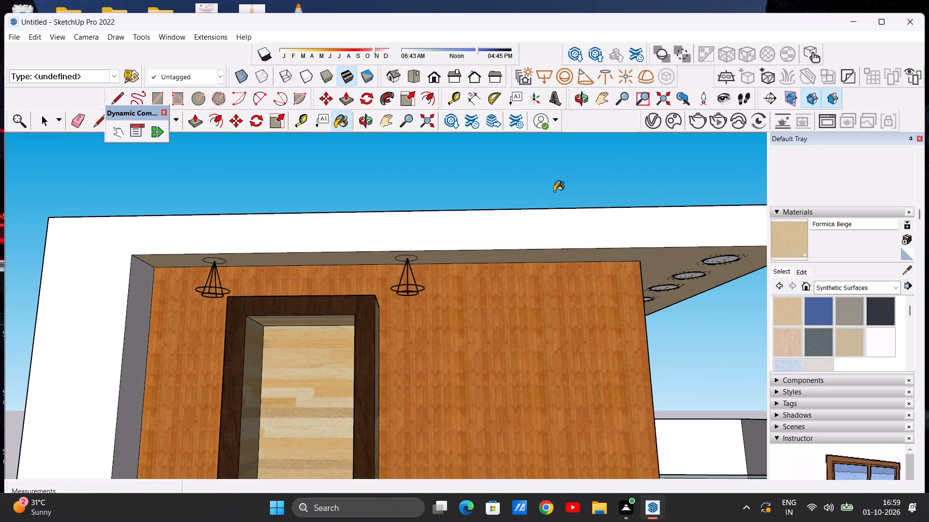
click(652, 124)
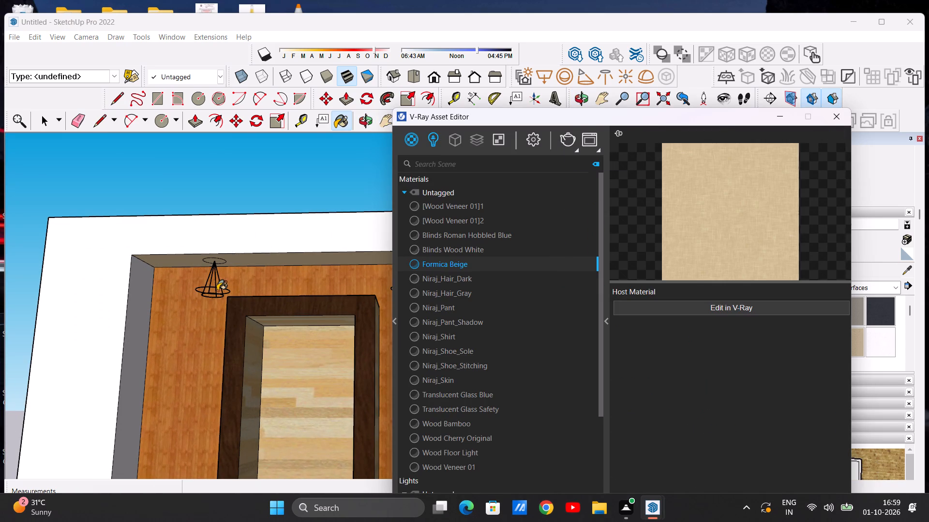
scroll(213, 303, up, 6)
scroll(217, 290, down, 8)
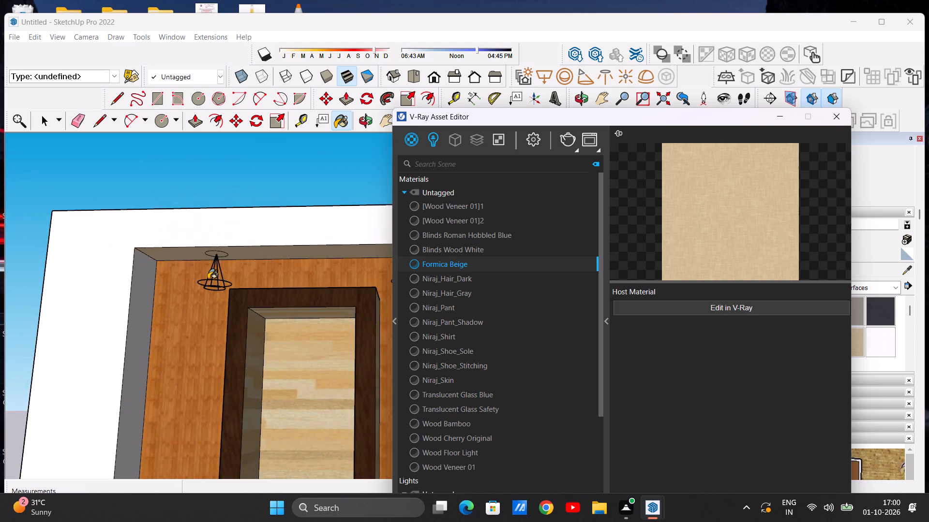
scroll(208, 279, down, 2)
scroll(403, 276, up, 4)
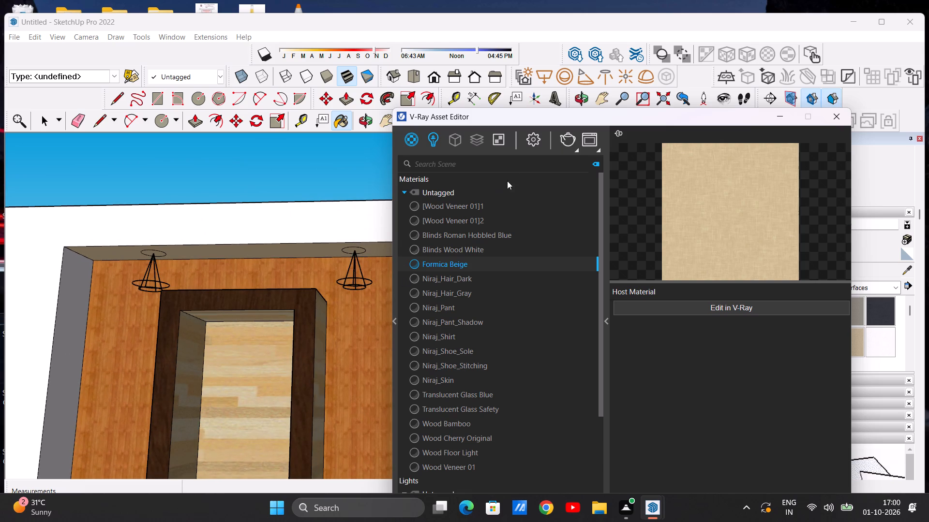
click(566, 144)
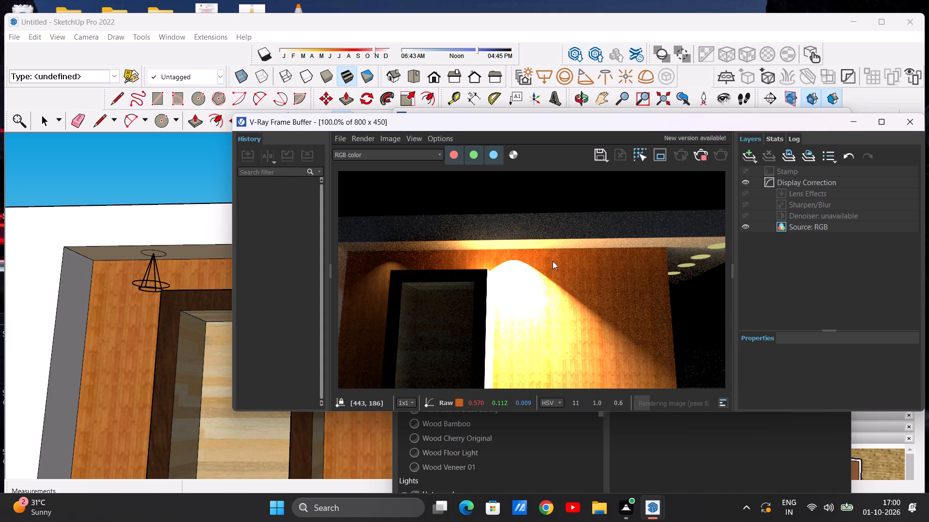
Examine the lighting from both spot lights in the test render, stop the render and close the frame buffer.
scroll(552, 278, down, 2)
scroll(565, 284, up, 2)
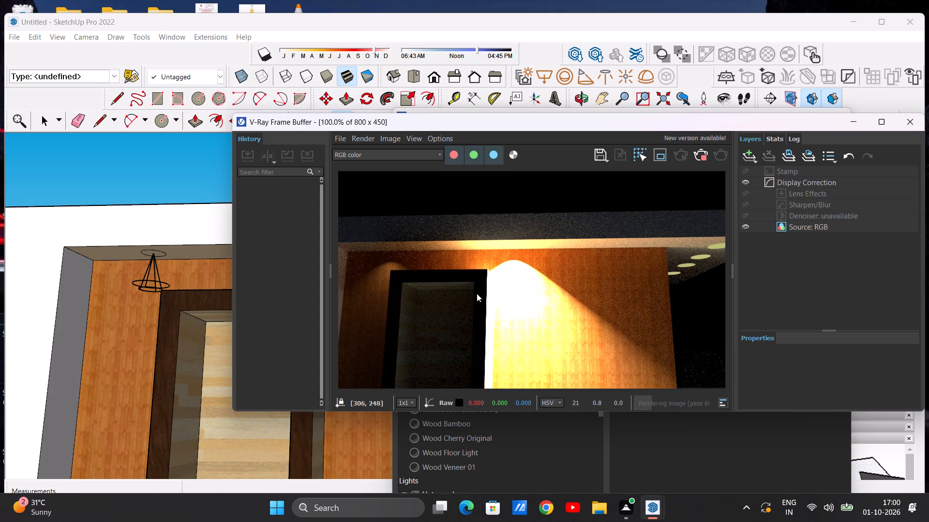
scroll(472, 294, down, 1)
scroll(621, 285, up, 1)
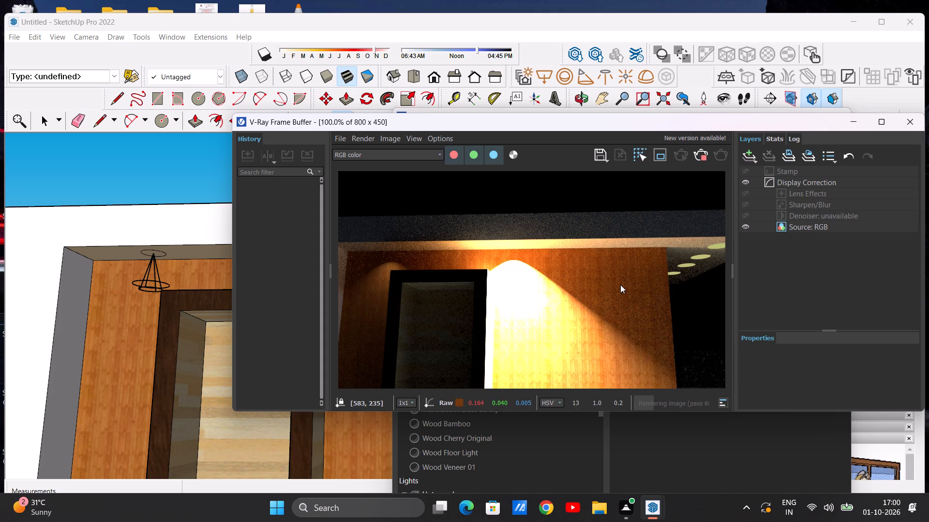
scroll(524, 301, down, 1)
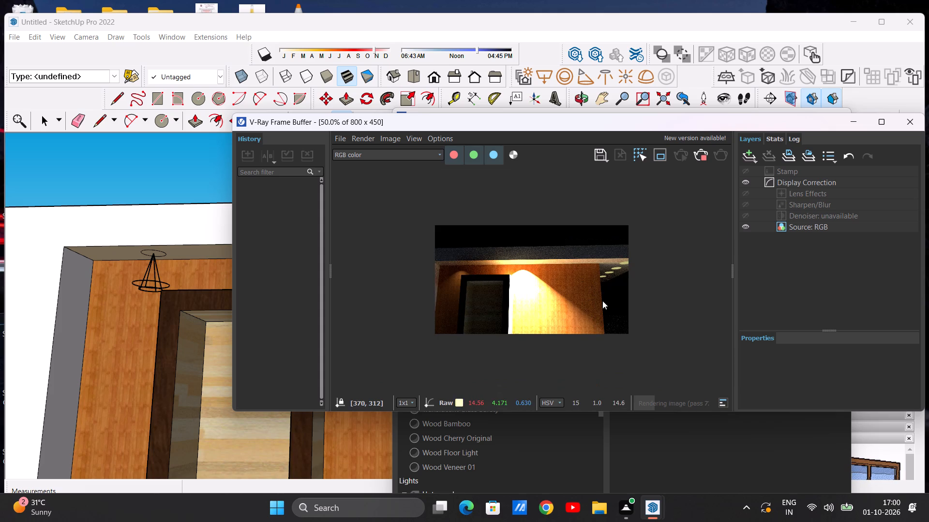
scroll(614, 301, up, 1)
scroll(531, 303, down, 1)
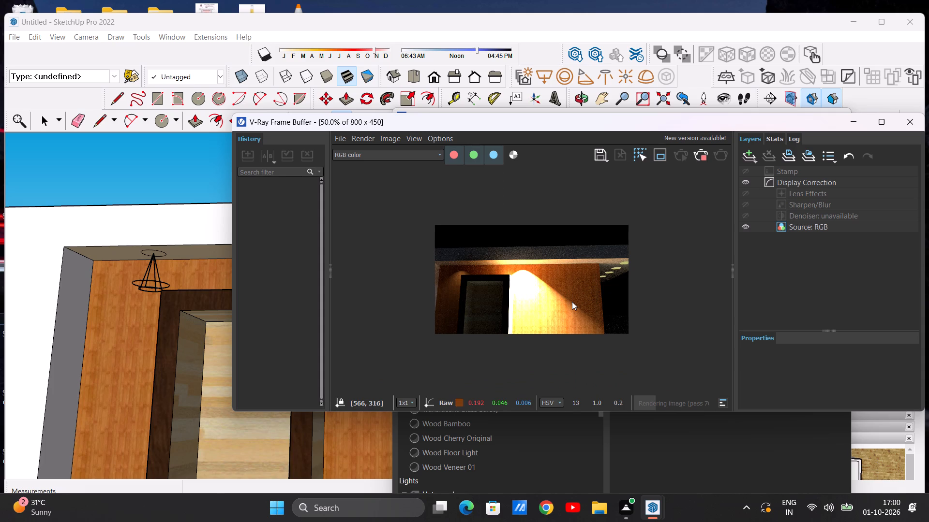
scroll(572, 302, up, 1)
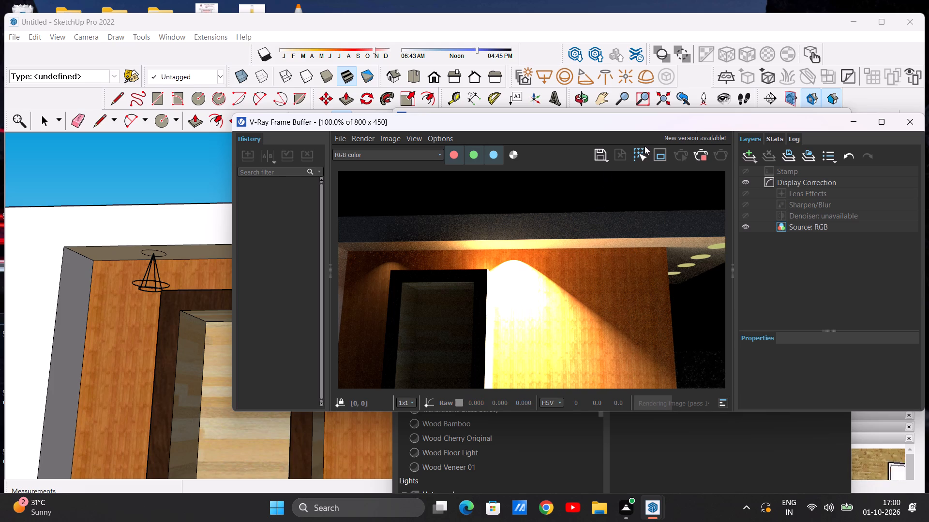
click(704, 156)
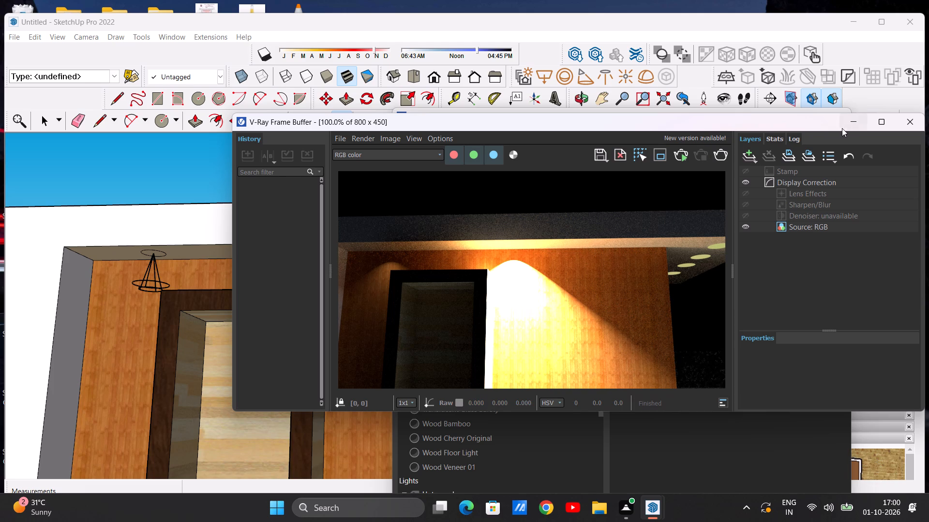
click(914, 118)
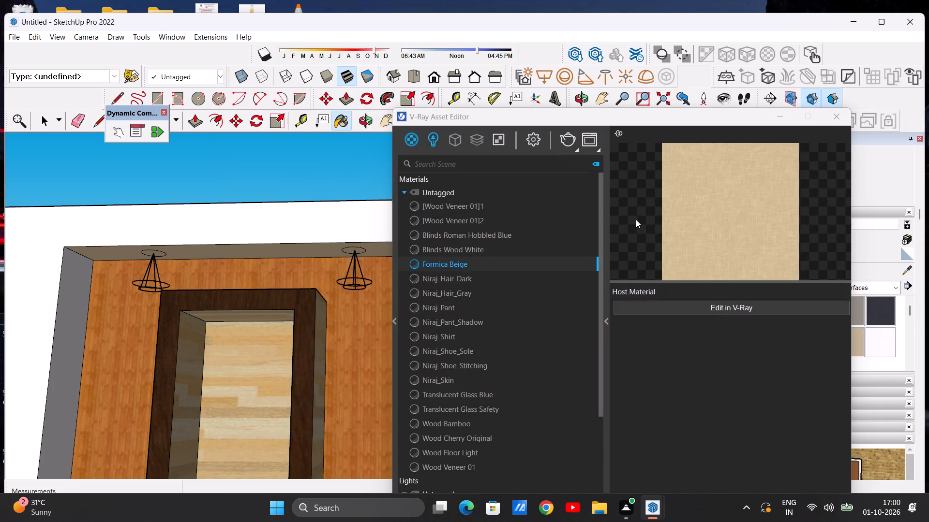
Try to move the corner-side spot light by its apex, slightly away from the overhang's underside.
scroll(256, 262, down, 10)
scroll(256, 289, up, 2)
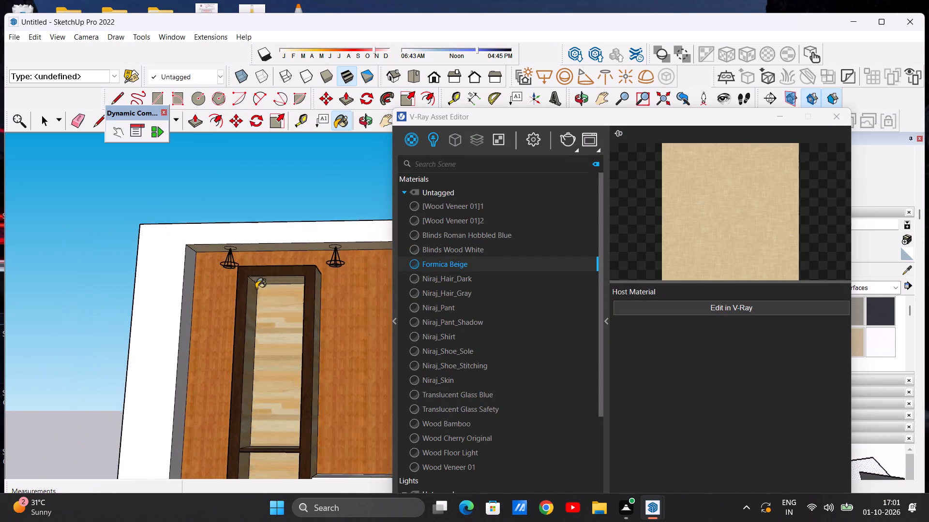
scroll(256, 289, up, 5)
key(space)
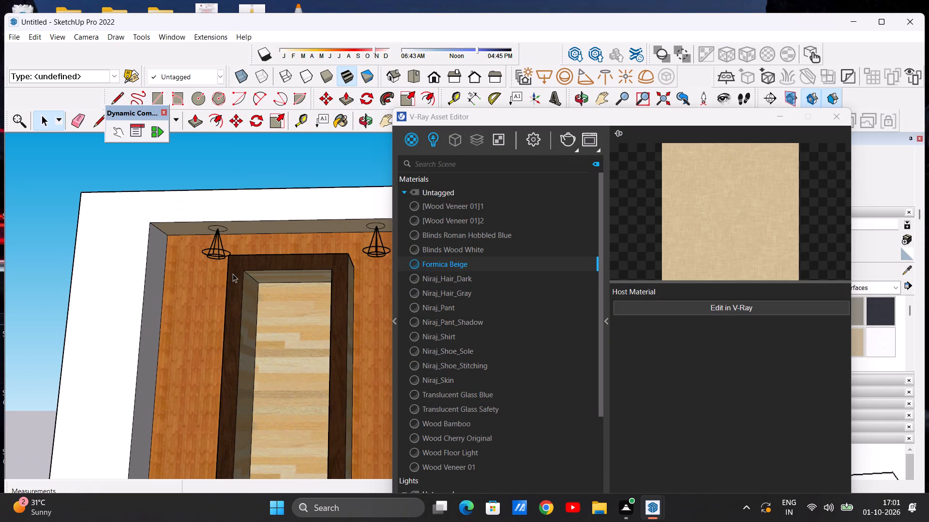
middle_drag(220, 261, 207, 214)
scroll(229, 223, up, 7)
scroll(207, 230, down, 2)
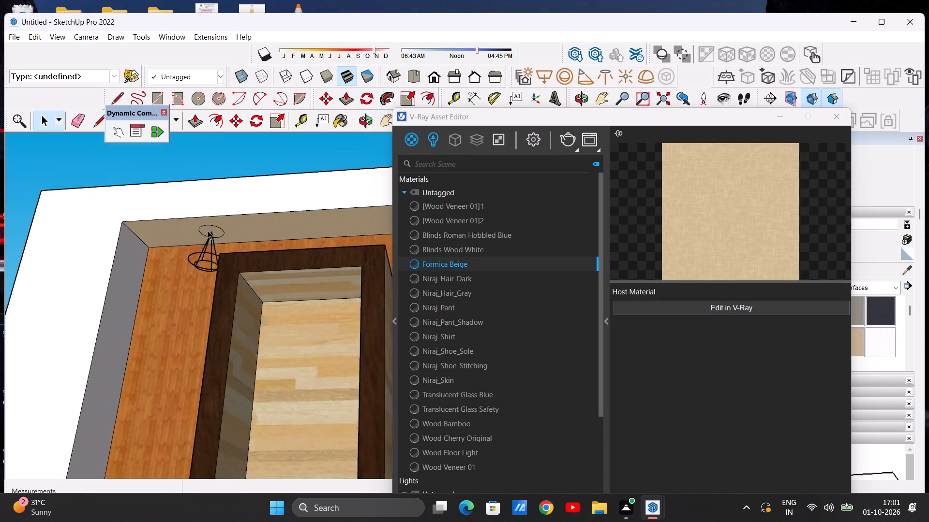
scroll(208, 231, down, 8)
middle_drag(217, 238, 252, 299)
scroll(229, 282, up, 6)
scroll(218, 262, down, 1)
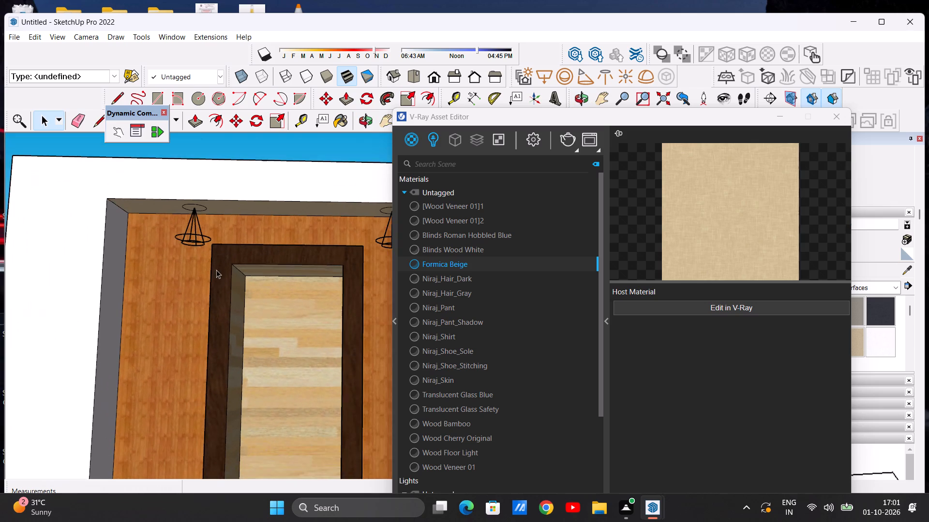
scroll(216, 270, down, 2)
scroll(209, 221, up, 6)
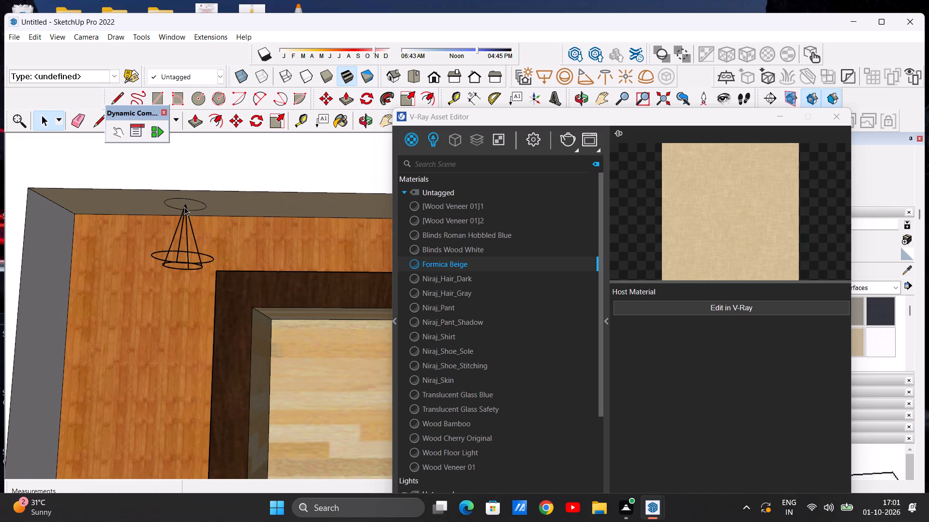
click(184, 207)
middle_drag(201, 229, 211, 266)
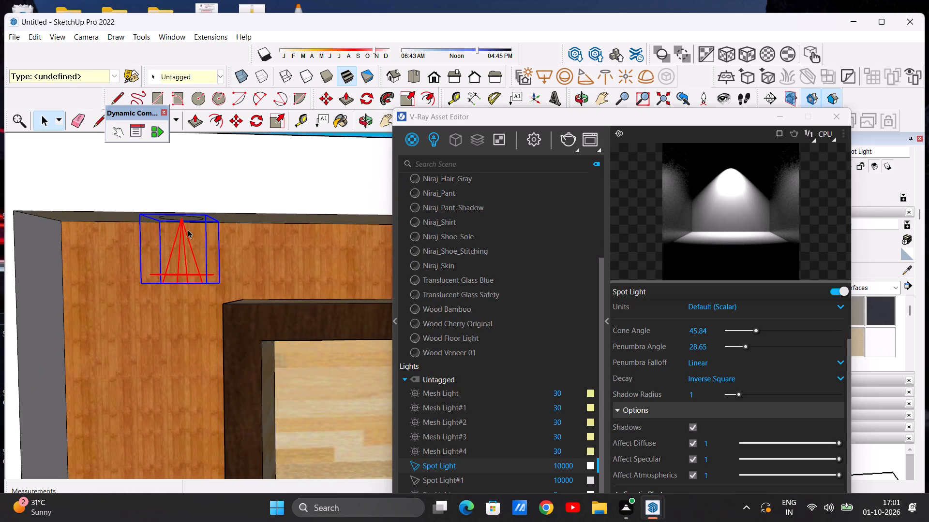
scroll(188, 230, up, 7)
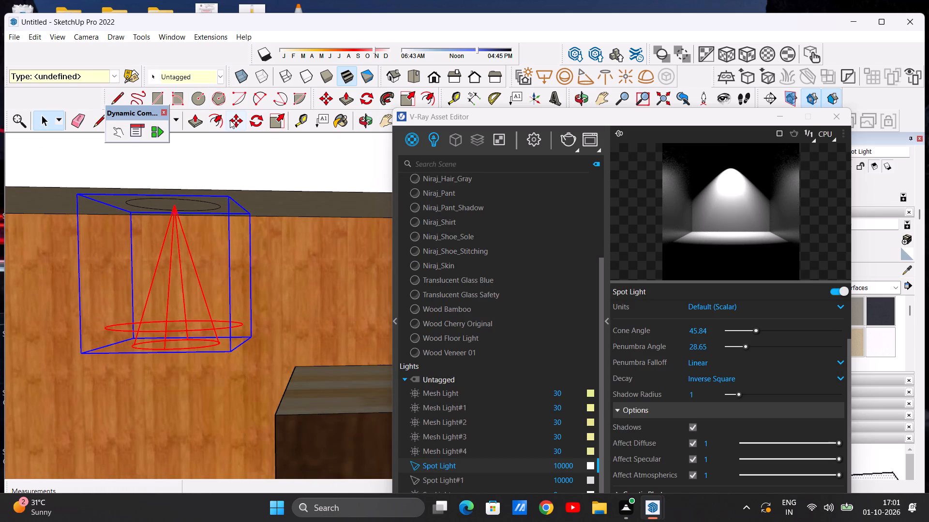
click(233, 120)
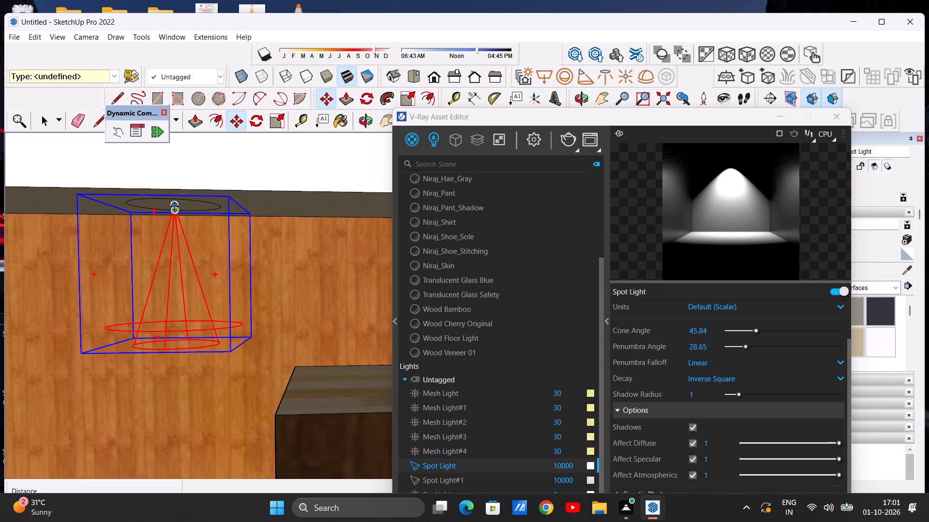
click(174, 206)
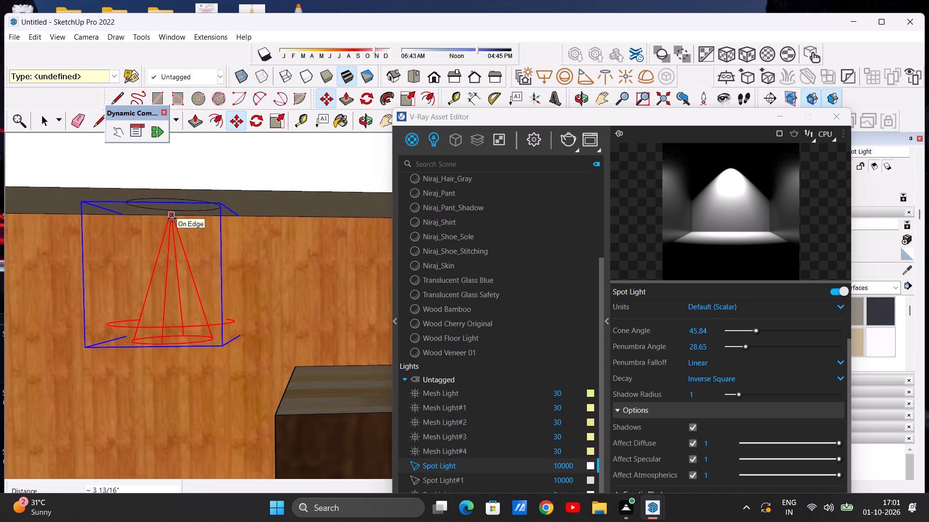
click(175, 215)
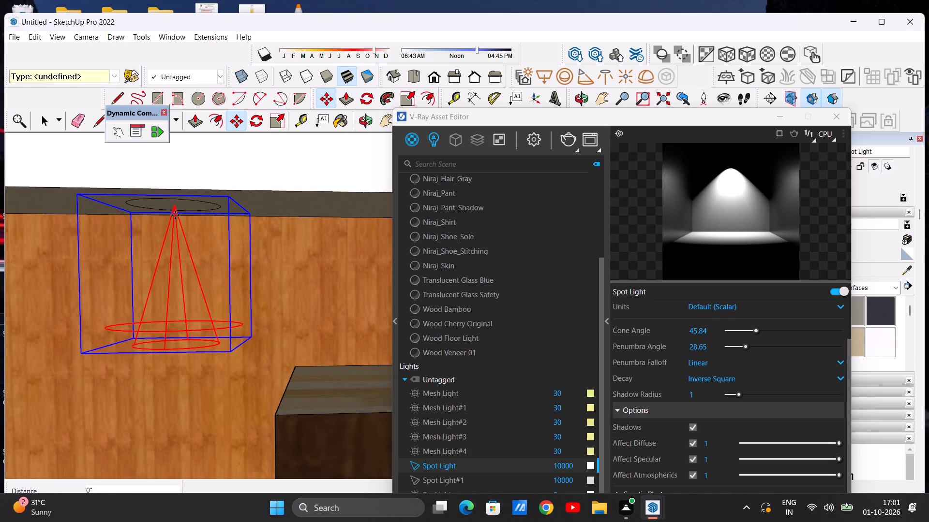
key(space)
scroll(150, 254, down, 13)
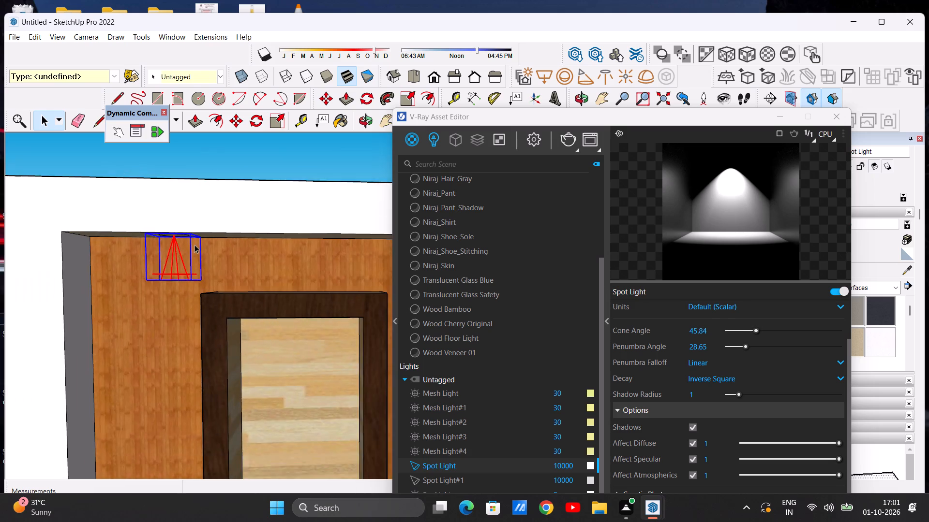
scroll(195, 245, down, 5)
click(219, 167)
Examine how both spot lights sit below the circular faces in the overhang, selecting the second spot light for inspection.
scroll(193, 240, up, 6)
middle_drag(202, 250, 171, 237)
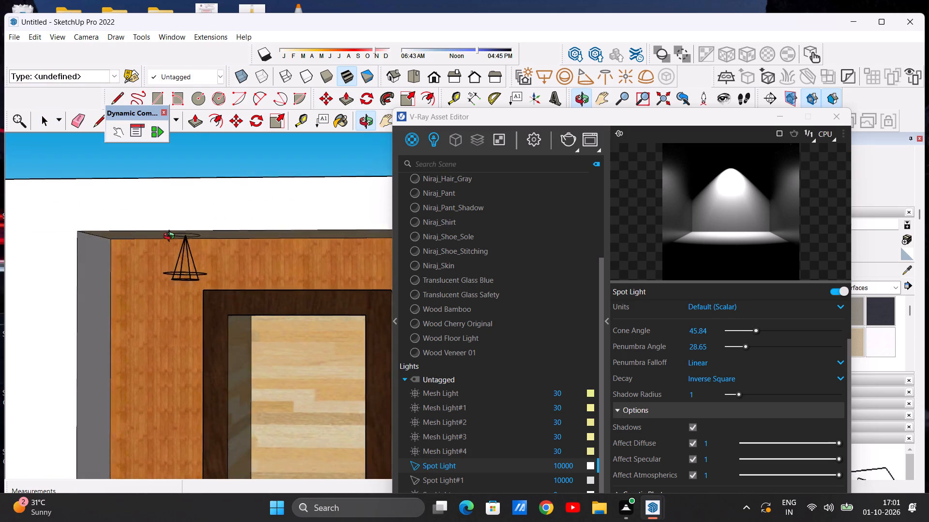
middle_drag(171, 237, 166, 263)
scroll(97, 225, up, 1)
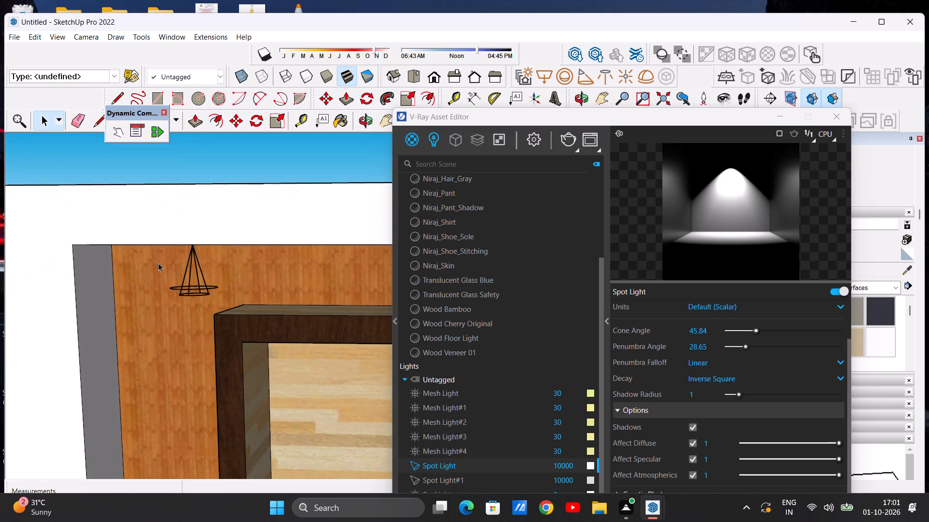
scroll(148, 259, down, 14)
middle_drag(263, 284, 272, 237)
scroll(254, 240, up, 3)
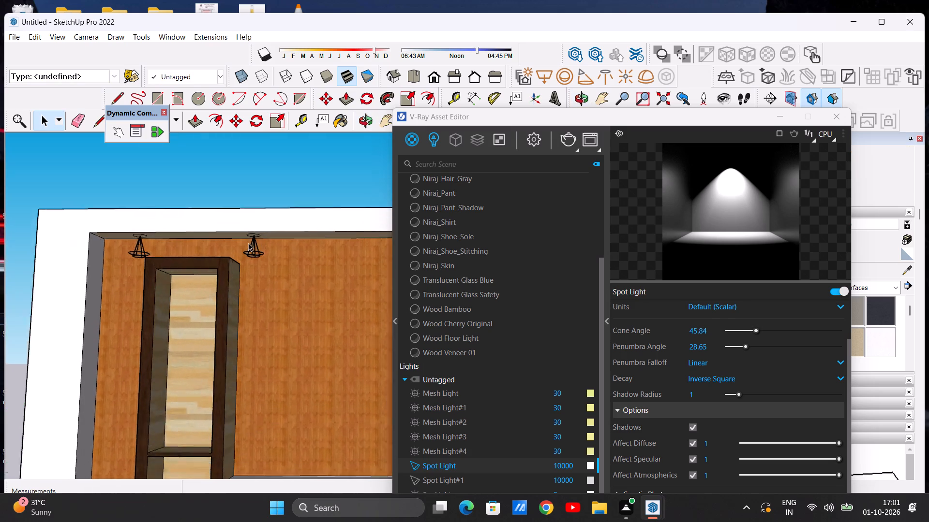
scroll(248, 243, up, 18)
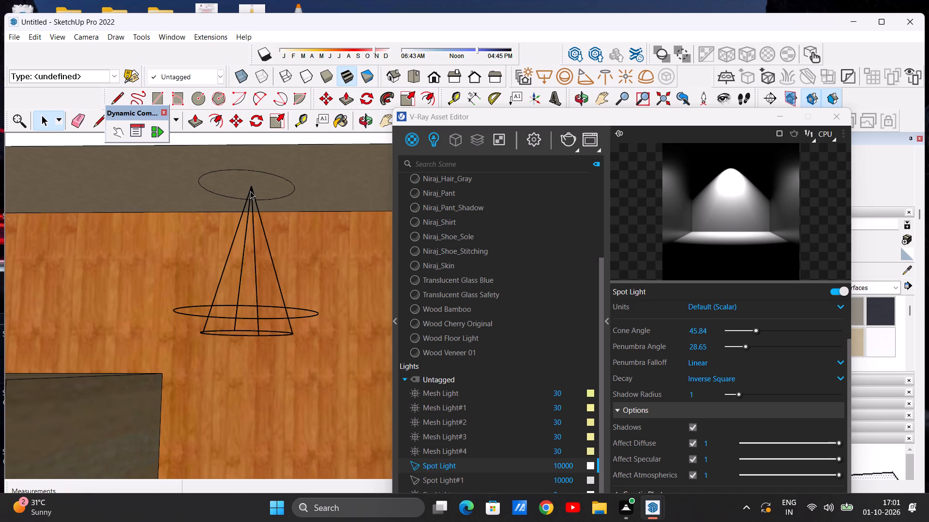
click(251, 191)
scroll(246, 233, down, 3)
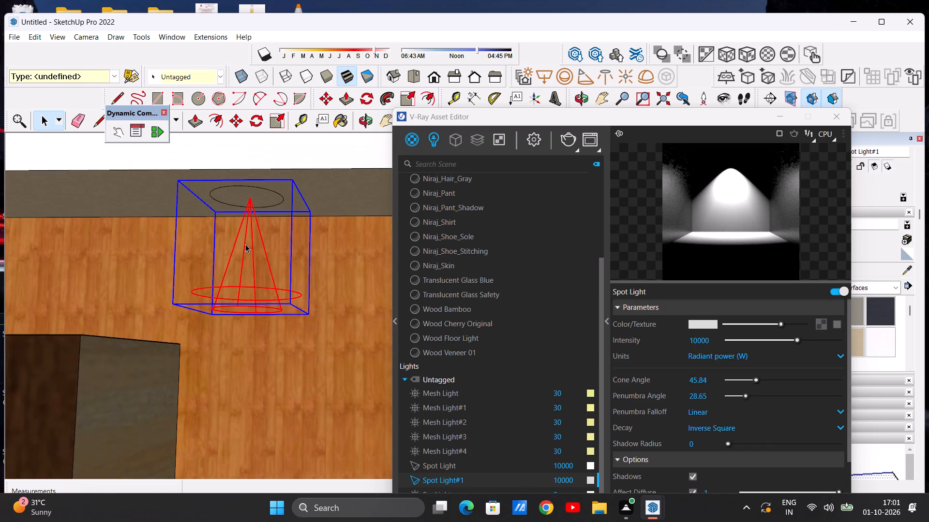
scroll(244, 249, down, 10)
scroll(253, 234, up, 6)
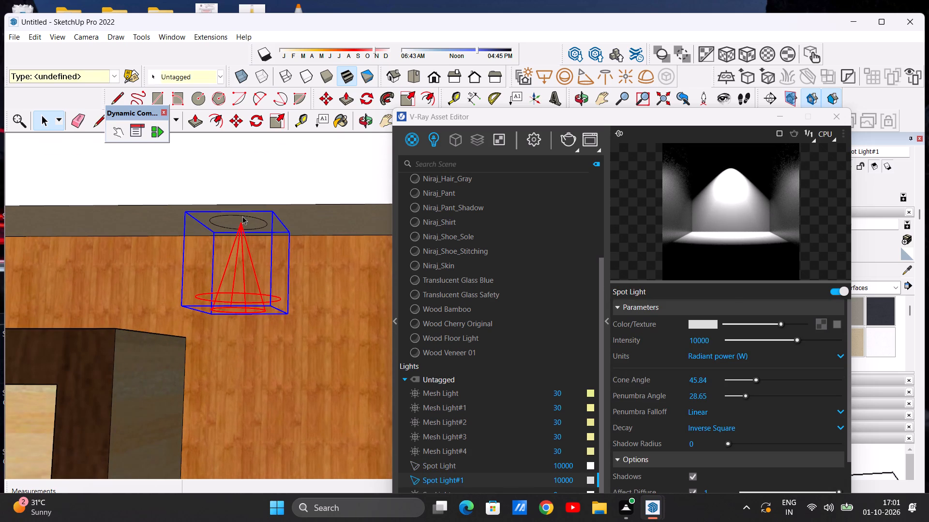
scroll(239, 204, up, 3)
scroll(235, 226, down, 16)
click(243, 160)
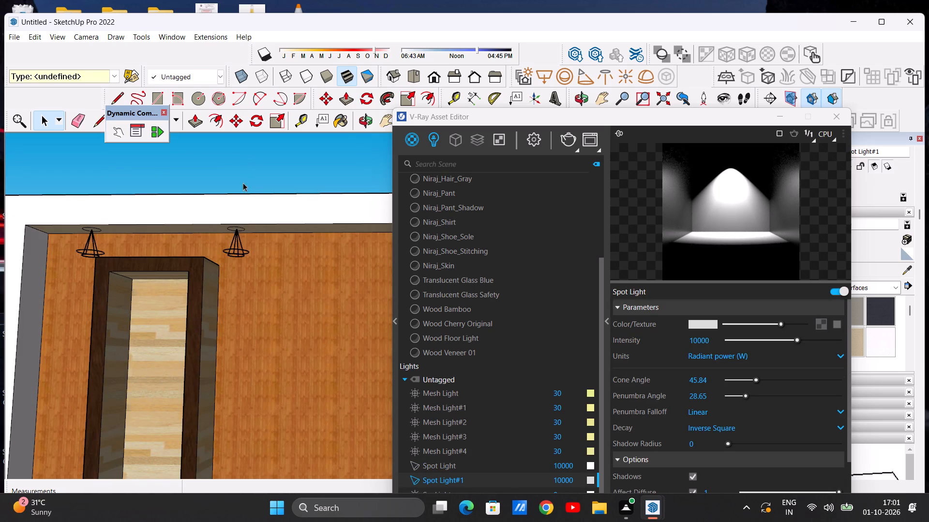
scroll(243, 261, down, 10)
middle_drag(188, 250, 314, 275)
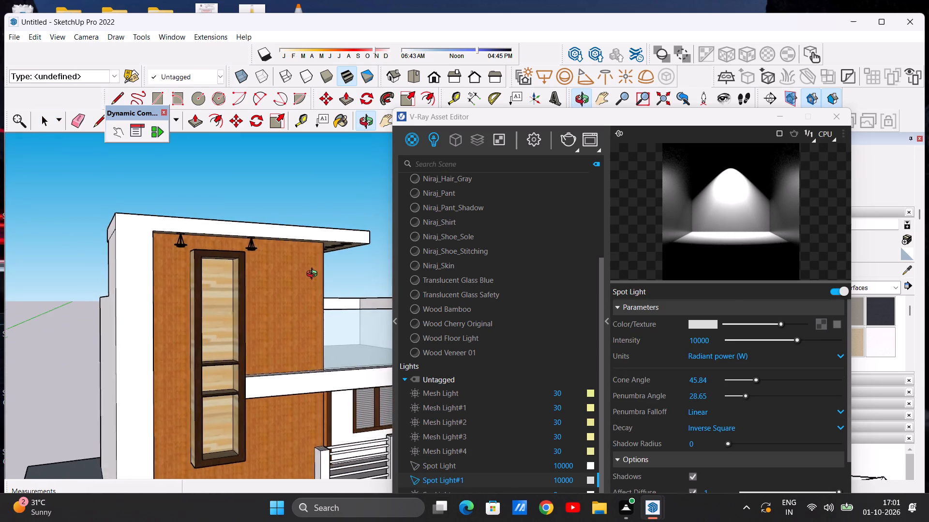
middle_drag(314, 275, 354, 278)
middle_click(354, 278)
scroll(197, 231, up, 9)
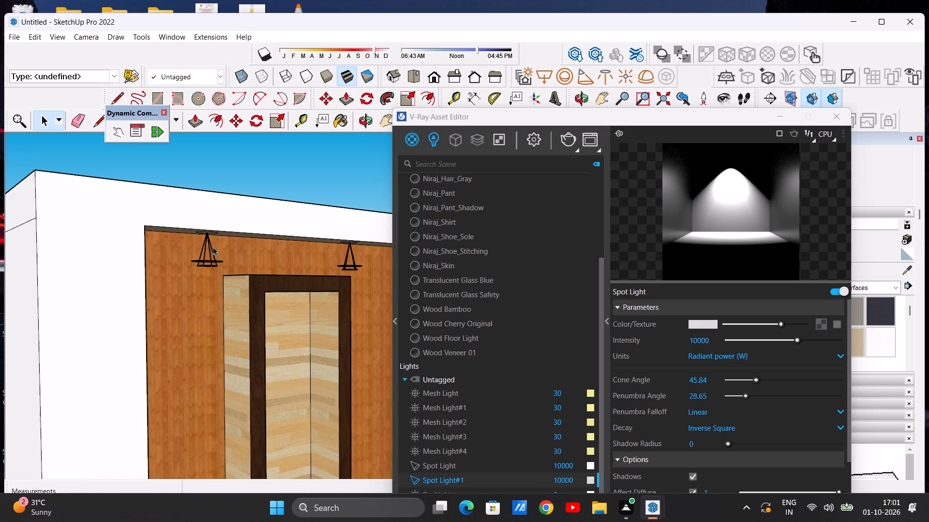
scroll(220, 259, up, 7)
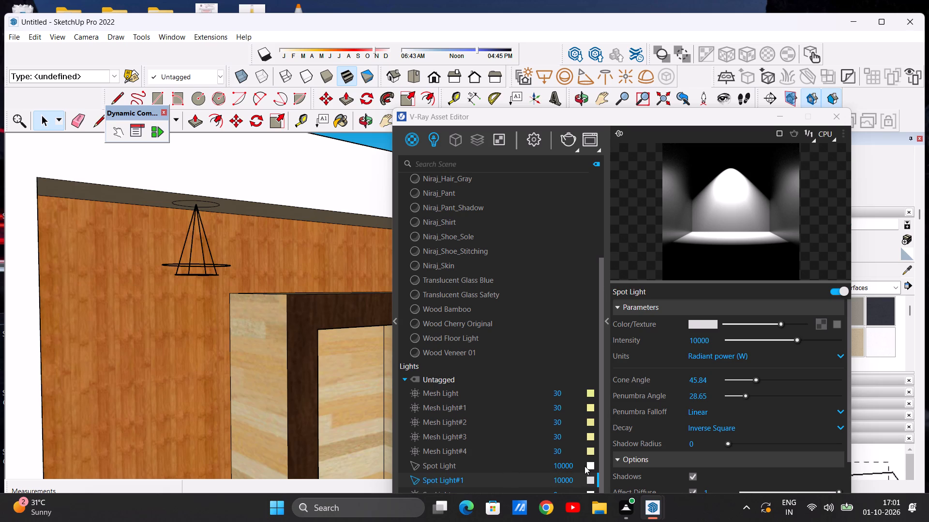
Review Spot Light#1's parameters and the scene's materials and lights in the V-Ray Asset Editor, and close the editor.
scroll(698, 440, down, 1)
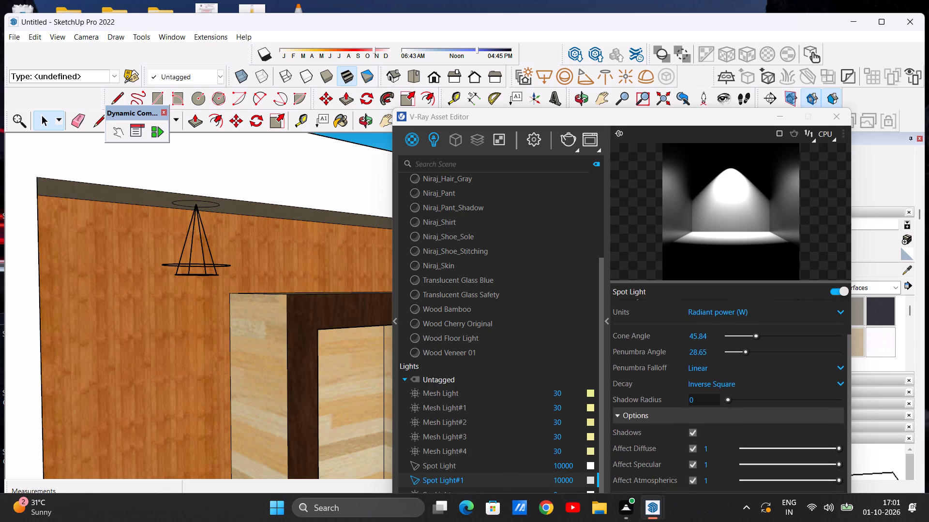
scroll(698, 440, down, 5)
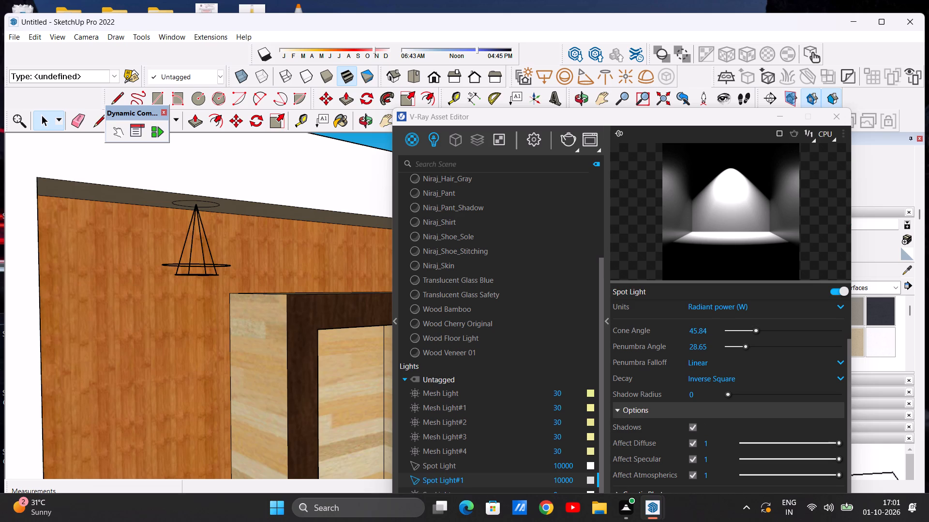
scroll(542, 439, down, 4)
scroll(601, 481, up, 1)
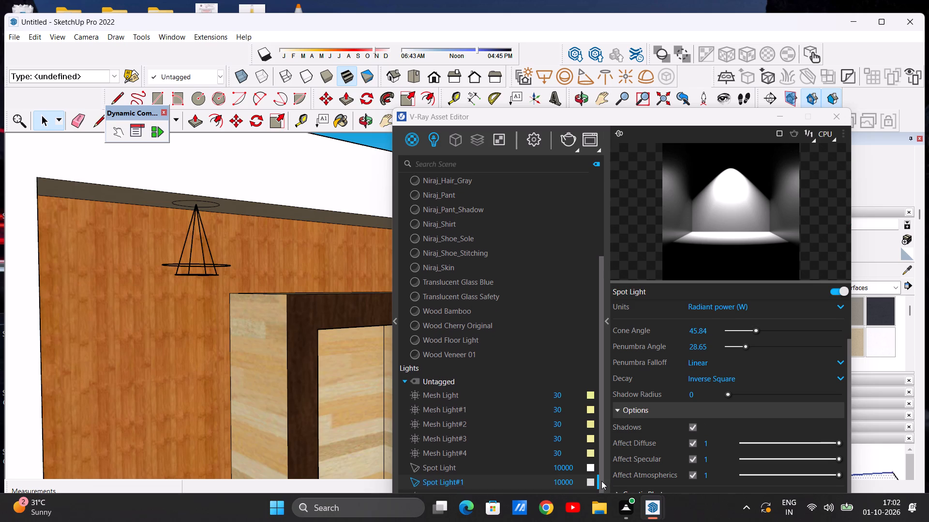
scroll(601, 481, up, 5)
scroll(597, 471, down, 9)
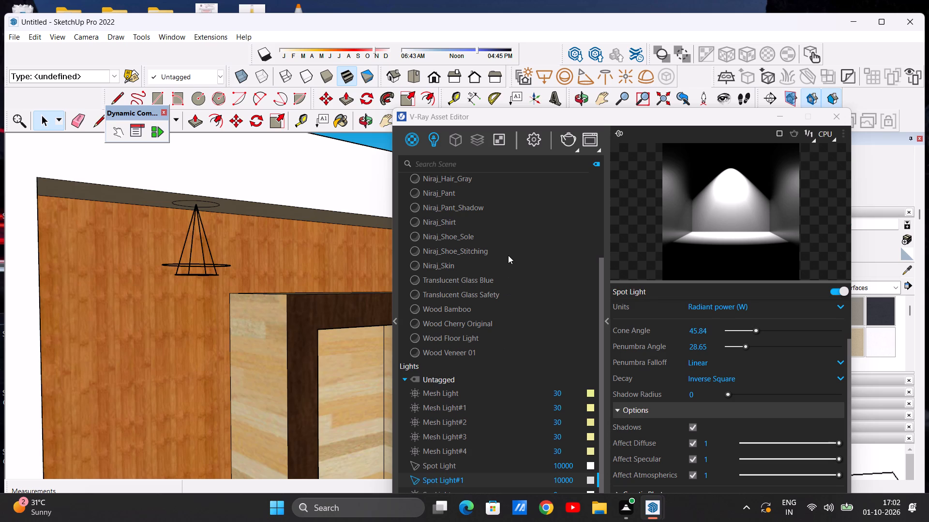
scroll(467, 257, down, 5)
scroll(494, 384, up, 6)
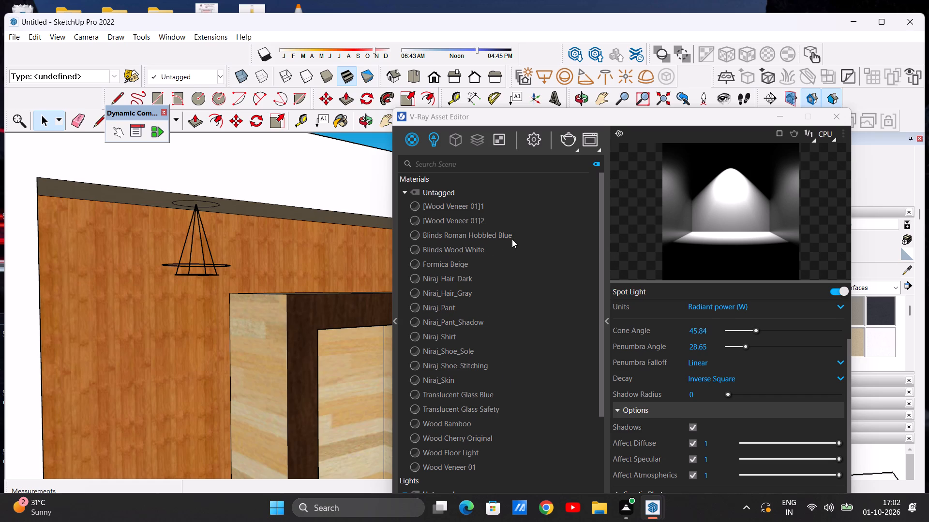
scroll(459, 272, down, 2)
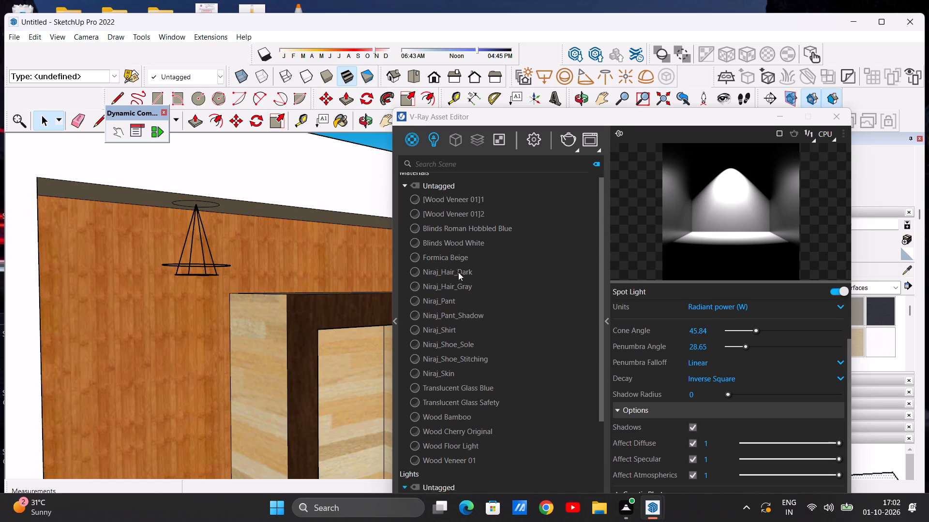
scroll(458, 272, down, 2)
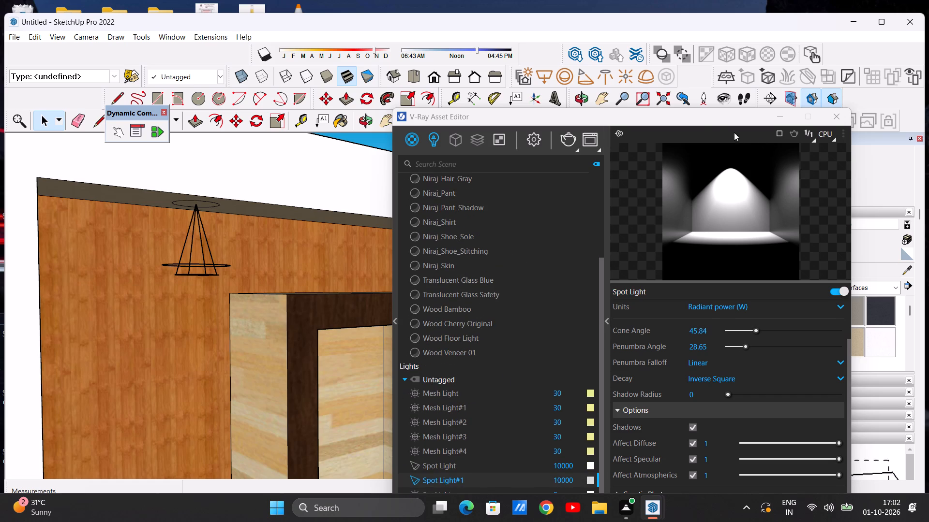
drag(700, 115, 653, 114)
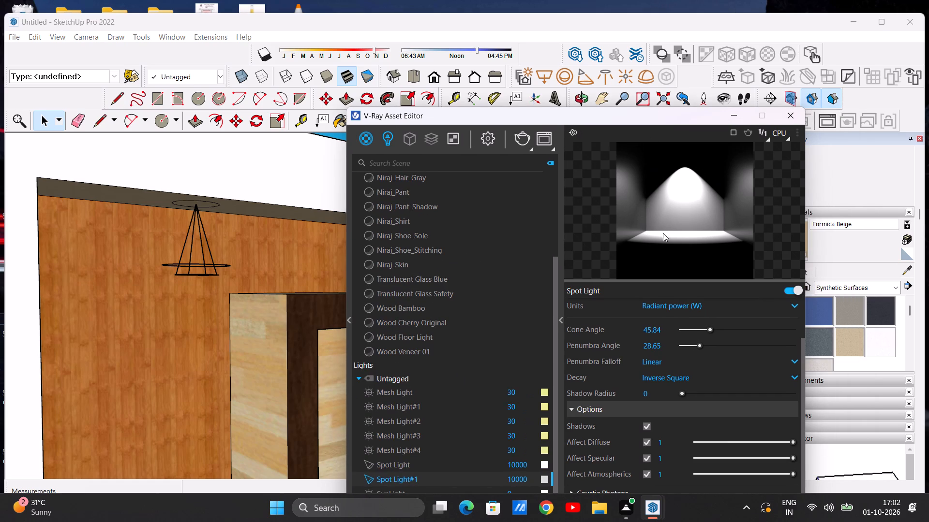
scroll(644, 240, down, 3)
scroll(704, 225, up, 4)
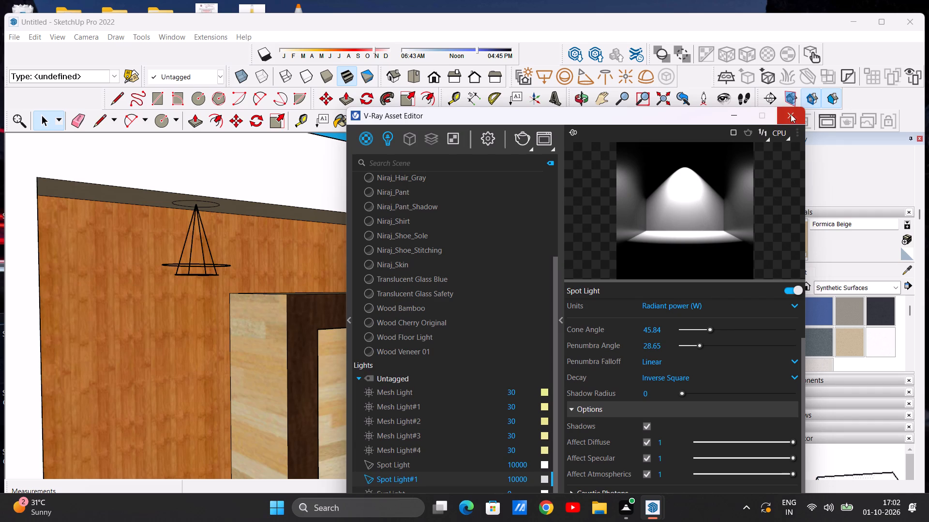
click(791, 114)
Paint the front frame around the wood-clad wall and the side edge of the roof overhang with Formica Beige.
scroll(398, 294, down, 19)
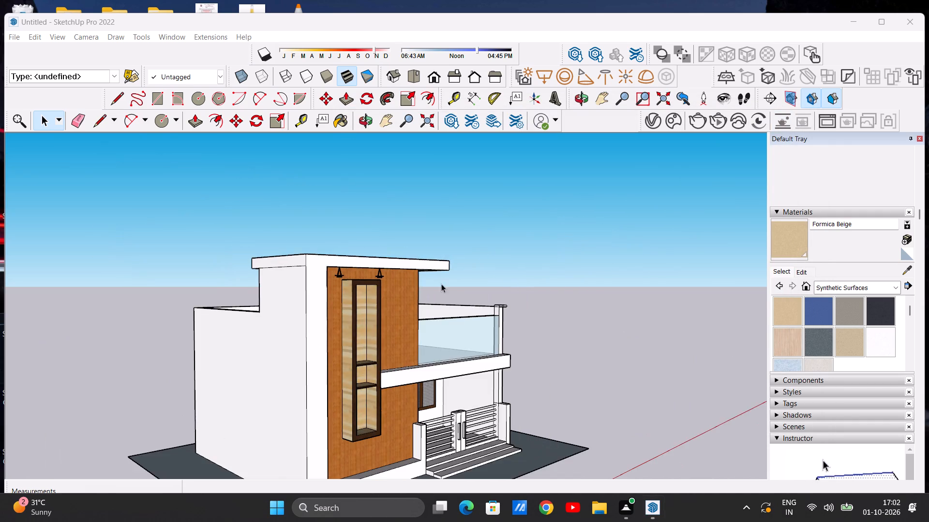
middle_drag(441, 284, 190, 186)
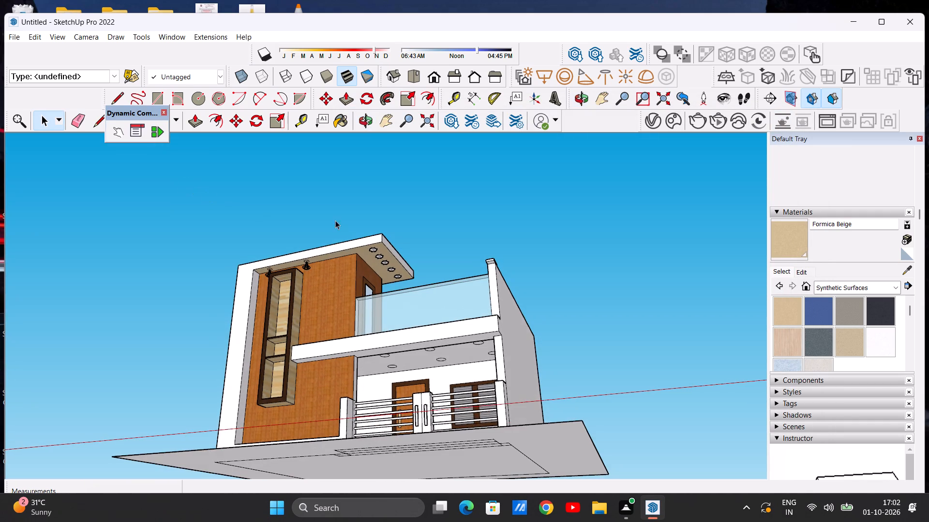
scroll(365, 258, up, 12)
middle_drag(372, 255, 402, 266)
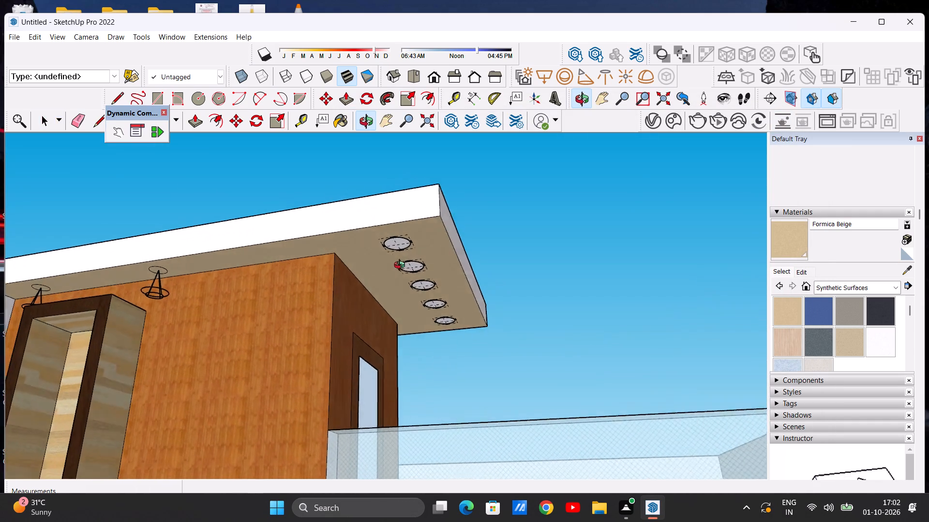
middle_drag(402, 266, 317, 331)
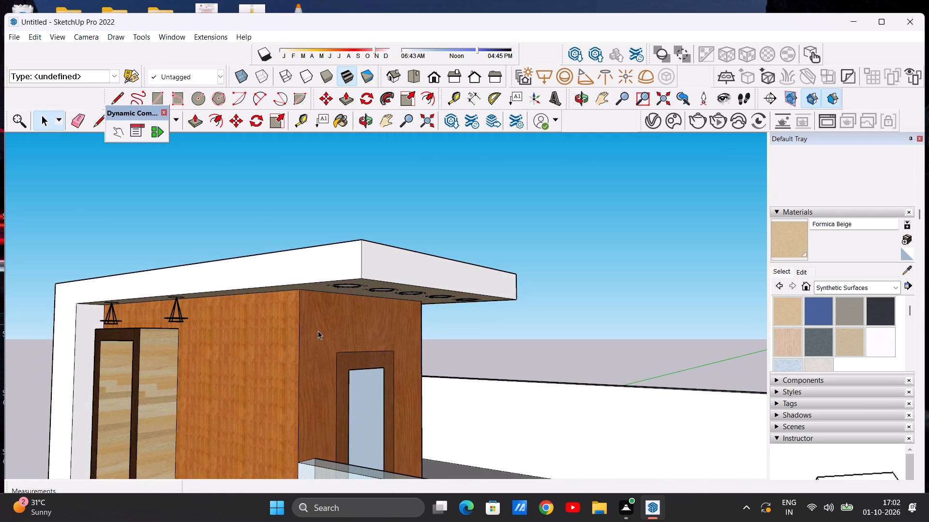
scroll(335, 336, down, 6)
middle_drag(342, 331, 391, 270)
click(791, 237)
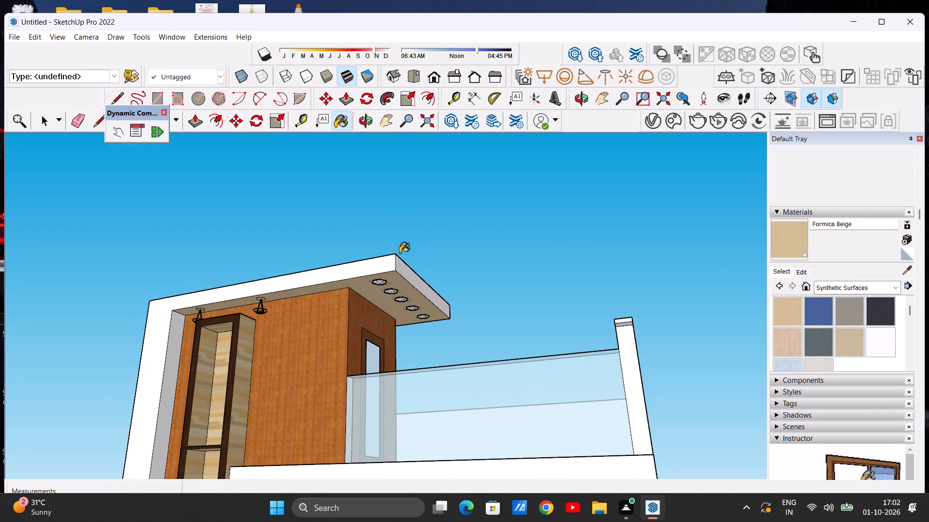
click(386, 258)
click(404, 269)
scroll(322, 277, down, 7)
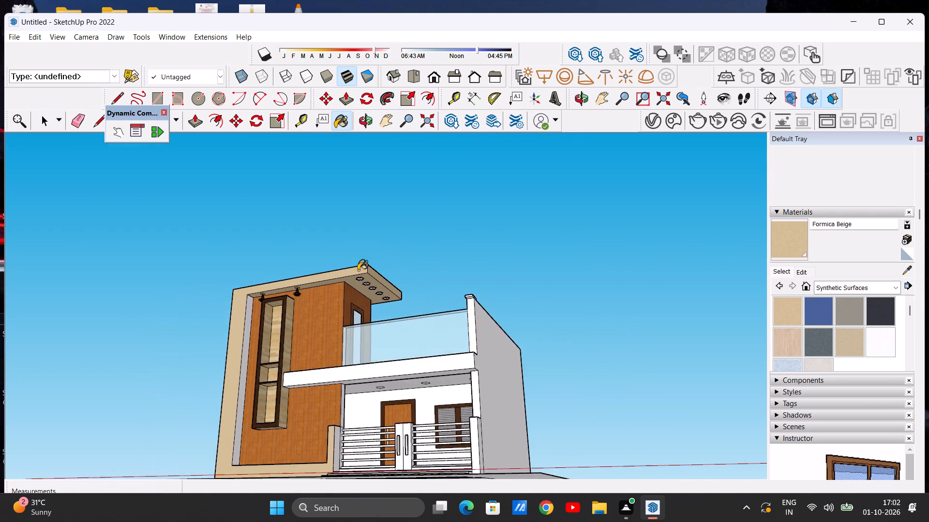
Paint the frame's bottom inner ledge and the adjoining low gate pillar's top and wall-facing side with Formica Beige.
scroll(358, 270, down, 7)
middle_drag(300, 284, 420, 358)
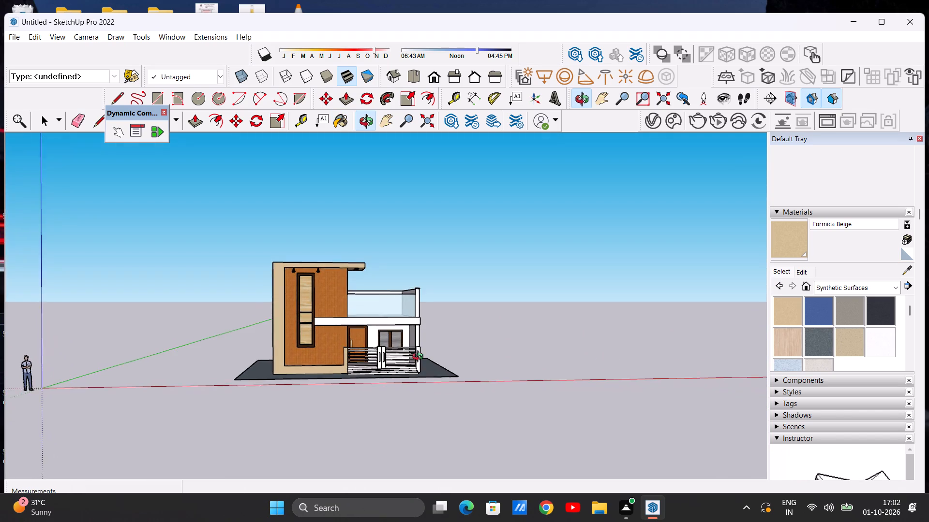
middle_drag(420, 358, 411, 374)
scroll(344, 357, up, 14)
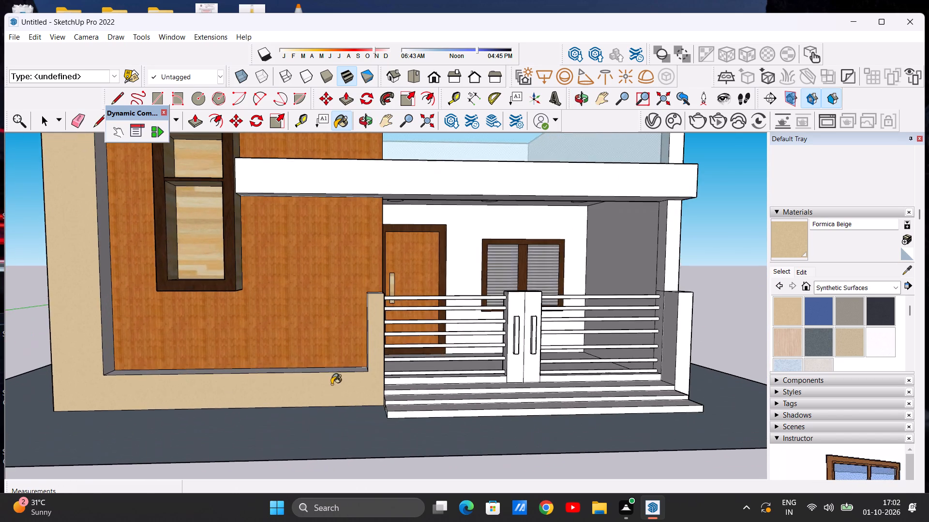
middle_drag(332, 399, 316, 462)
scroll(315, 387, up, 6)
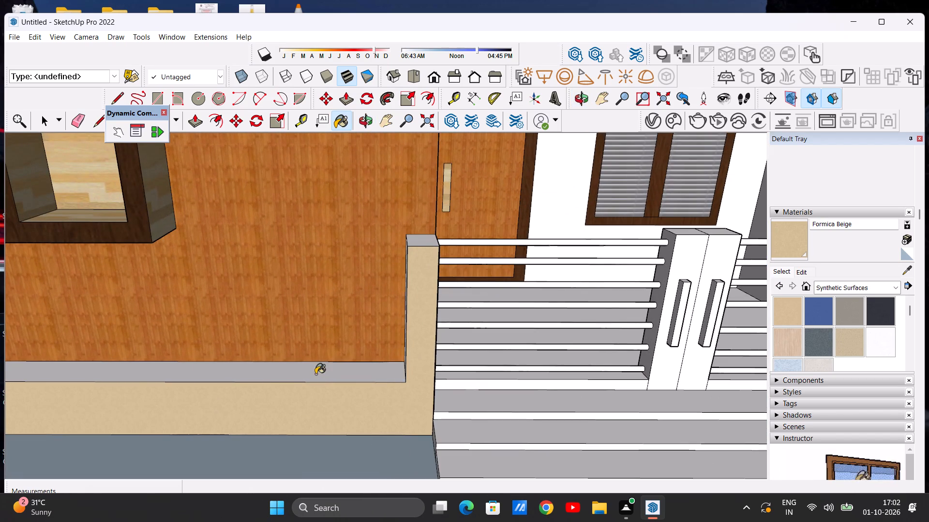
click(315, 374)
scroll(341, 374, down, 6)
scroll(368, 319, up, 6)
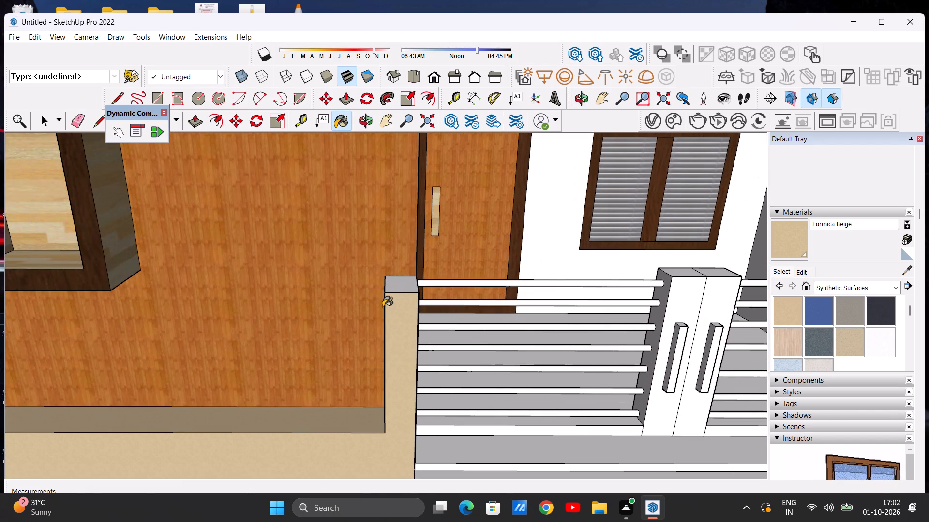
scroll(395, 293, up, 6)
click(394, 289)
scroll(397, 294, down, 7)
middle_drag(352, 326, 460, 297)
scroll(428, 303, up, 5)
click(428, 303)
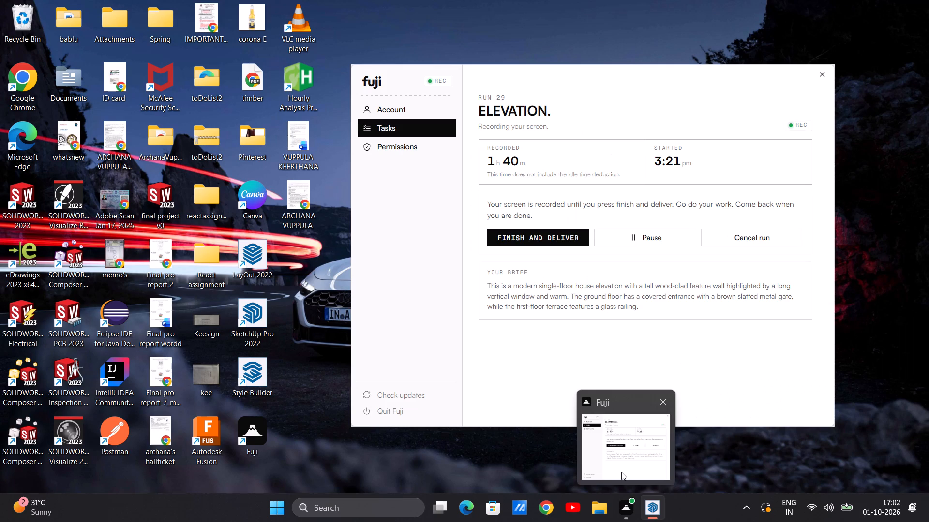
click(636, 461)
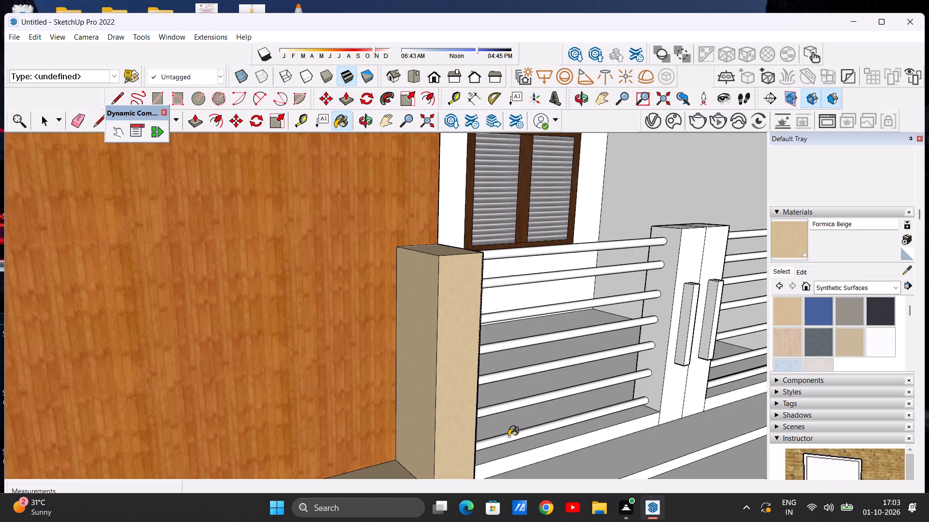
Paint the frame's tall vertical inner reveal beside the wood-clad wall with Formica Beige.
scroll(409, 265, down, 17)
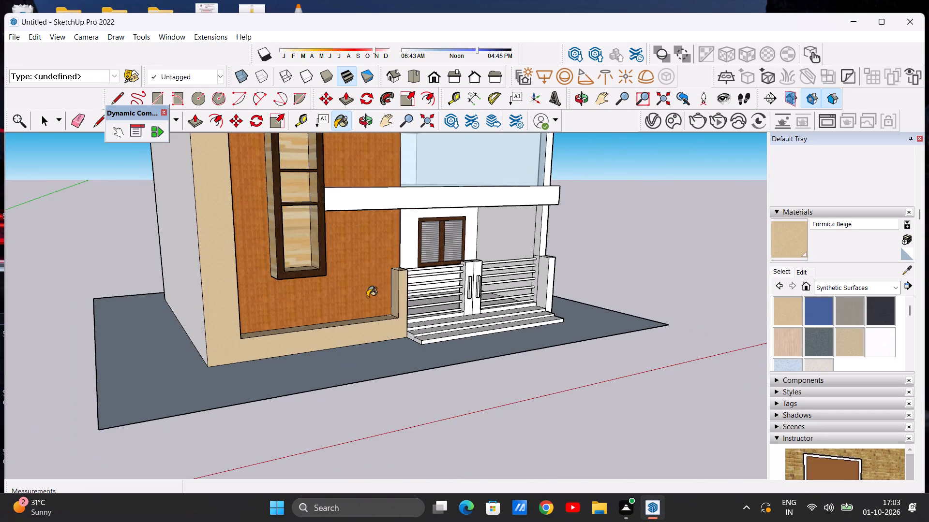
middle_drag(356, 302, 189, 383)
scroll(217, 235, up, 7)
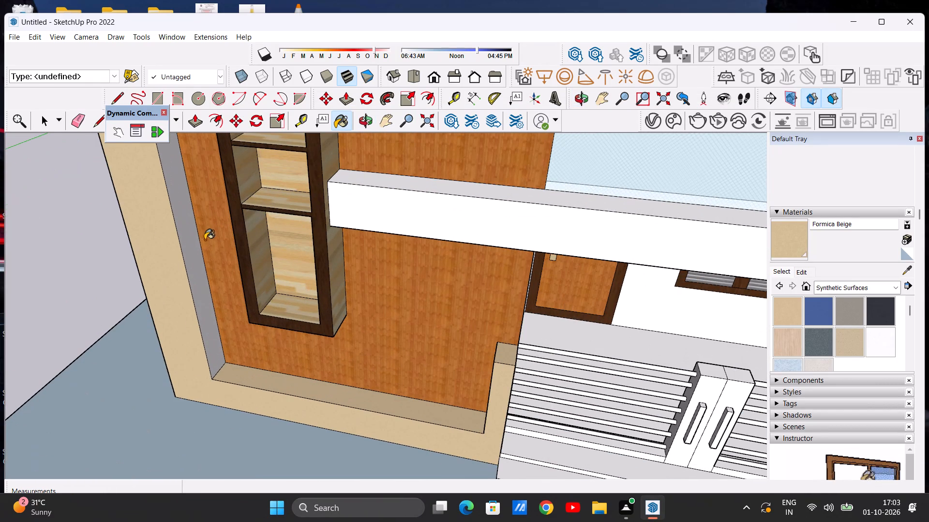
click(187, 257)
scroll(218, 313, down, 17)
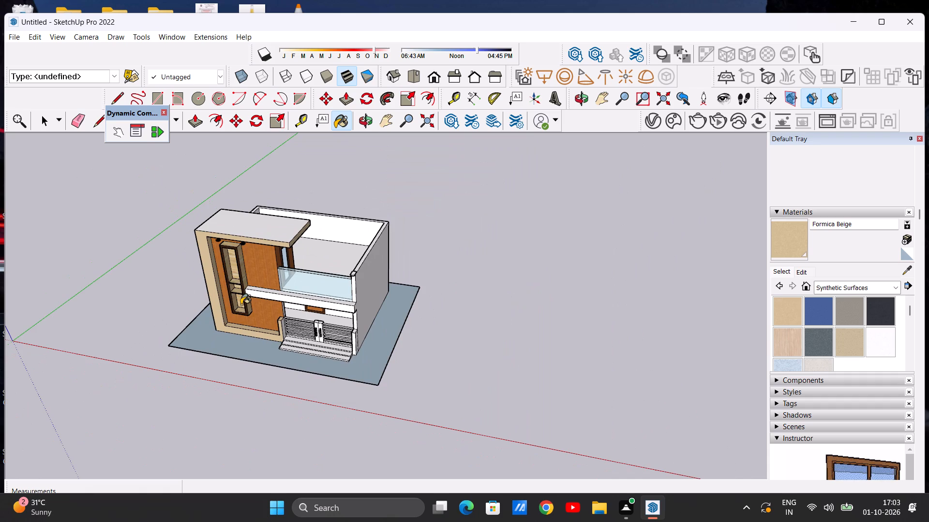
Paint the gate-facing side of the low pillar next to the wood-clad wall with Formica Beige.
middle_drag(216, 279, 235, 171)
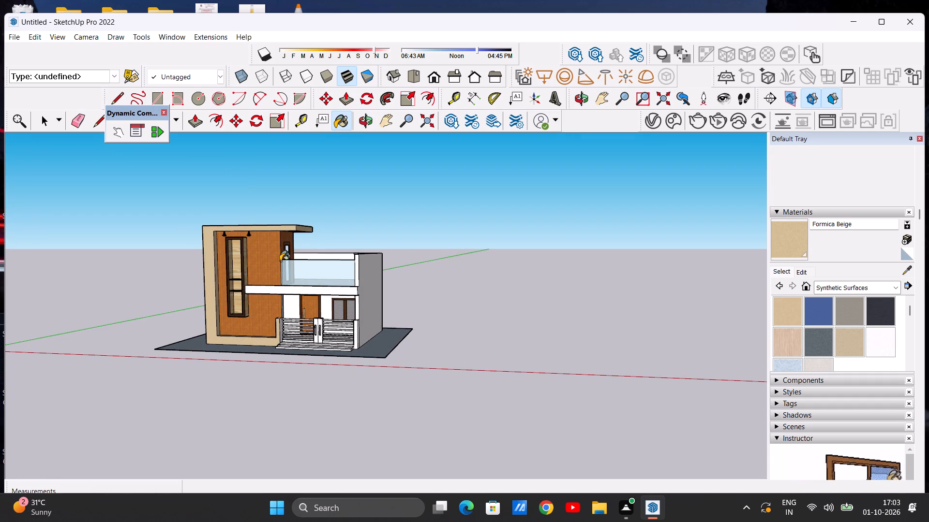
middle_drag(285, 240, 296, 182)
scroll(302, 241, up, 12)
scroll(246, 246, down, 14)
middle_drag(217, 268, 286, 330)
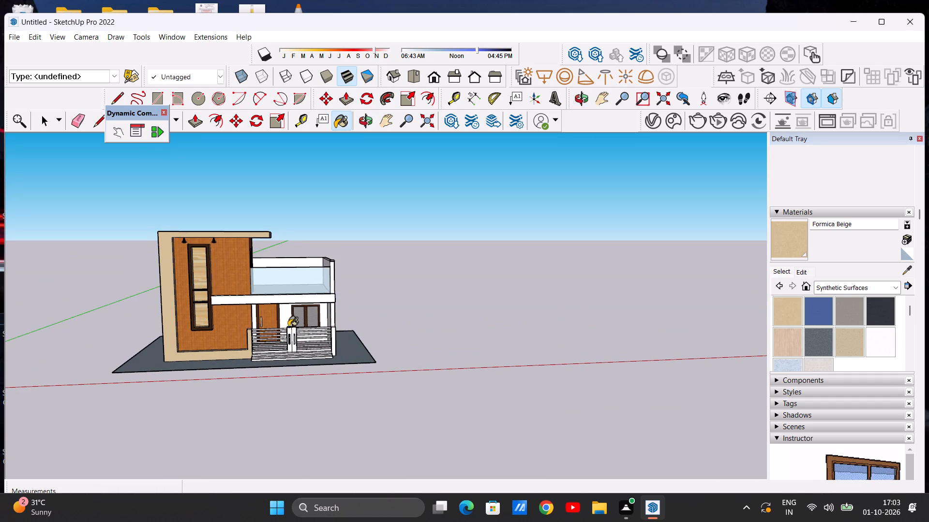
scroll(226, 338, up, 5)
middle_drag(264, 335, 242, 411)
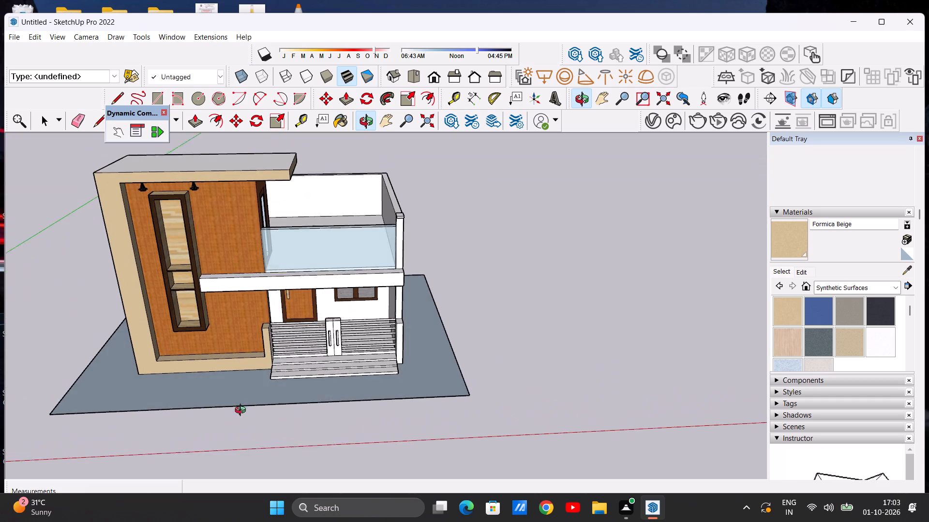
middle_drag(242, 411, 242, 416)
scroll(244, 339, up, 6)
scroll(287, 342, up, 6)
middle_drag(302, 345, 210, 309)
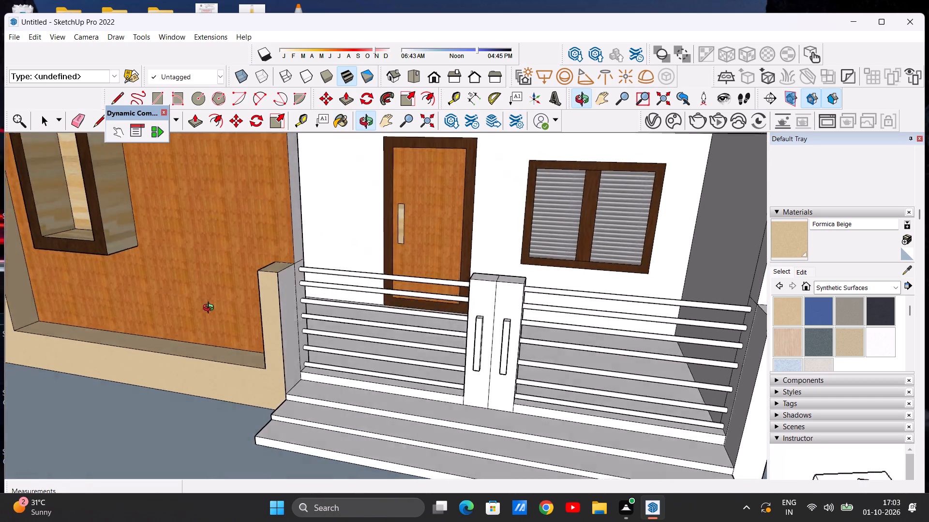
middle_drag(210, 309, 110, 304)
scroll(324, 304, up, 6)
click(281, 310)
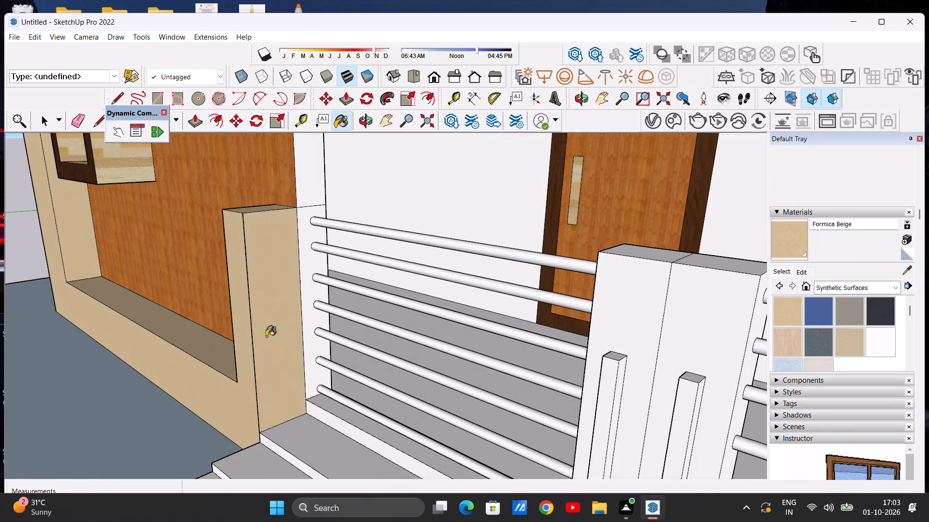
Paint the front, both sides and top of the low gate pillar at the outer corner with Formica Beige.
scroll(284, 354, down, 15)
scroll(344, 342, down, 3)
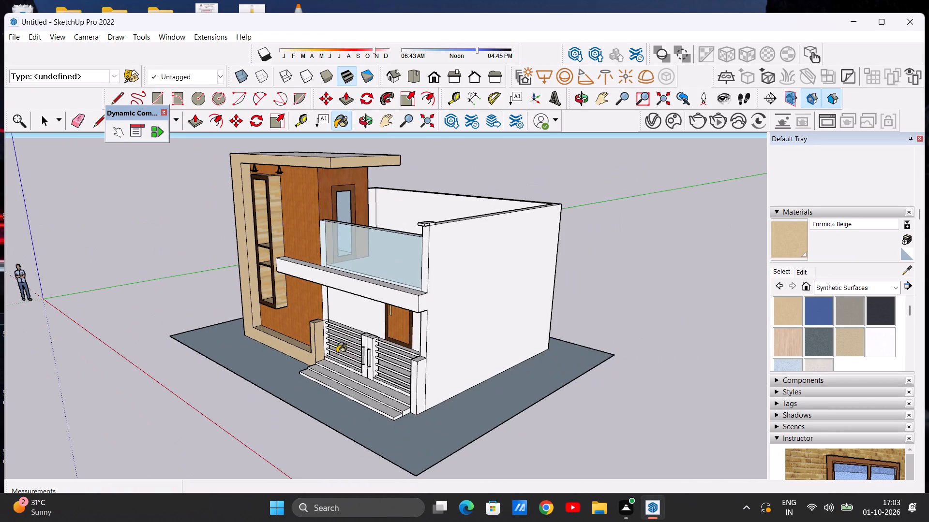
middle_drag(334, 362, 536, 304)
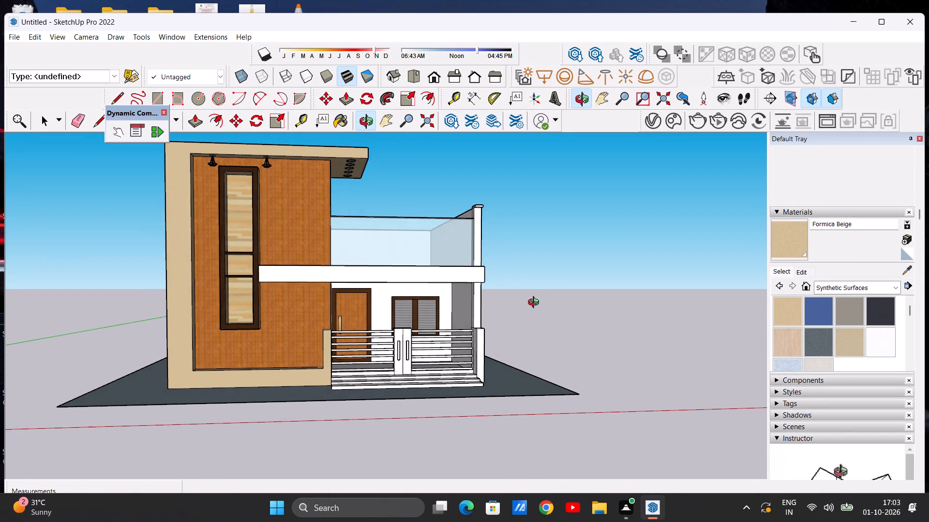
middle_drag(536, 304, 517, 285)
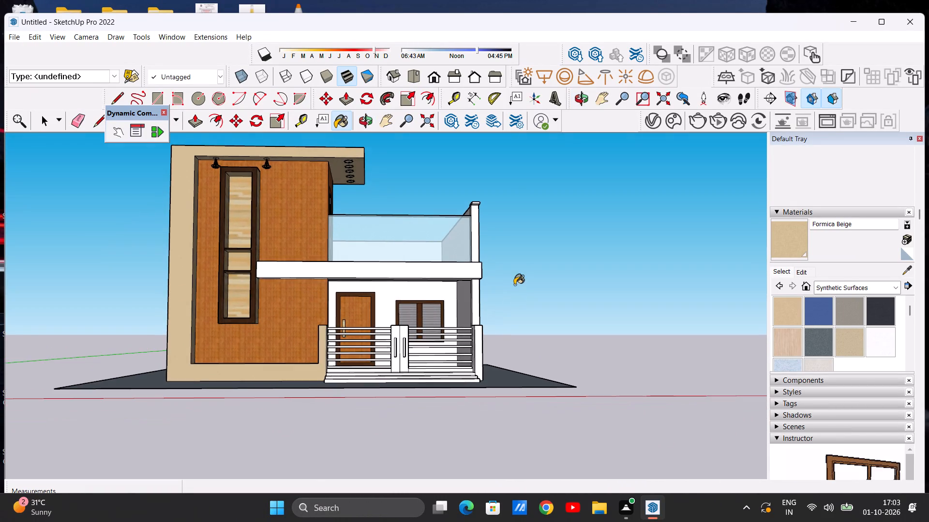
scroll(481, 354, up, 14)
click(472, 350)
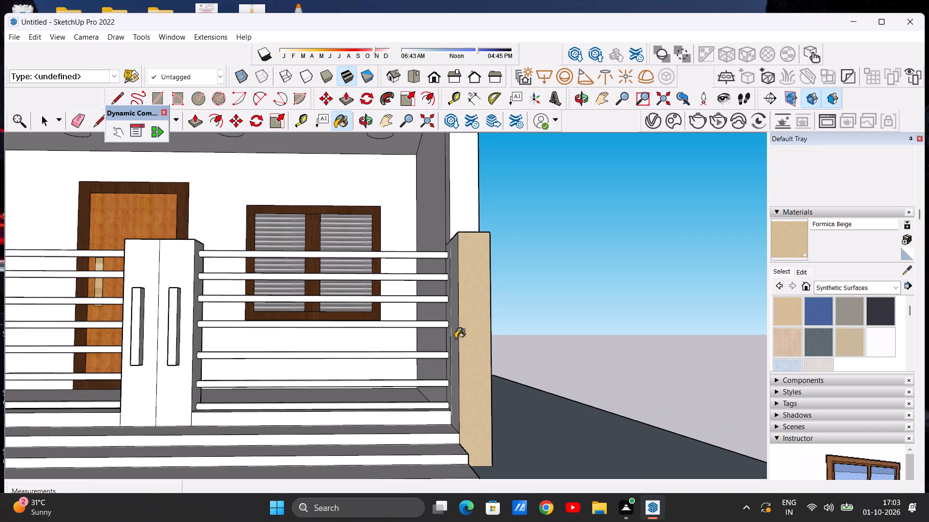
click(455, 338)
scroll(465, 336, down, 6)
middle_drag(483, 327, 315, 351)
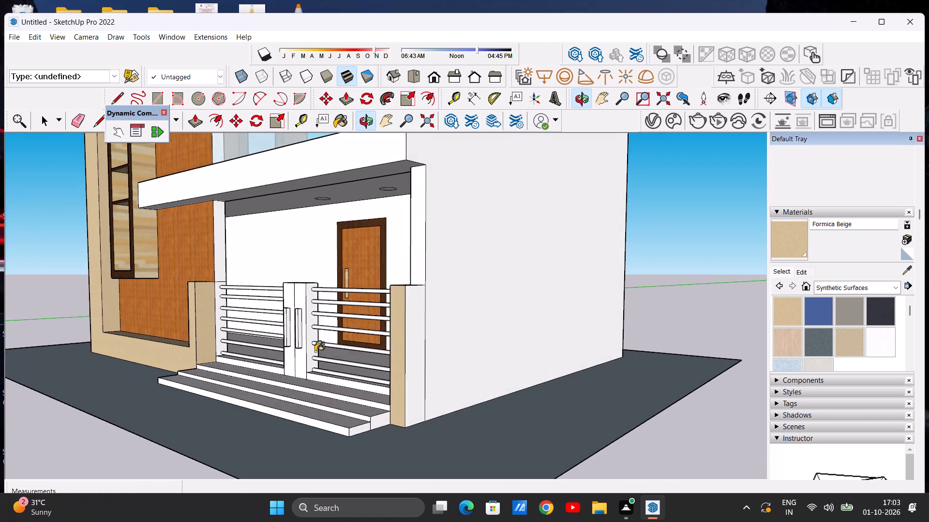
scroll(439, 348, up, 5)
click(400, 347)
scroll(404, 337, down, 6)
middle_drag(407, 309, 421, 404)
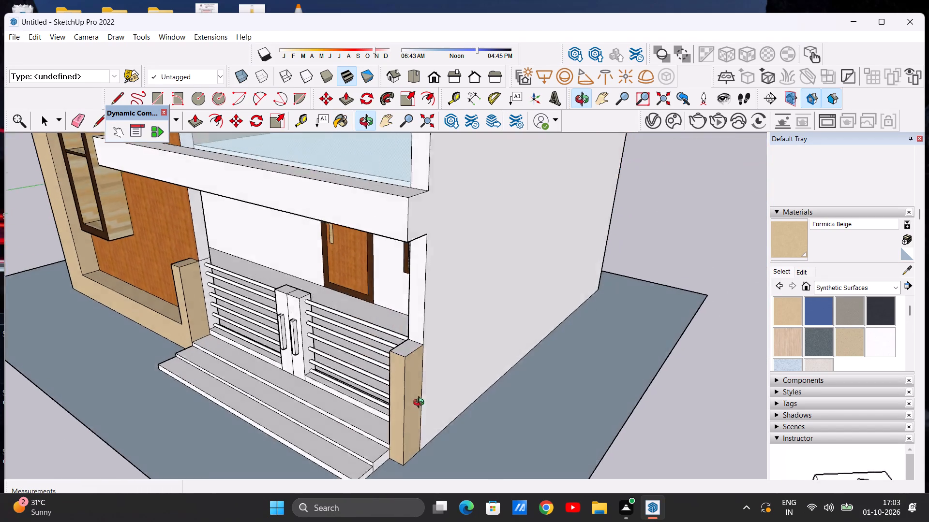
middle_drag(421, 404, 422, 409)
scroll(398, 366, up, 7)
click(407, 364)
Examine the painted frame, gate pillars and unpainted entrance parts of the front elevation, leaving the Paint Bucket tool.
scroll(417, 361, down, 13)
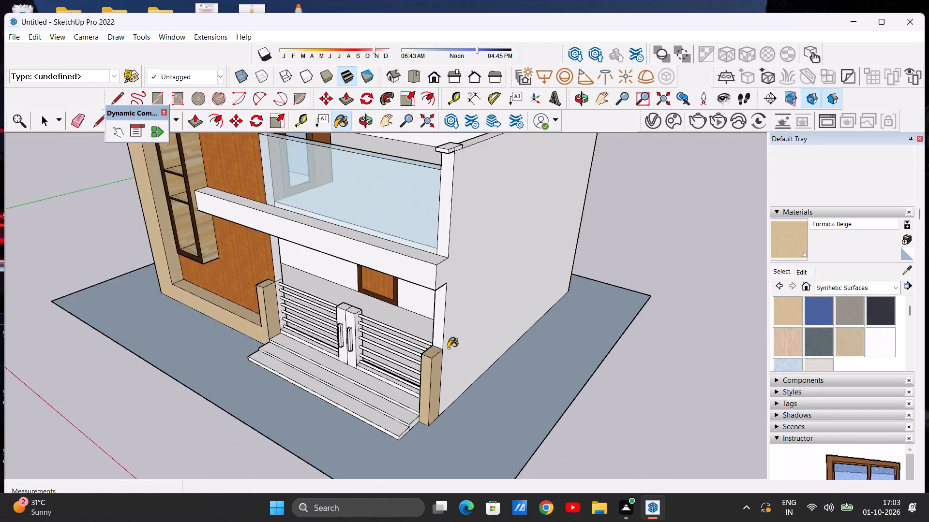
scroll(448, 348, down, 3)
middle_drag(330, 351, 472, 265)
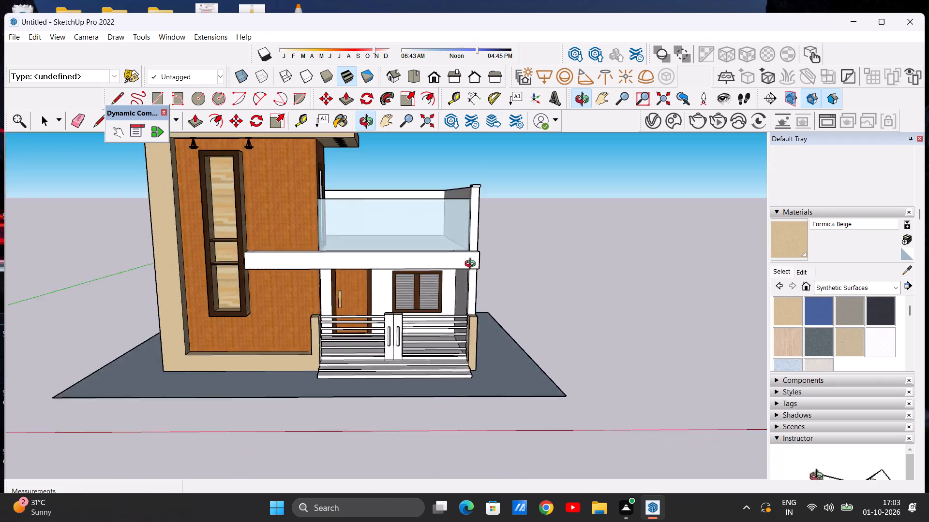
middle_drag(472, 265, 436, 236)
scroll(353, 322, up, 6)
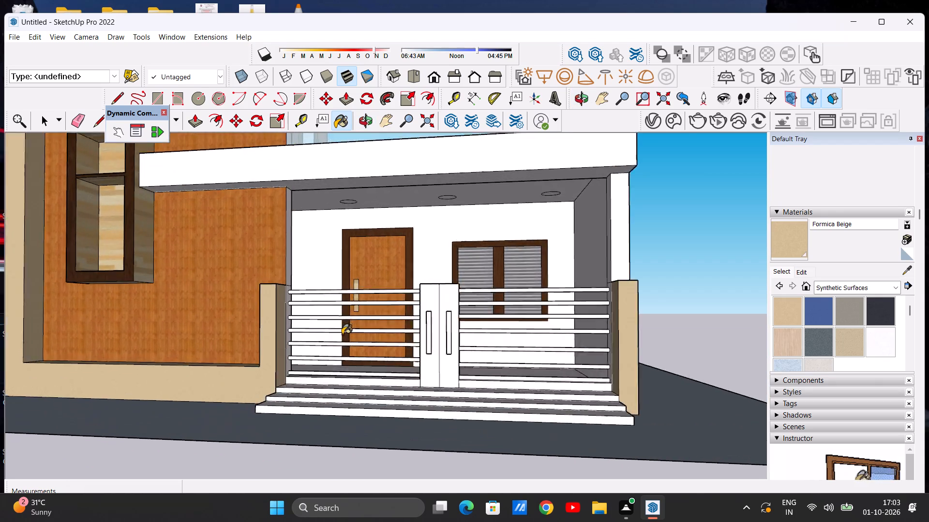
scroll(342, 334, up, 4)
middle_drag(330, 337, 344, 392)
scroll(342, 375, down, 3)
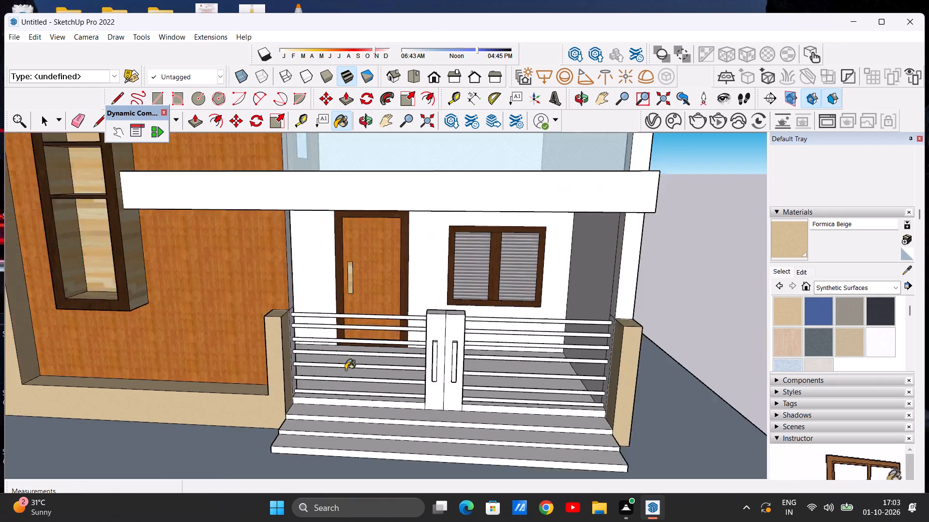
scroll(345, 370, down, 7)
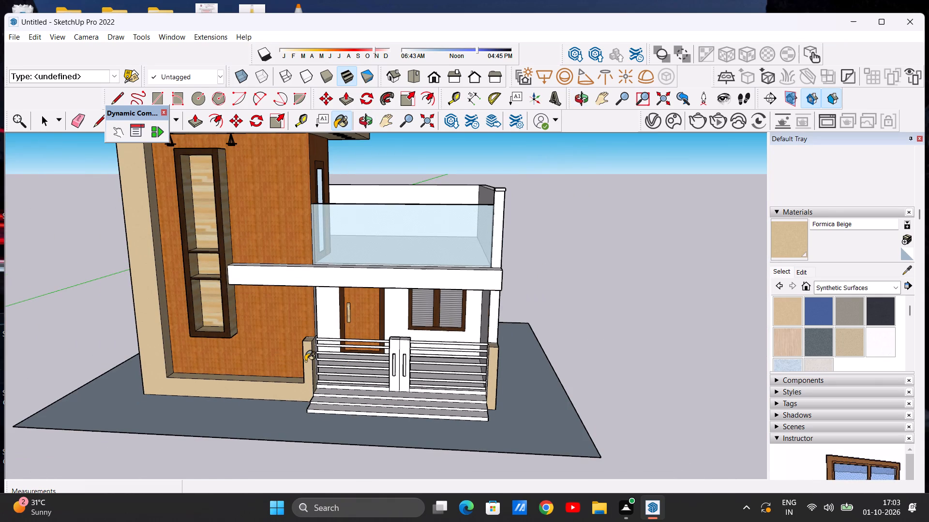
scroll(305, 361, down, 3)
middle_drag(327, 377, 343, 319)
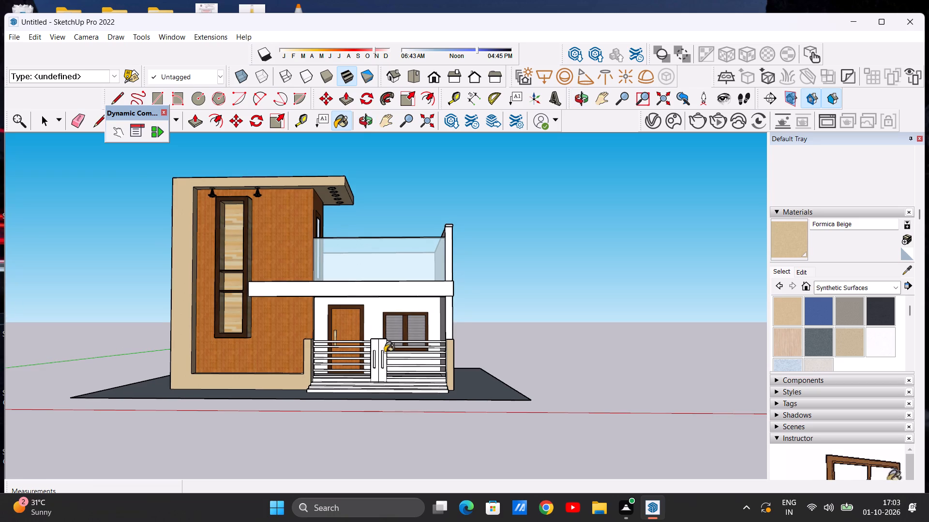
scroll(395, 353, up, 6)
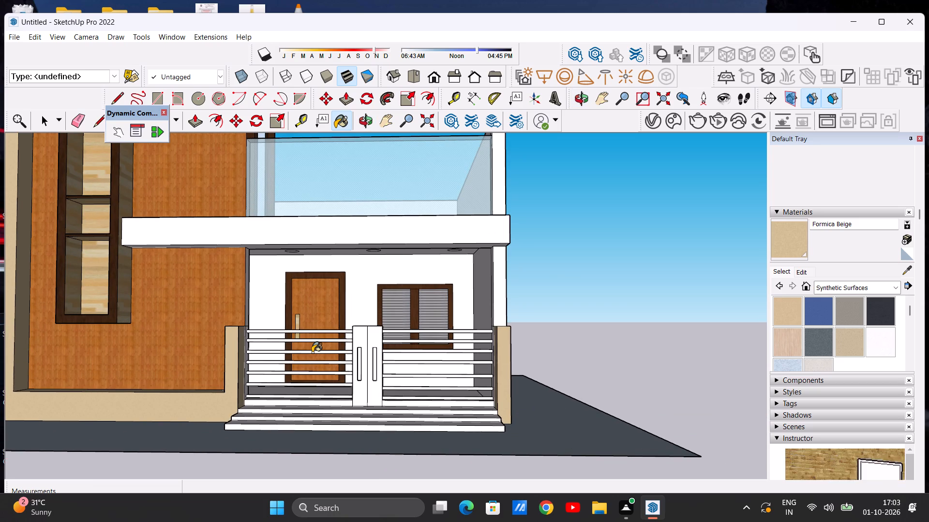
key(space)
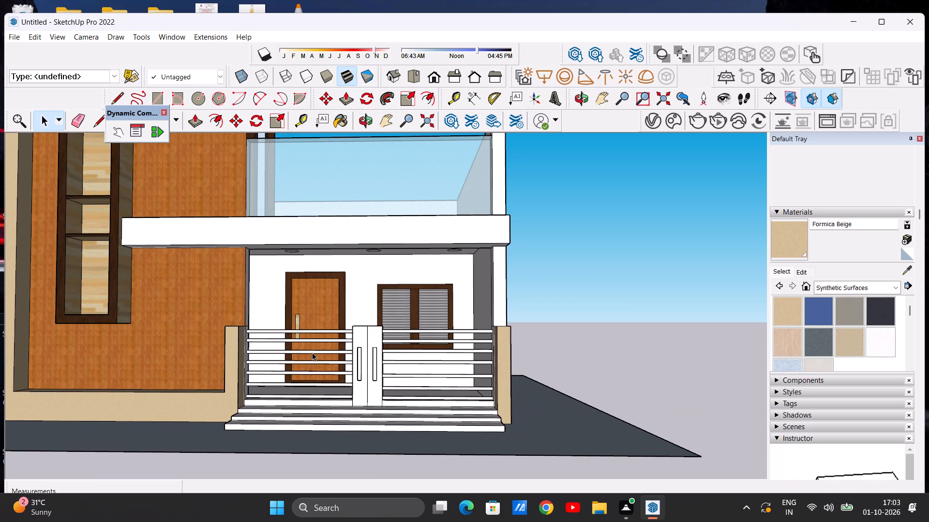
scroll(274, 348, down, 10)
middle_drag(285, 262, 279, 254)
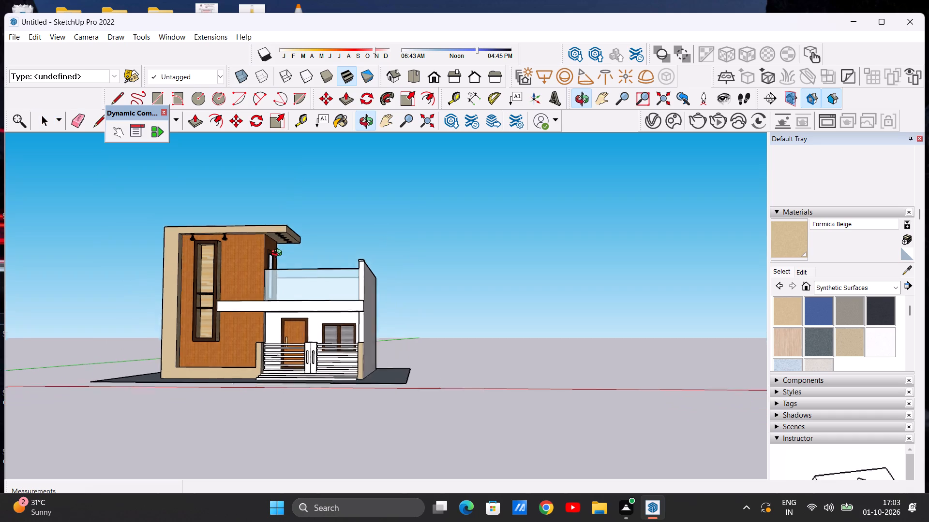
Examine the gate side of the house and the doorway of the upper-floor room opening onto the terrace.
middle_drag(279, 254, 262, 251)
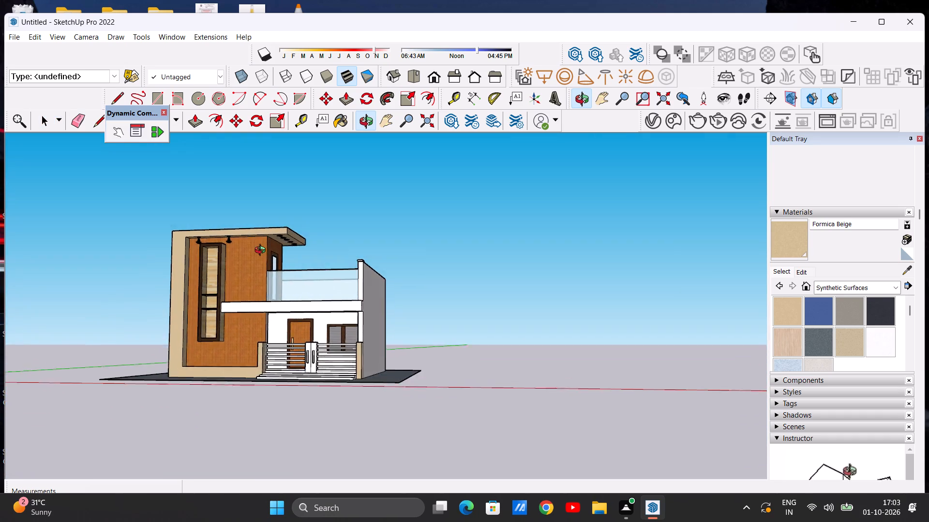
middle_drag(262, 251, 156, 299)
middle_drag(345, 243, 250, 262)
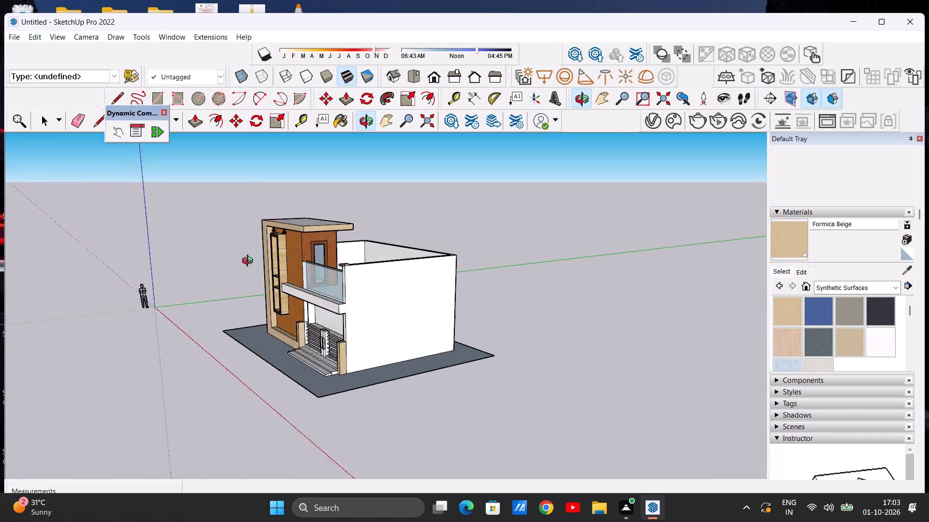
middle_drag(250, 262, 208, 266)
scroll(355, 235, up, 7)
scroll(313, 252, up, 13)
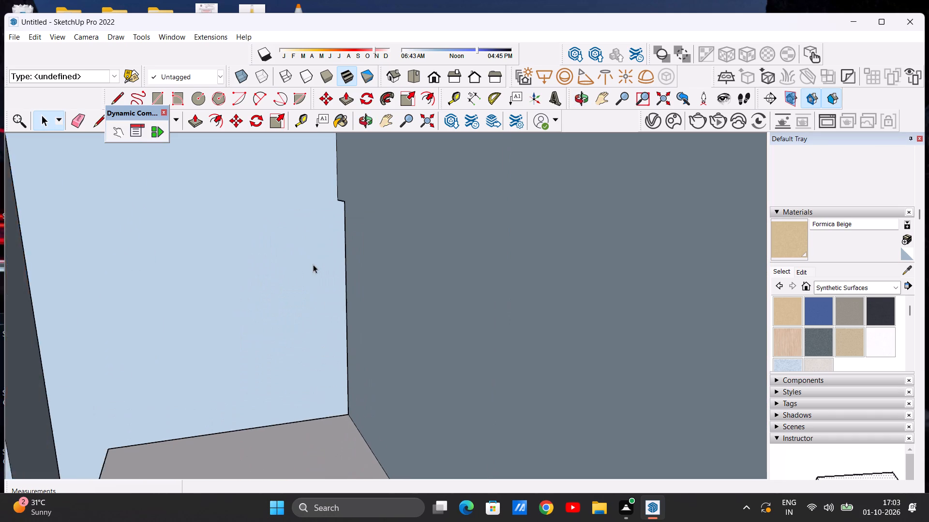
scroll(313, 264, up, 2)
middle_drag(324, 287, 447, 243)
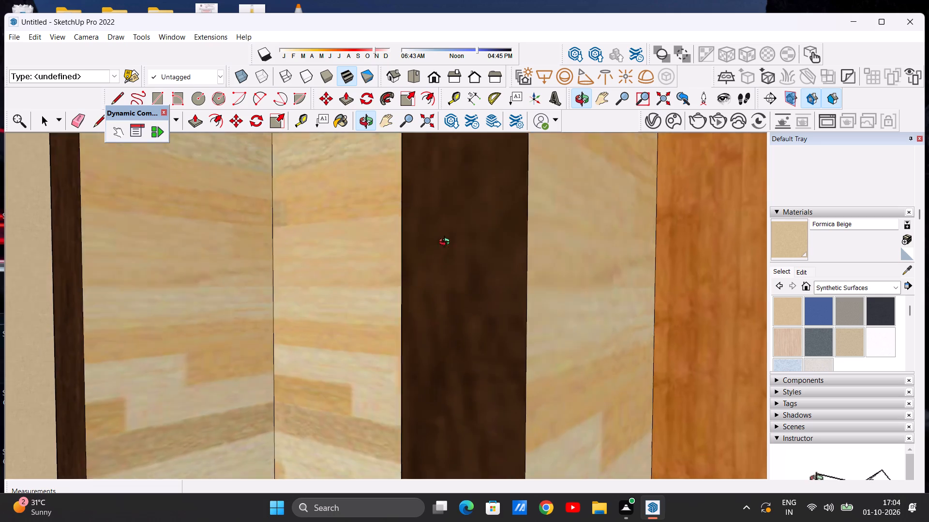
middle_drag(447, 243, 304, 277)
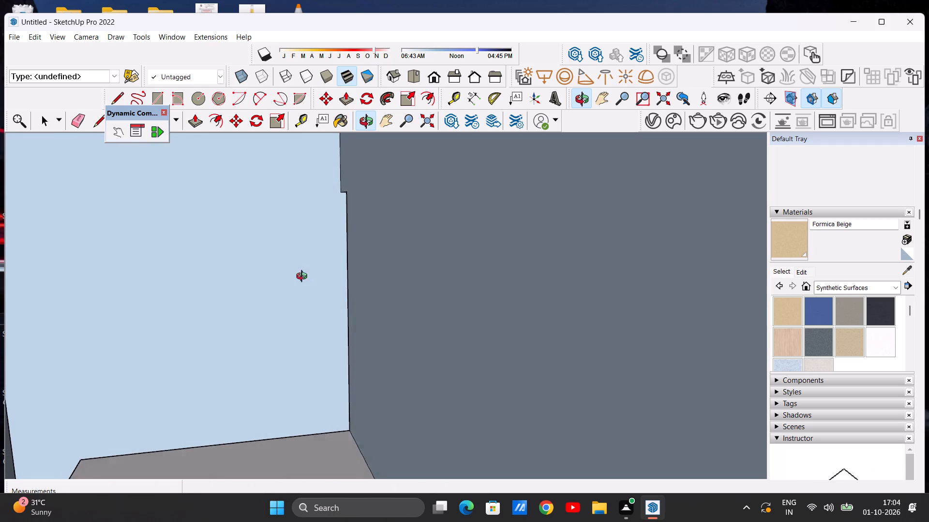
middle_drag(304, 277, 300, 279)
scroll(336, 276, down, 5)
scroll(336, 276, down, 17)
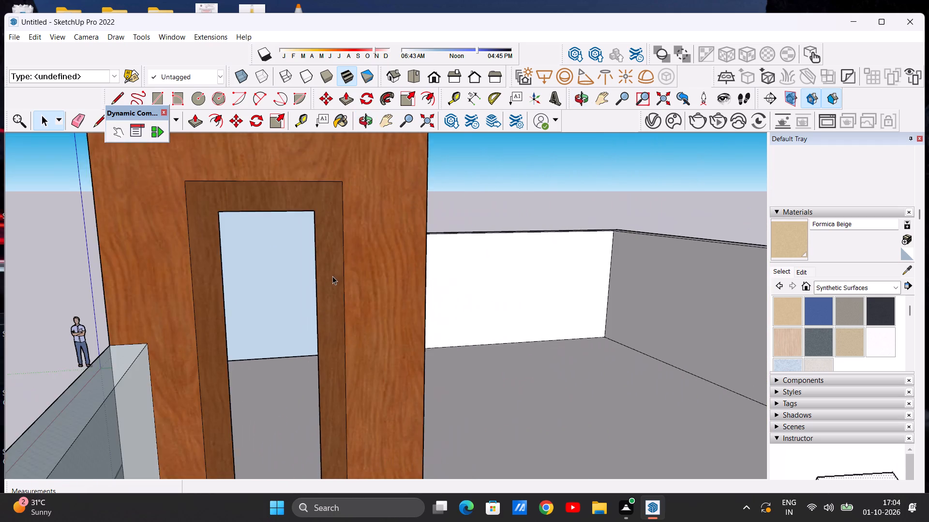
scroll(332, 276, down, 16)
scroll(304, 276, up, 8)
middle_click(304, 276)
scroll(304, 276, up, 3)
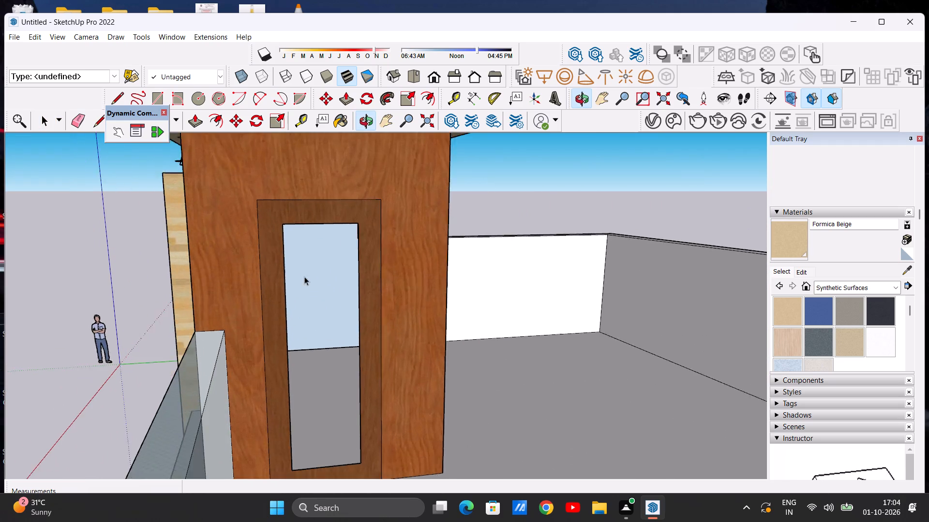
scroll(310, 276, up, 4)
middle_drag(316, 278, 328, 274)
scroll(277, 278, up, 1)
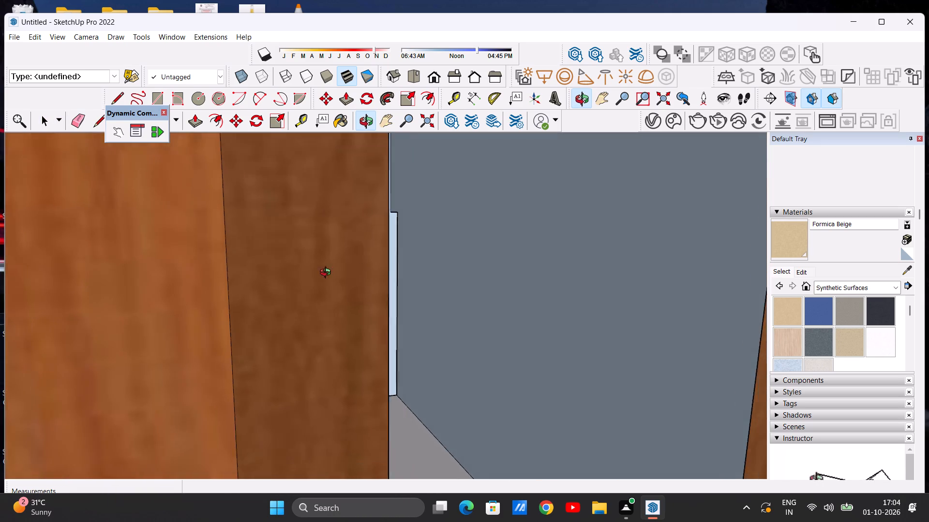
middle_drag(328, 274, 307, 276)
scroll(296, 278, down, 18)
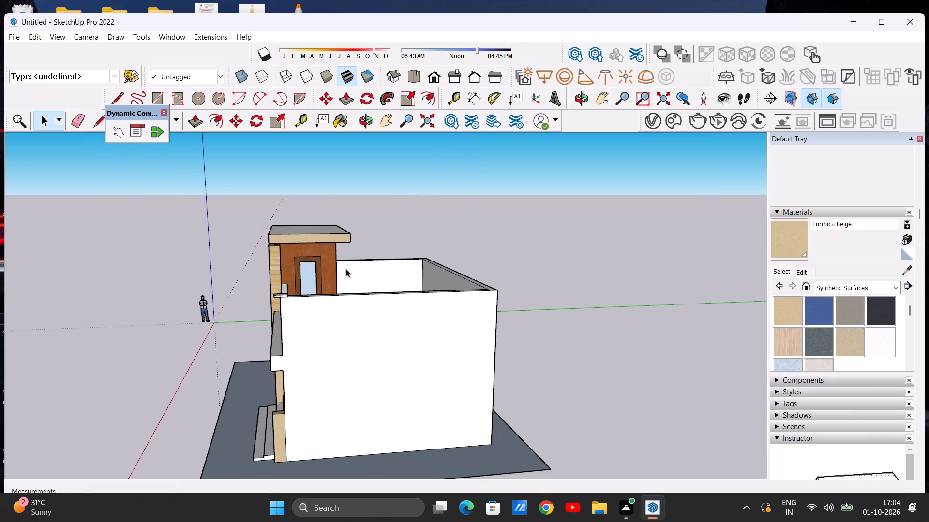
Paint the upper-floor room's plain white side wall facing the open terrace with Formica Graystone.
middle_drag(369, 265, 219, 259)
scroll(336, 261, up, 7)
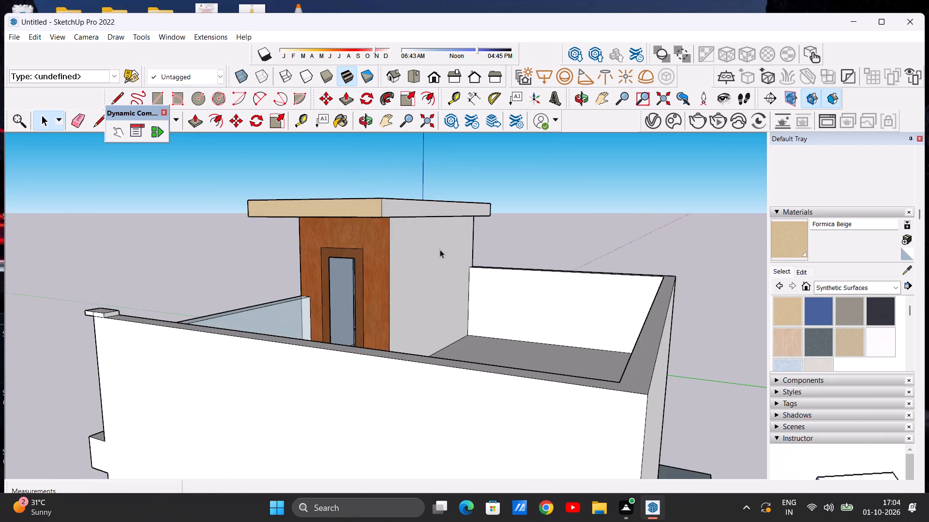
middle_drag(431, 258, 373, 286)
scroll(407, 265, up, 2)
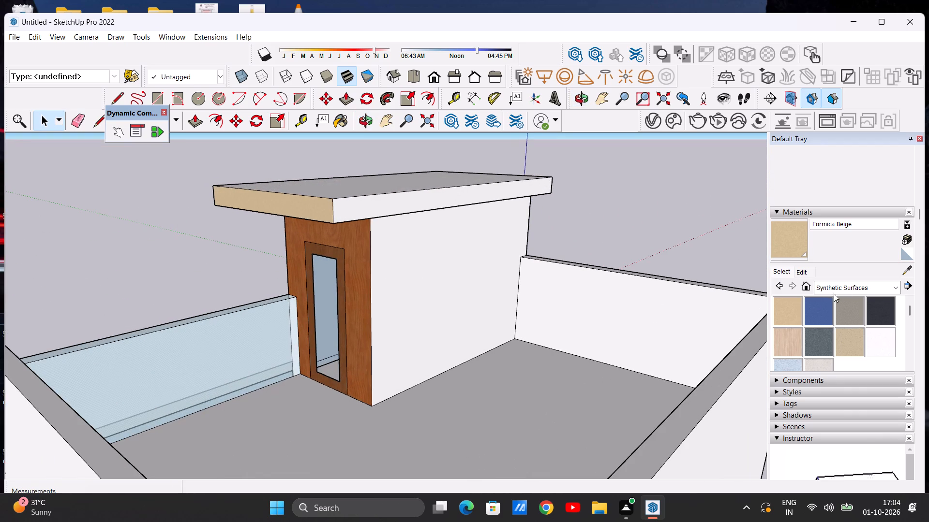
click(850, 305)
click(453, 288)
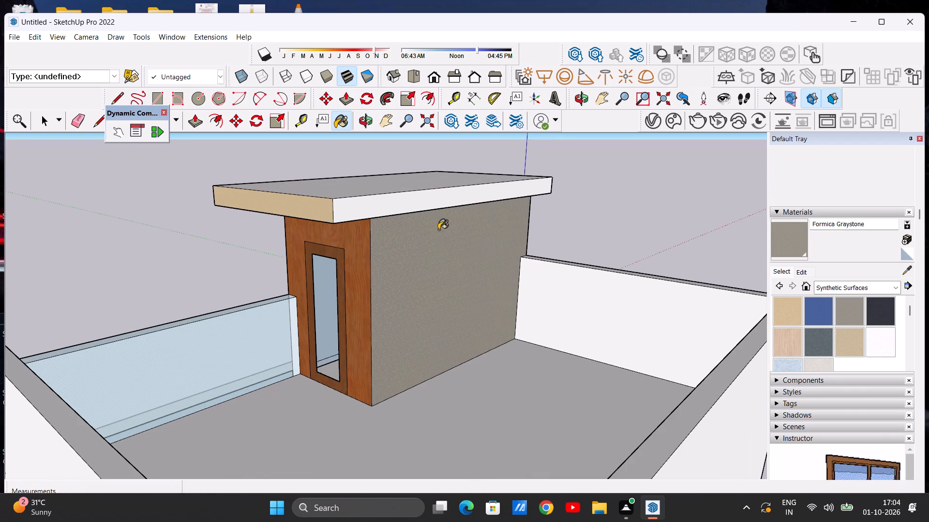
Paint the roof slab's terrace-side edge, outer side edge and top face with Formica Beige.
click(782, 312)
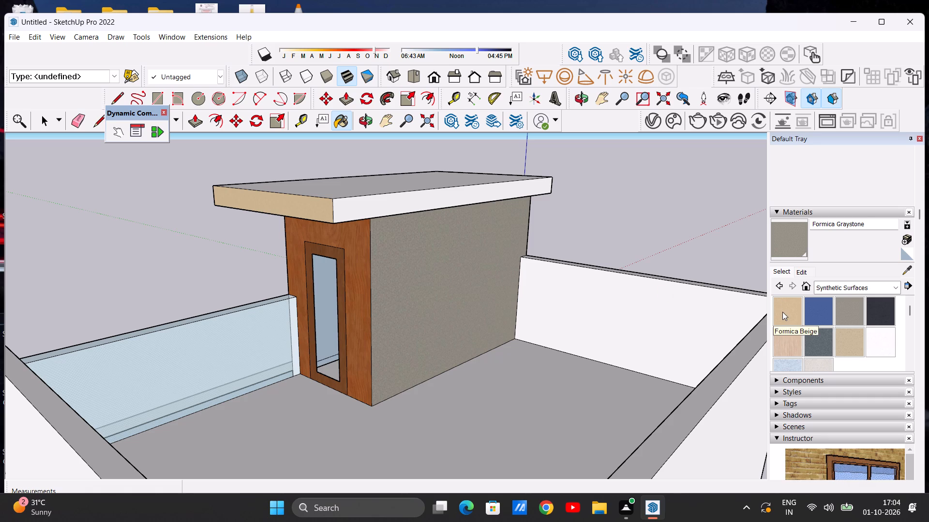
click(401, 205)
scroll(452, 216, down, 3)
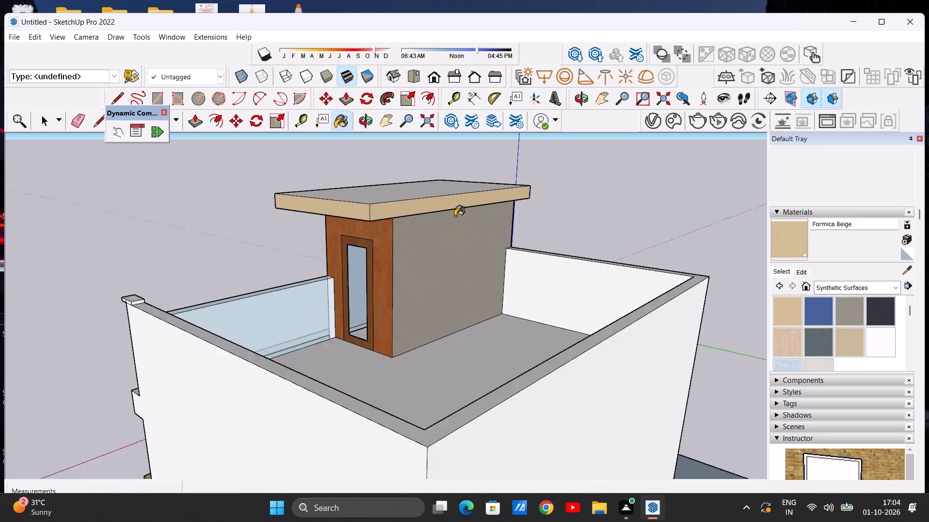
scroll(455, 216, down, 2)
middle_drag(568, 215, 230, 221)
scroll(624, 204, up, 6)
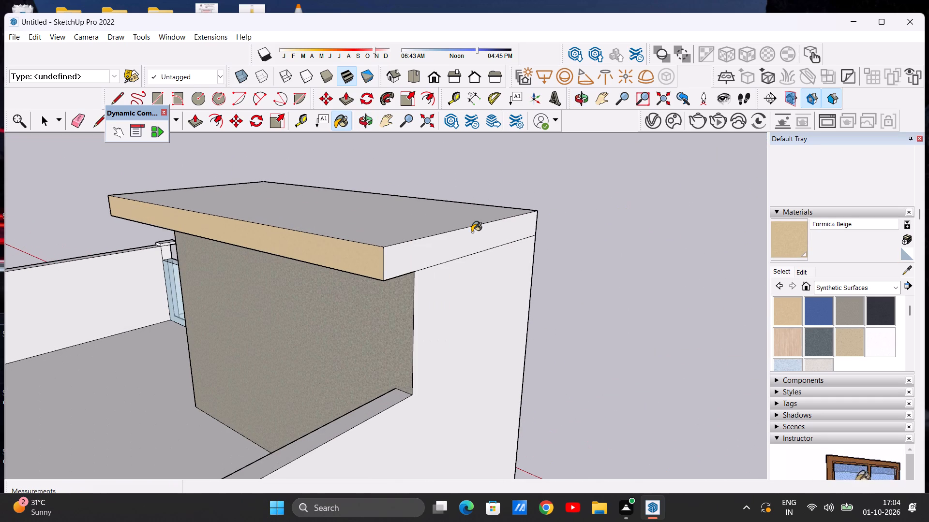
click(471, 232)
click(438, 222)
Examine the painted roof slab, frame and overhang lights on the front elevation from several angles.
scroll(435, 232, down, 11)
middle_drag(545, 238, 345, 220)
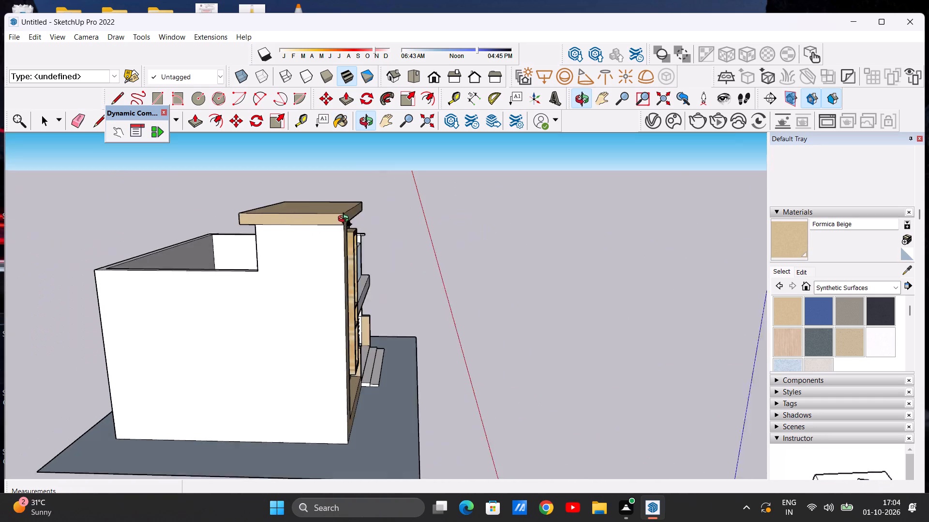
middle_drag(345, 220, 342, 219)
middle_drag(501, 254, 381, 256)
middle_drag(513, 250, 387, 252)
scroll(404, 248, down, 3)
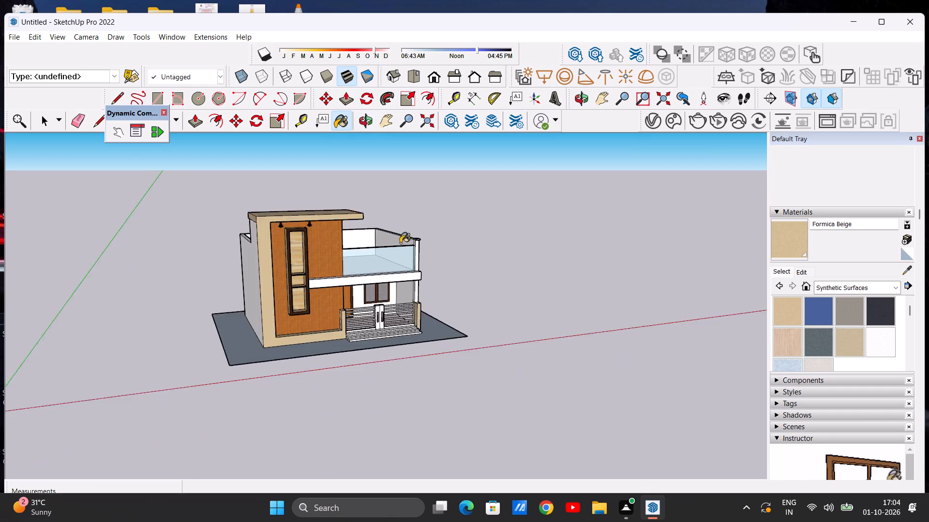
scroll(400, 243, down, 5)
middle_drag(513, 255, 405, 203)
scroll(354, 254, up, 6)
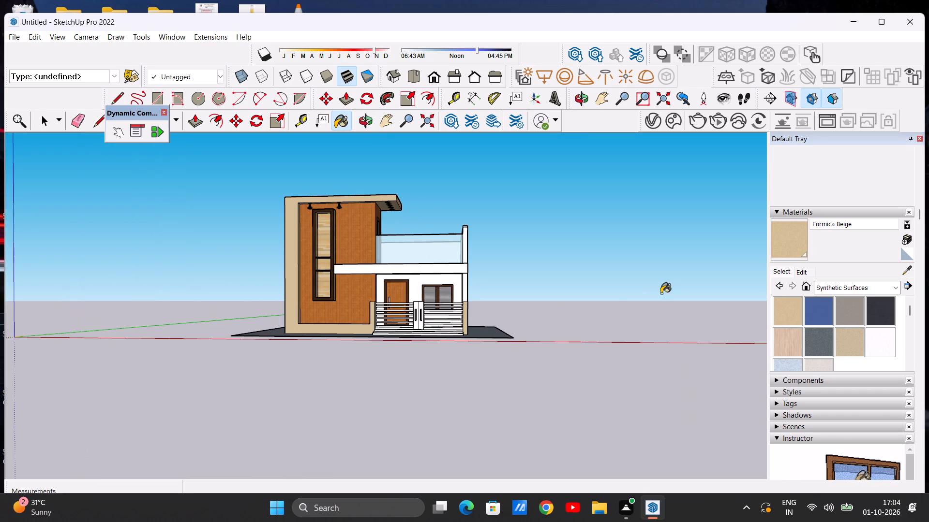
scroll(277, 214, up, 7)
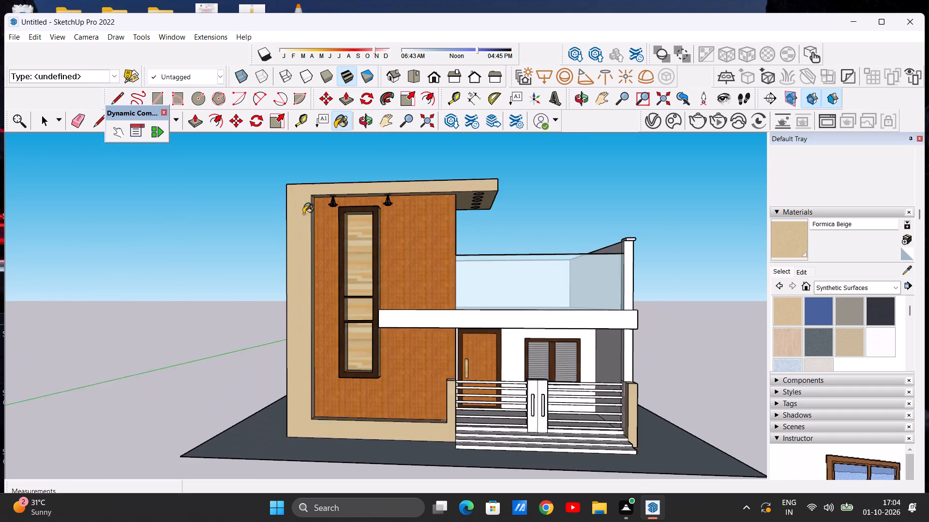
scroll(358, 215, up, 7)
scroll(313, 234, down, 8)
scroll(361, 198, up, 7)
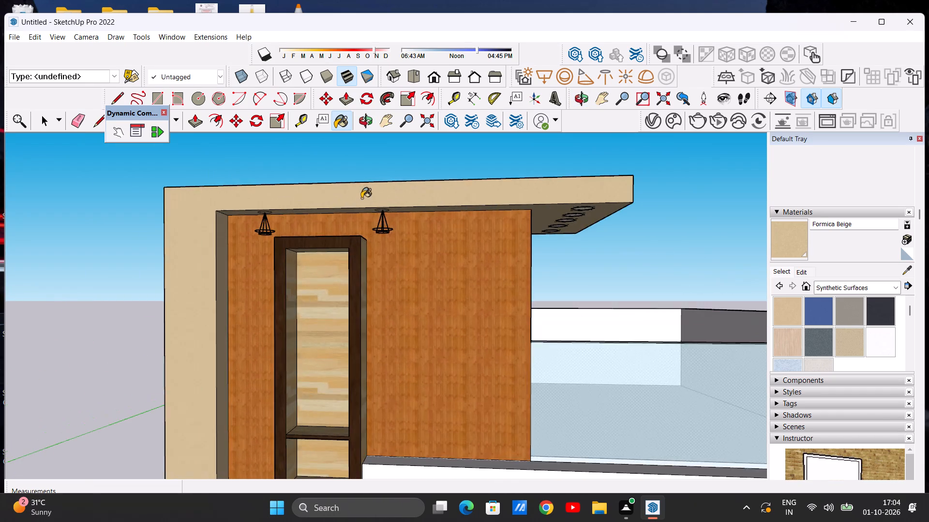
scroll(386, 237, up, 8)
scroll(386, 237, down, 10)
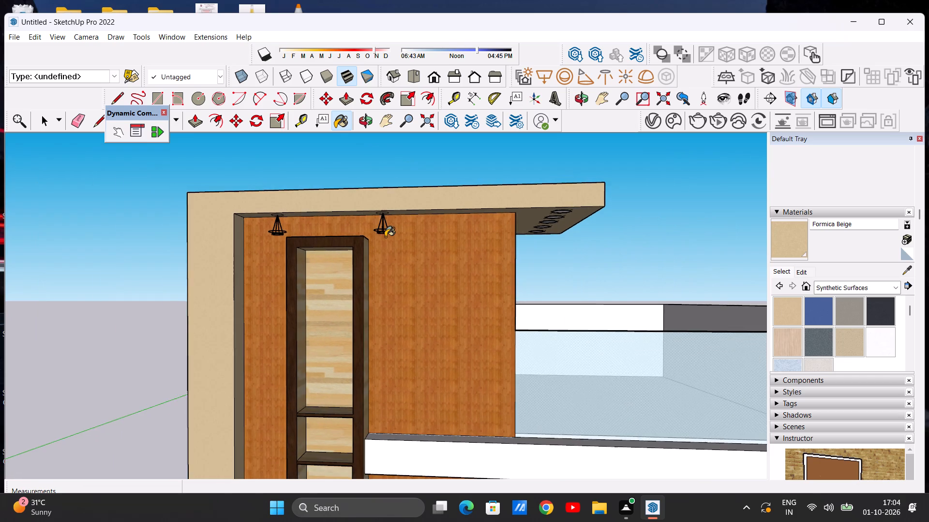
middle_drag(385, 238, 387, 205)
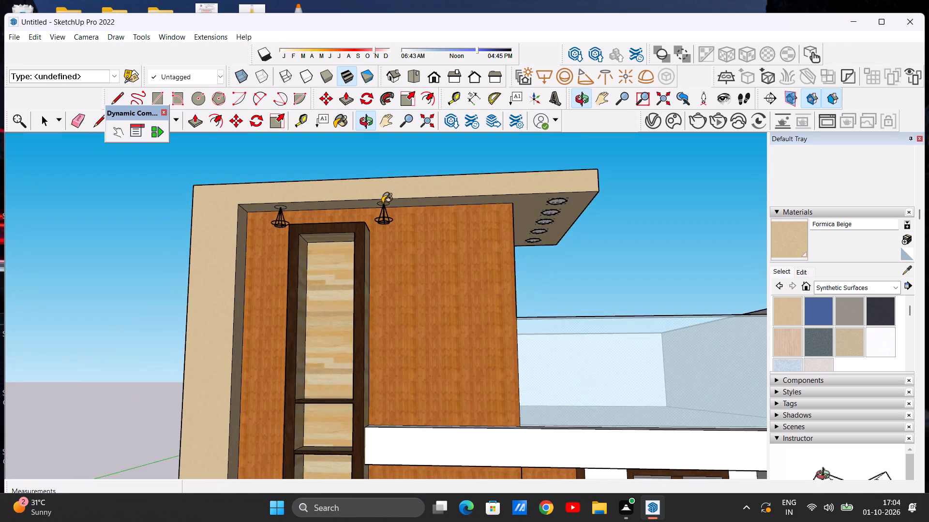
scroll(350, 223, down, 10)
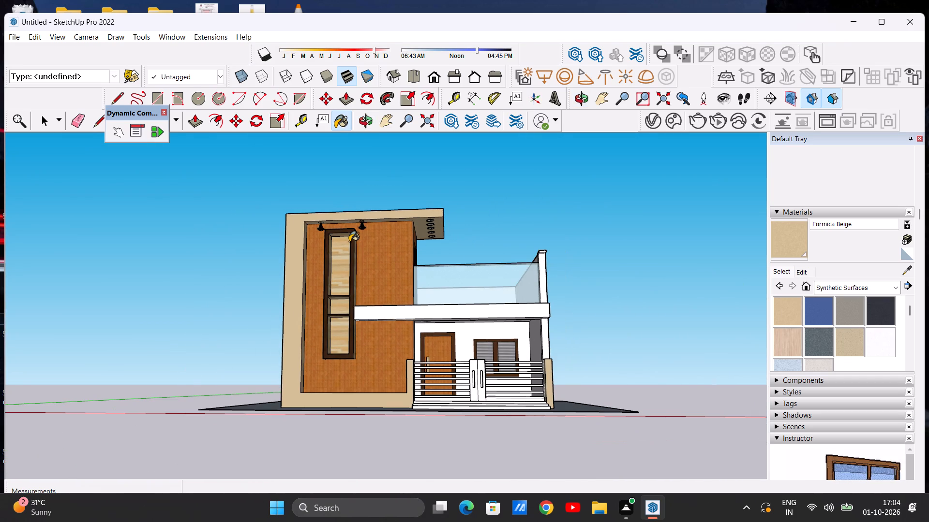
scroll(371, 254, down, 2)
scroll(398, 301, down, 2)
Group the front-row circle nearest the wood-clad wall on the porch ceiling and convert it into a V-Ray mesh light.
middle_drag(427, 342, 431, 336)
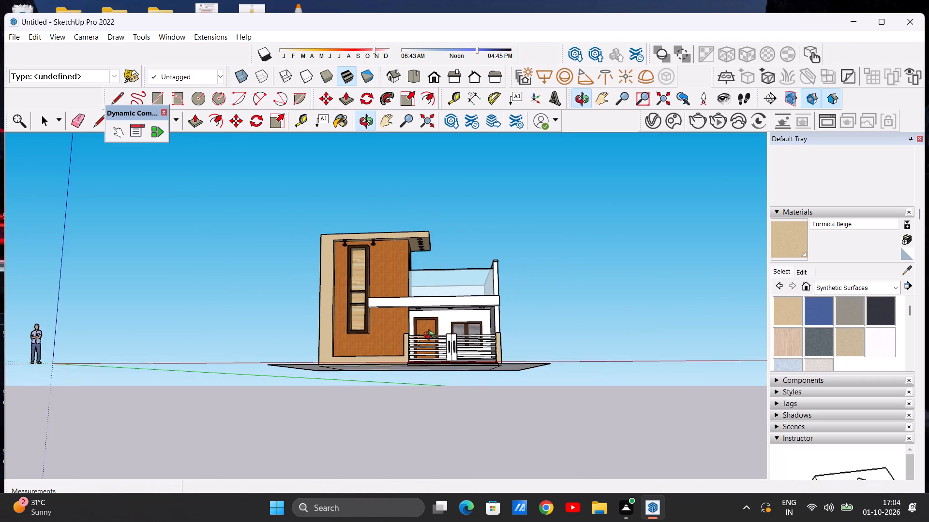
middle_drag(431, 336, 434, 285)
scroll(425, 308, up, 10)
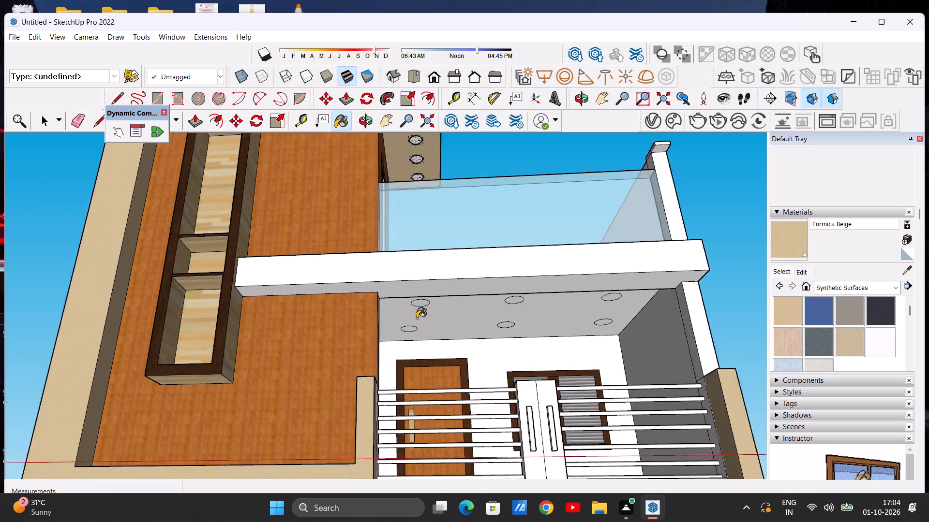
scroll(417, 318, up, 12)
middle_drag(454, 324, 390, 310)
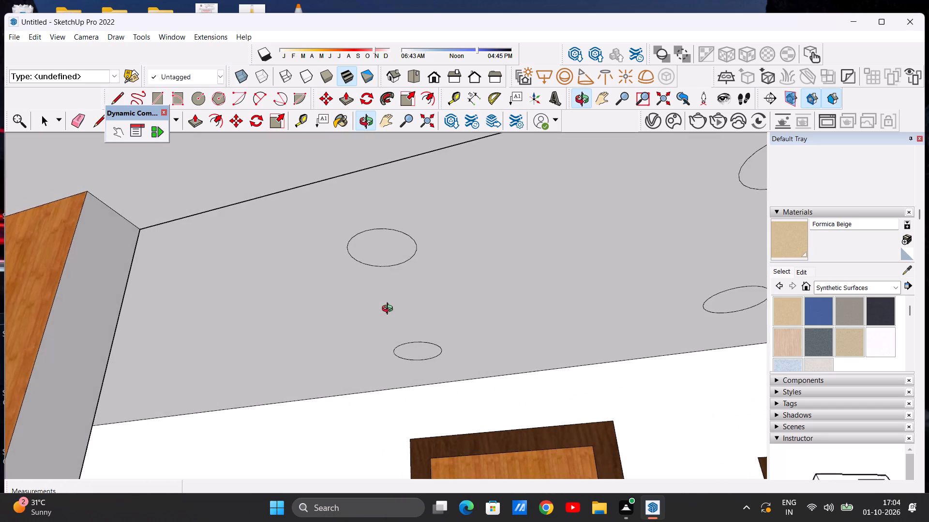
middle_drag(390, 310, 405, 333)
scroll(407, 337, down, 10)
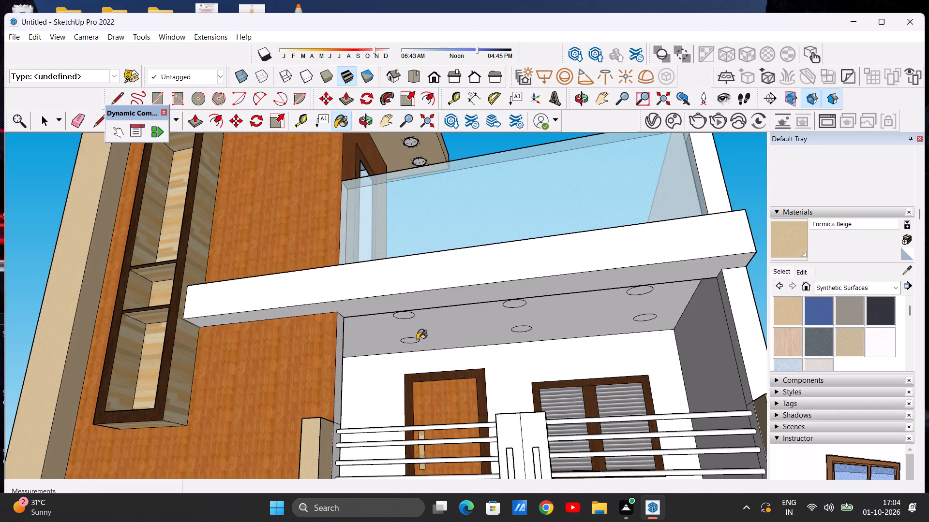
middle_drag(428, 346, 435, 301)
scroll(435, 301, up, 7)
key(space)
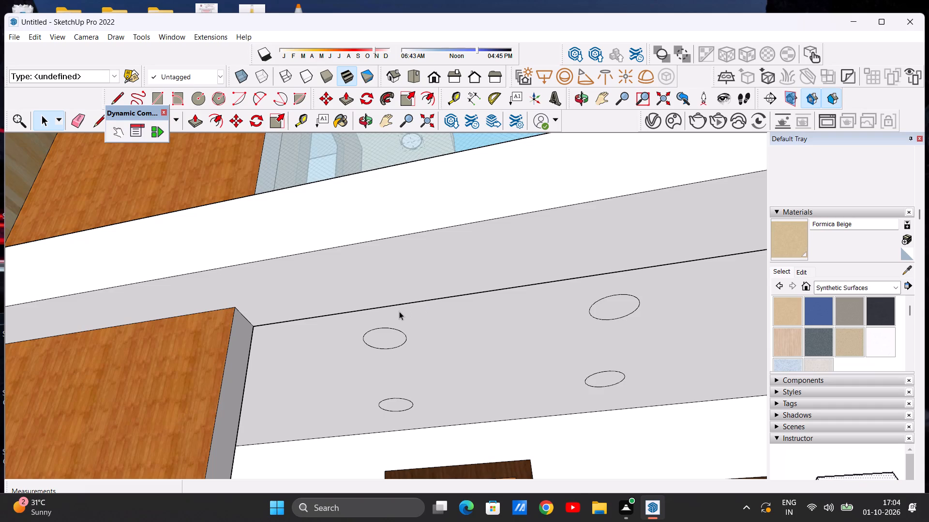
scroll(402, 311, down, 3)
scroll(398, 312, up, 3)
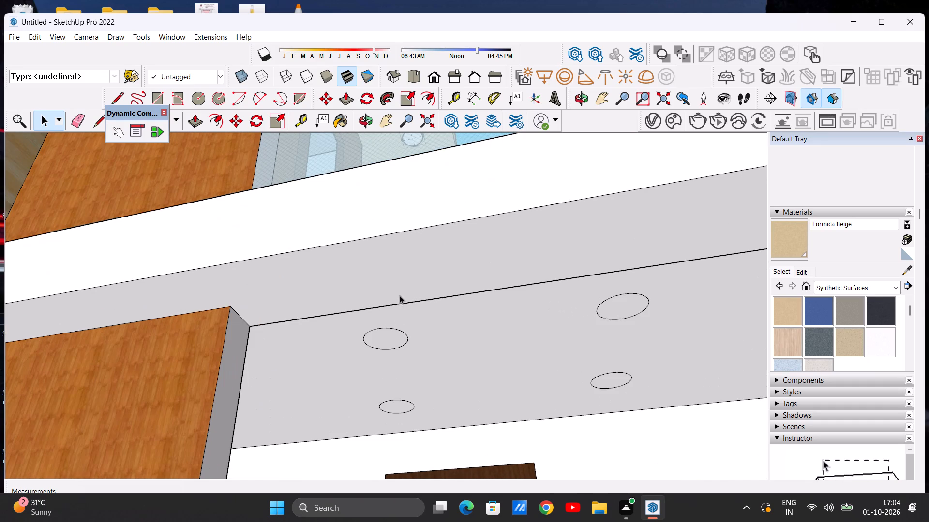
scroll(398, 292, down, 9)
scroll(401, 344, up, 2)
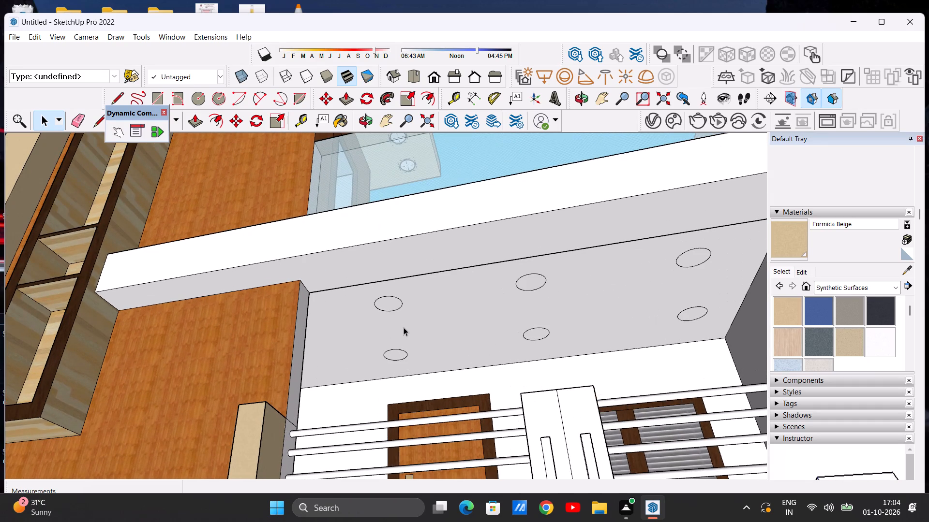
scroll(405, 315, up, 3)
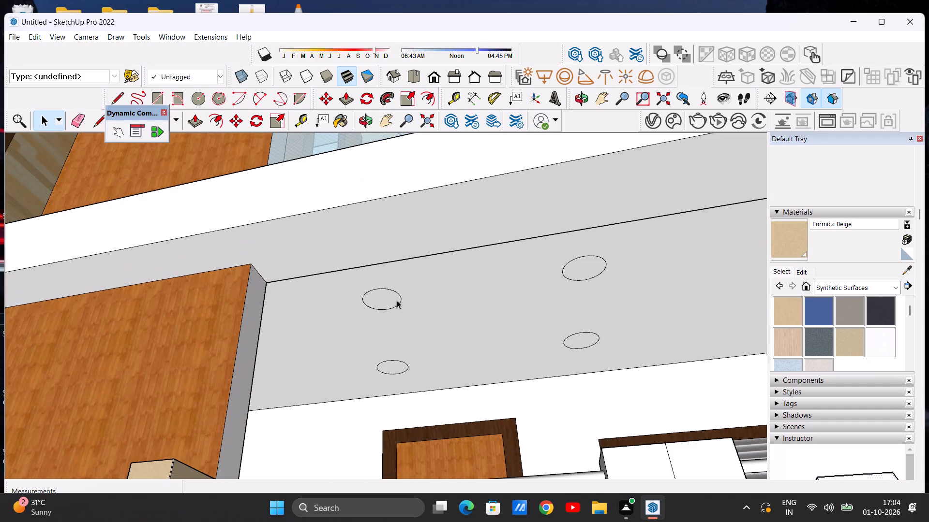
scroll(397, 300, up, 13)
double_click(383, 303)
right_click(383, 303)
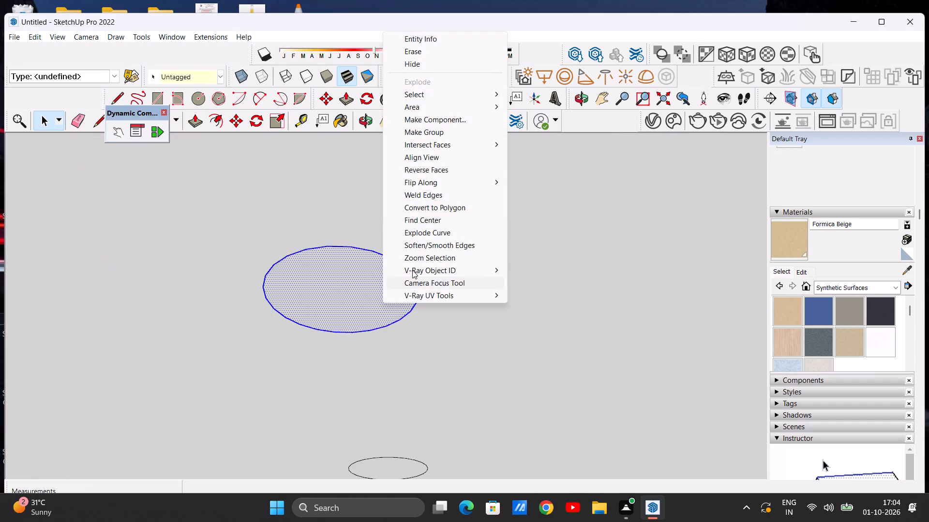
click(424, 130)
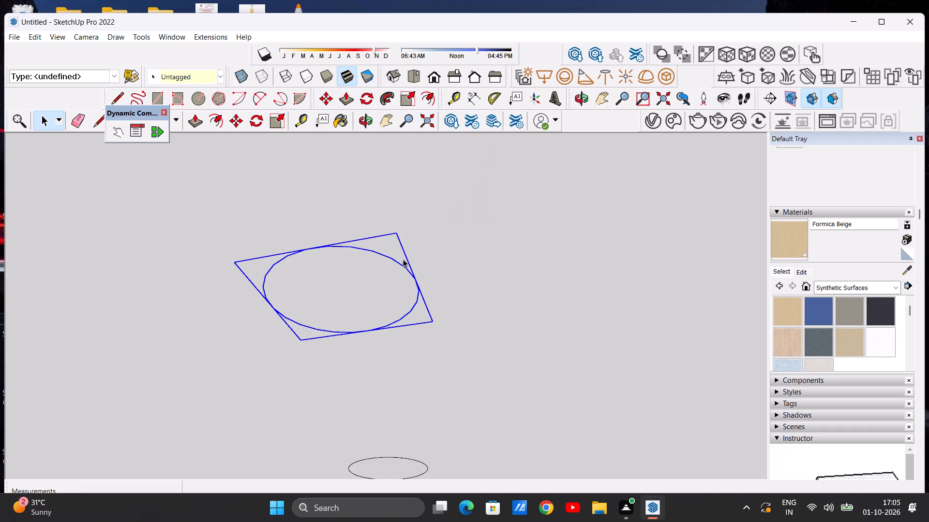
click(662, 74)
scroll(453, 240, down, 4)
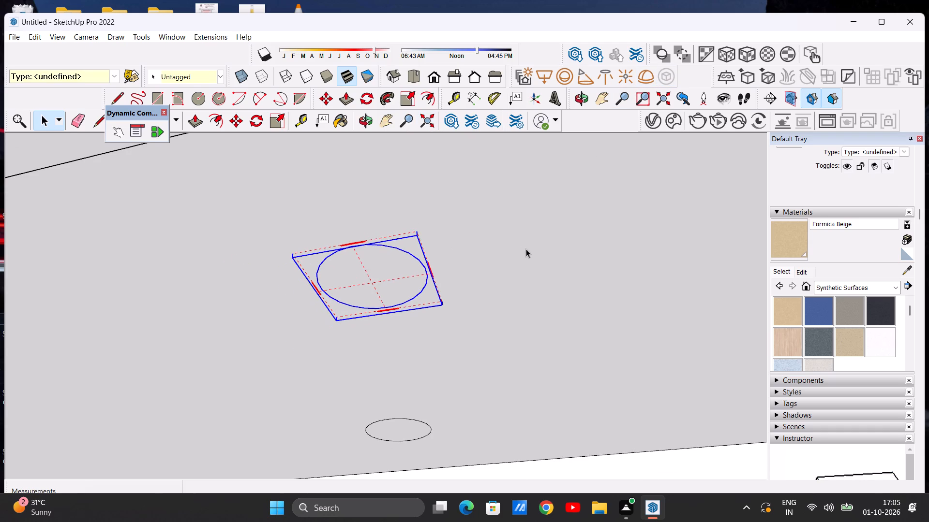
Set the color of the front-row mesh light nearest the wood-clad wall to pale warm yellow, RGB 0.866, 0.827, 0.592.
click(651, 118)
scroll(513, 272, down, 4)
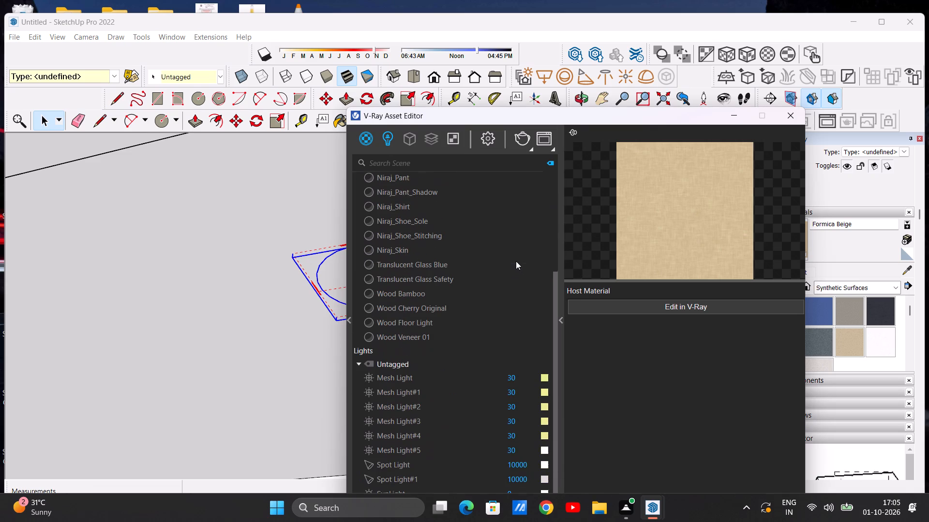
scroll(510, 260, down, 8)
scroll(480, 407, down, 11)
click(390, 140)
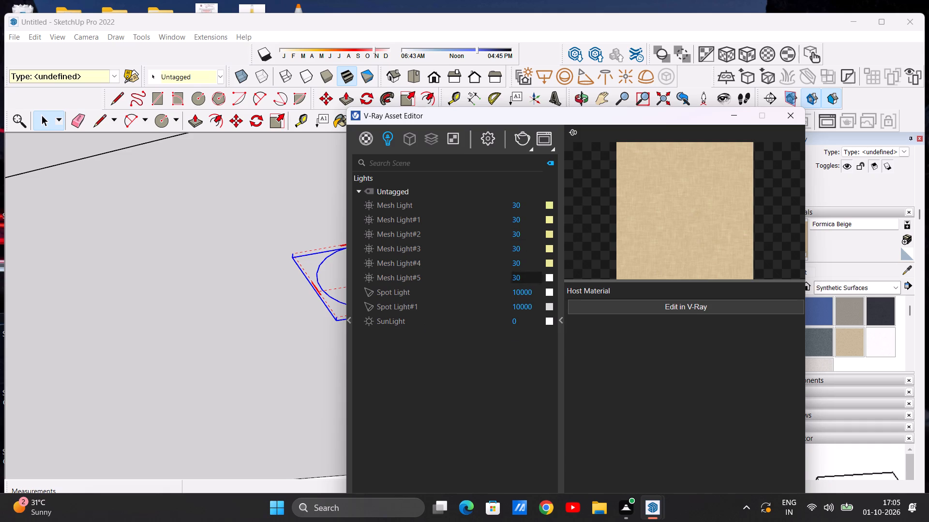
click(549, 278)
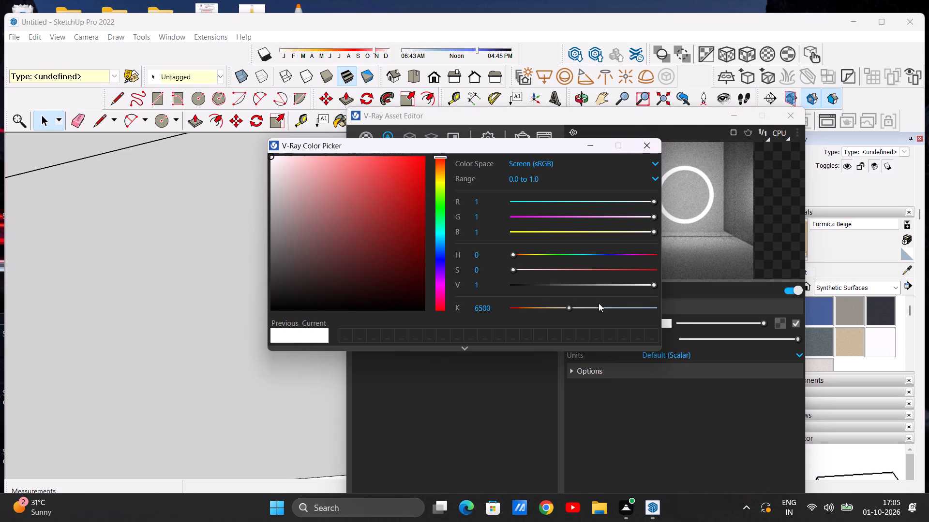
click(533, 253)
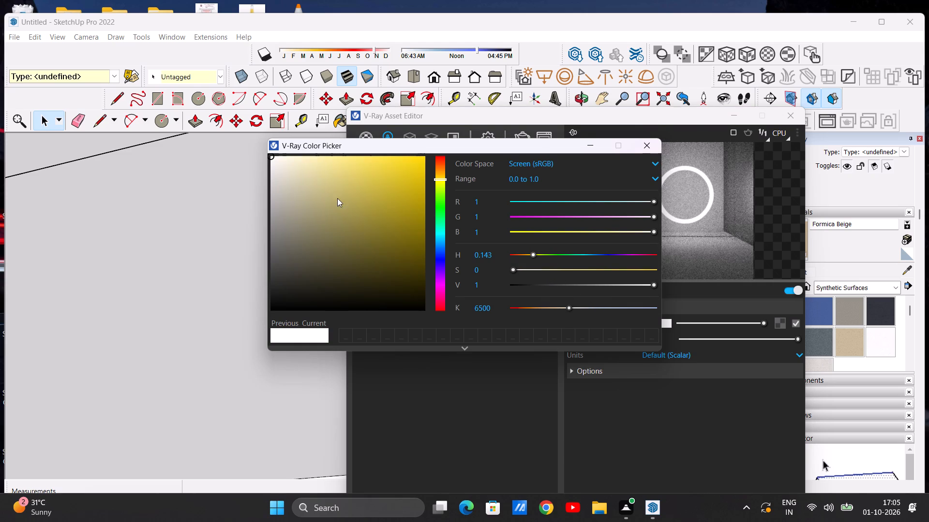
click(308, 174)
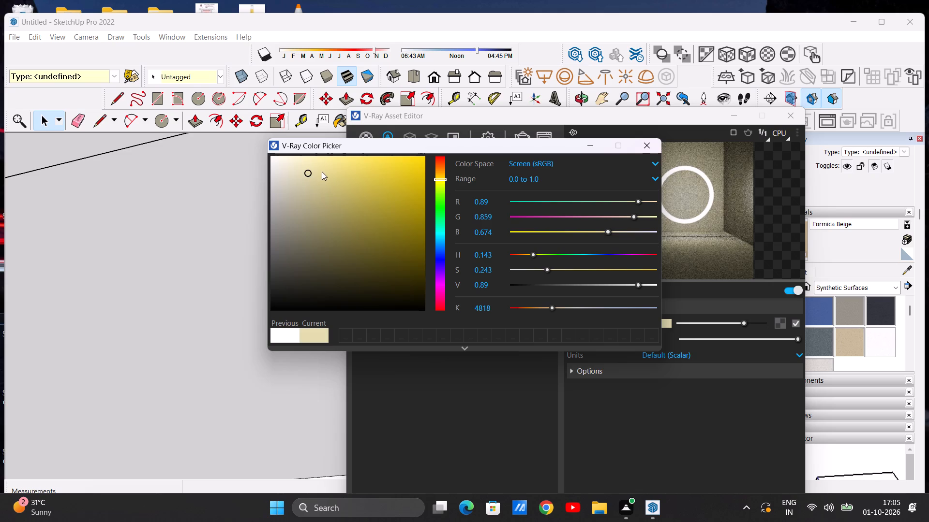
click(324, 173)
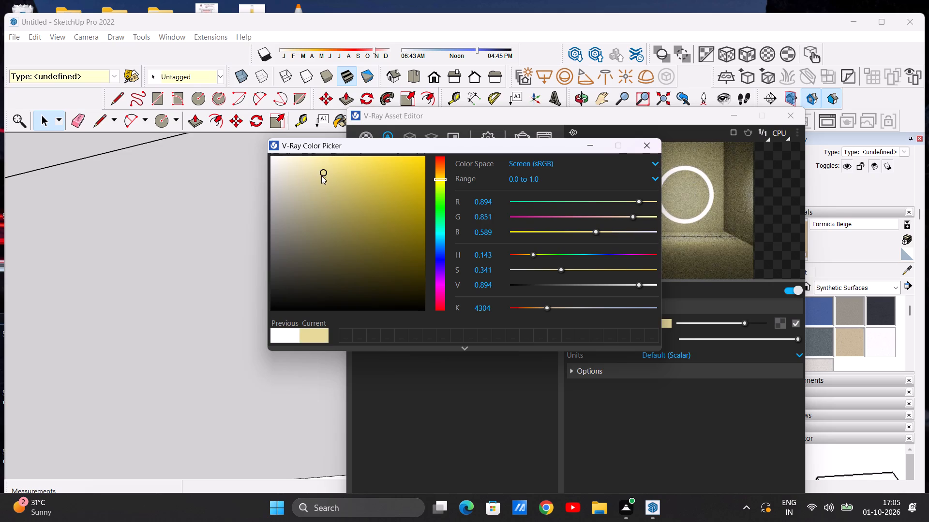
click(320, 177)
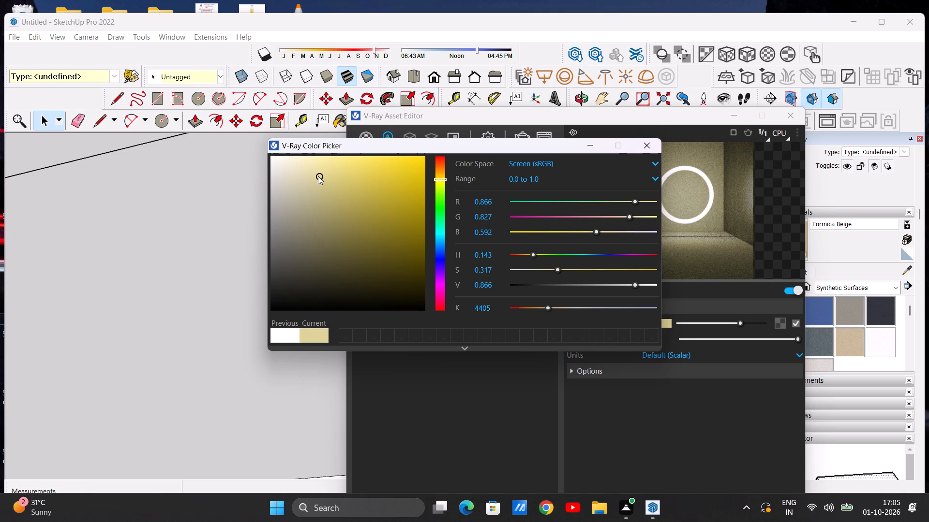
click(649, 146)
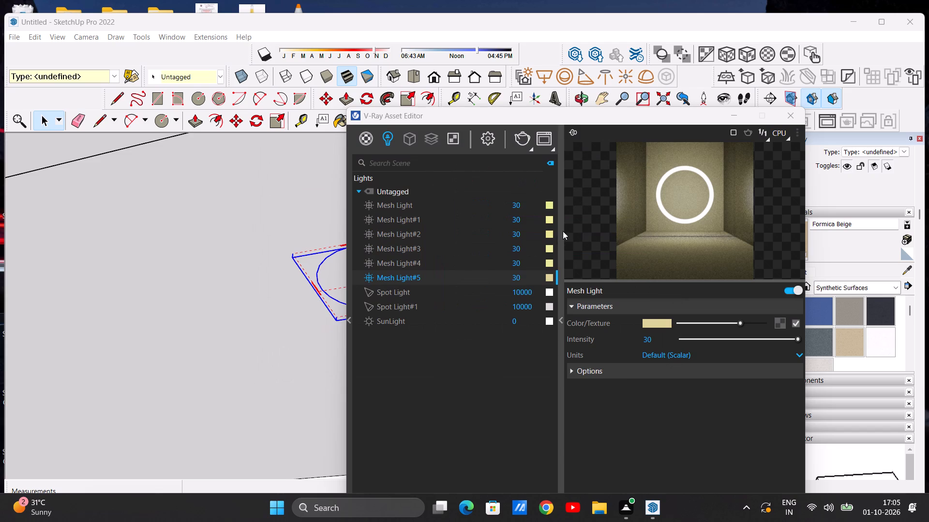
scroll(608, 223, down, 3)
drag(616, 116, 759, 109)
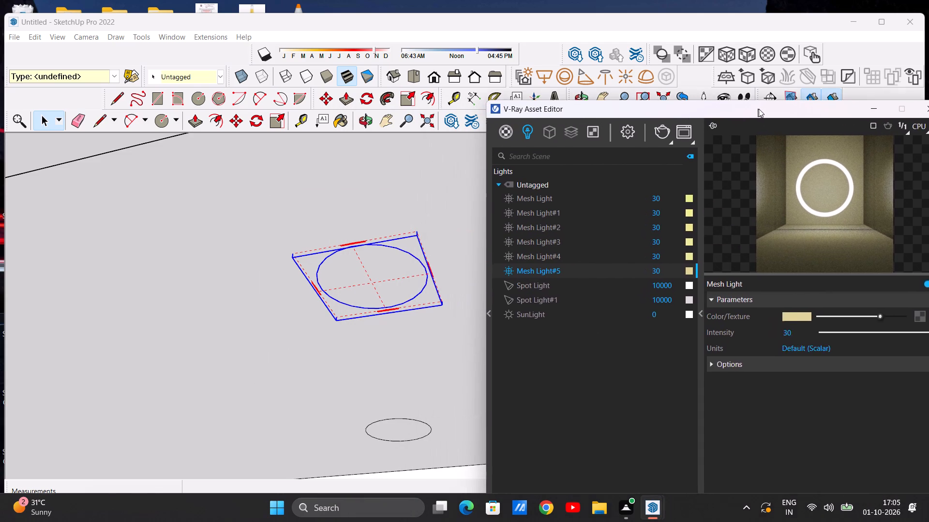
drag(759, 109, 796, 106)
Group the back-row porch ceiling circle nearest the wood-clad wall and convert it into a V-Ray mesh light.
scroll(371, 269, down, 12)
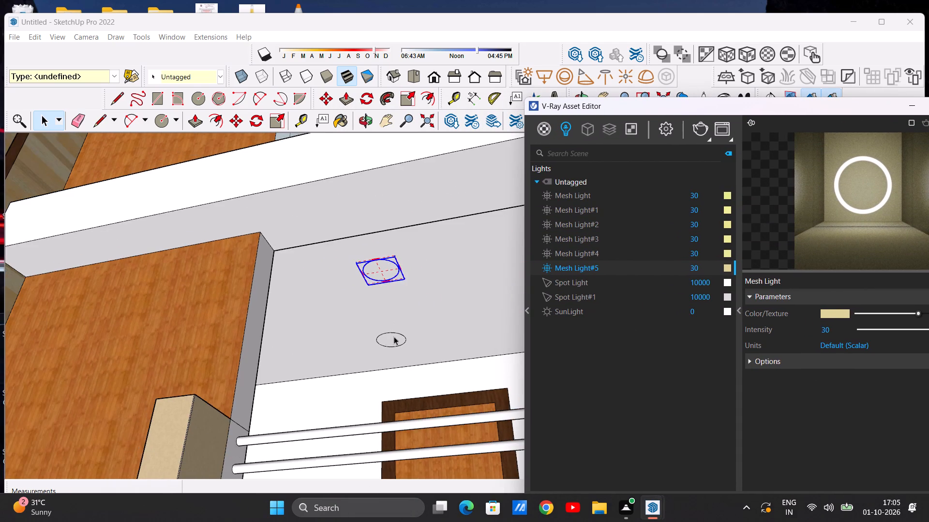
scroll(401, 349, up, 11)
double_click(392, 328)
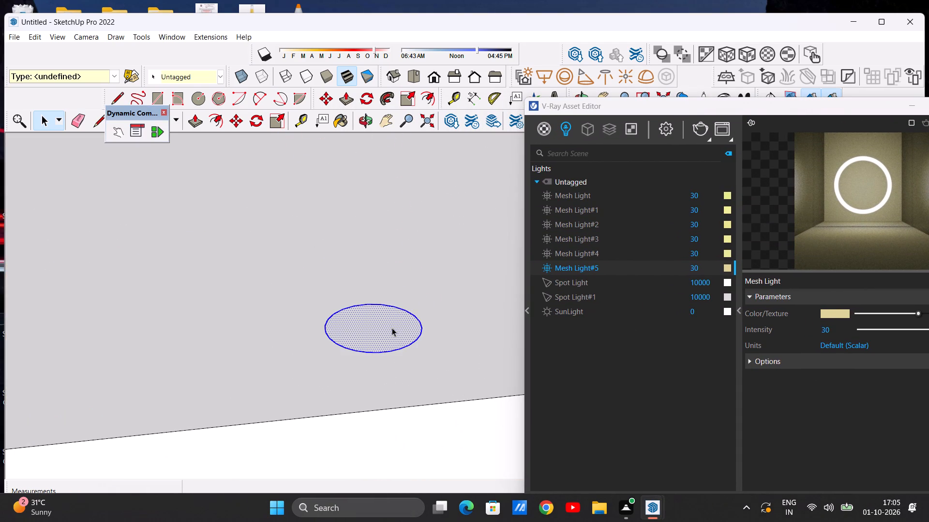
right_click(392, 328)
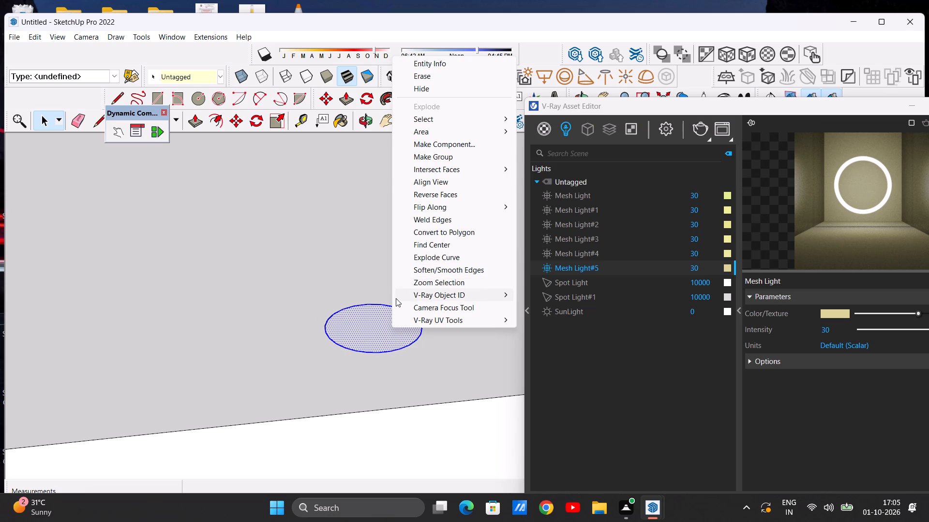
click(441, 155)
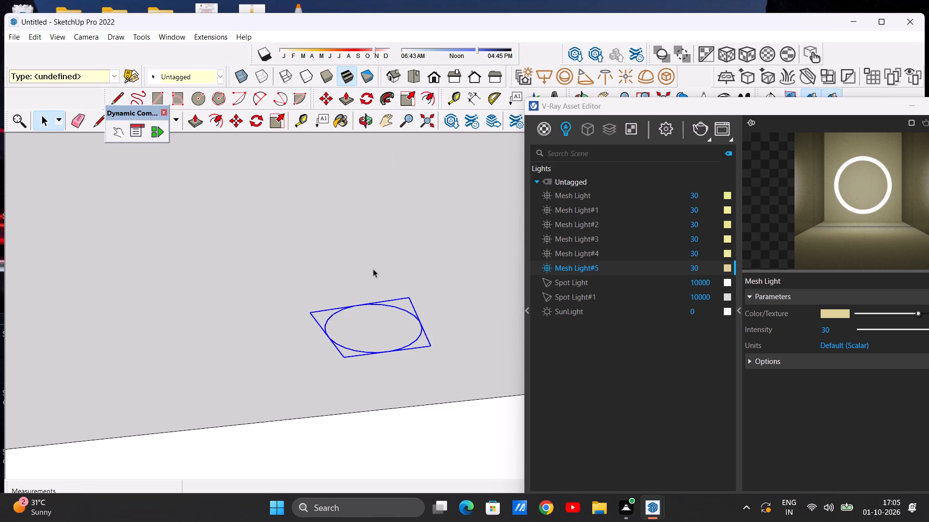
click(669, 73)
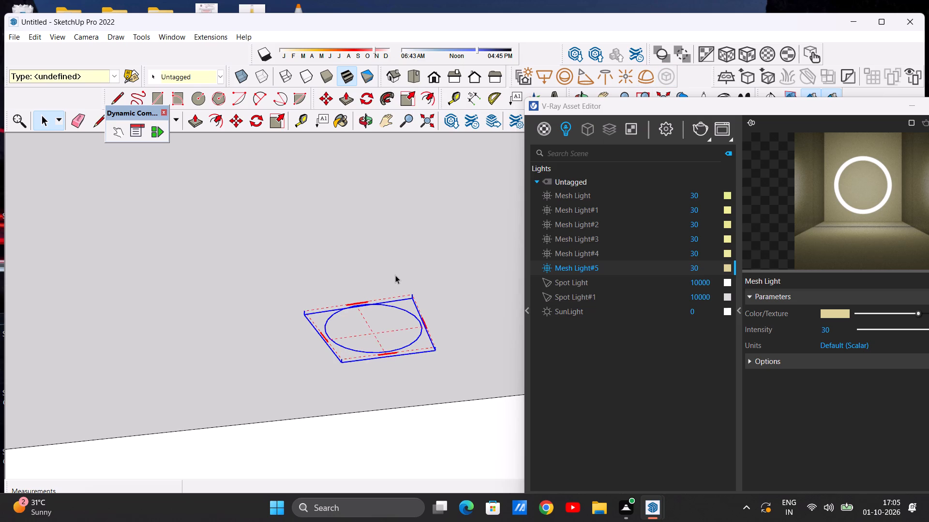
Set the color of the new back-row mesh light to pale yellow, RGB 0.89, 0.89, 0.608.
scroll(388, 282, down, 1)
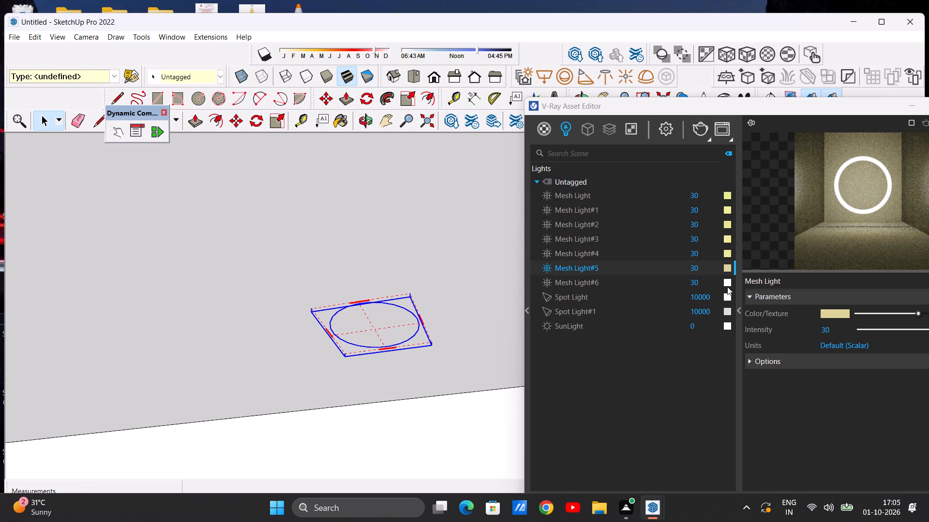
click(727, 287)
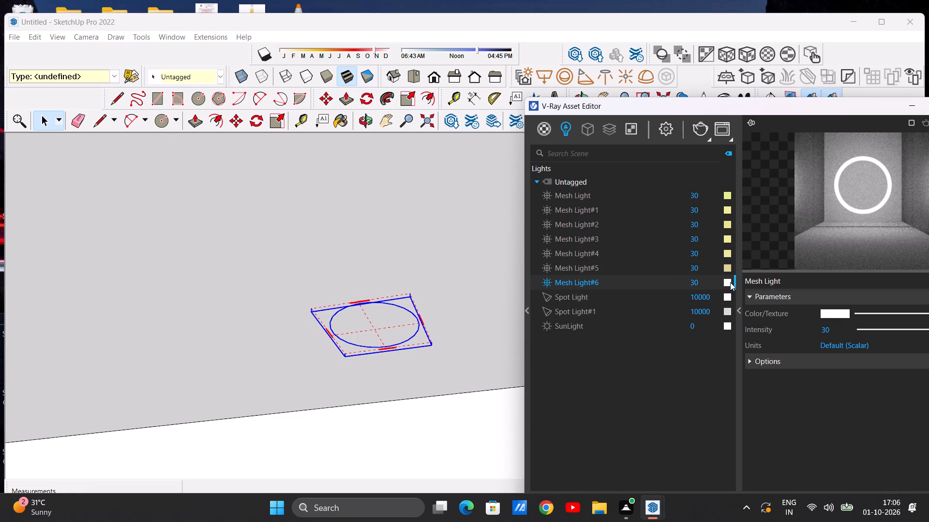
click(730, 282)
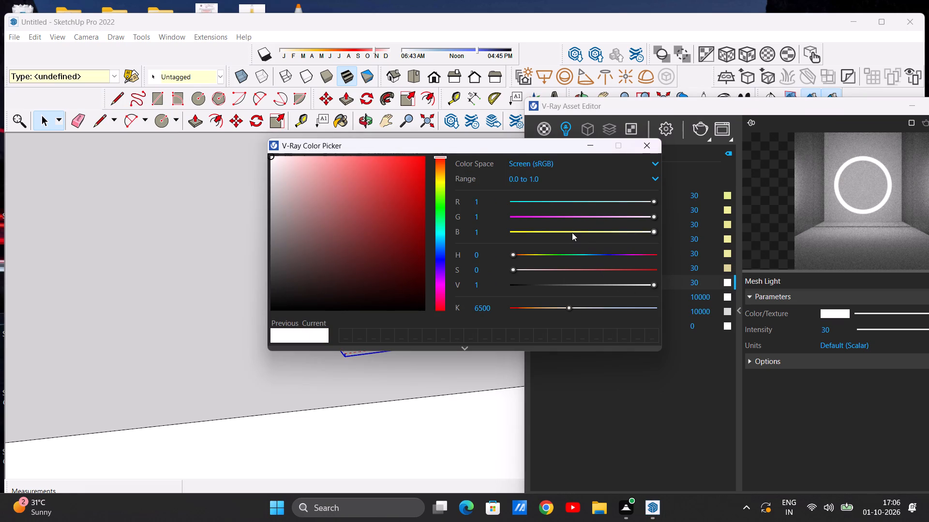
click(572, 232)
click(320, 174)
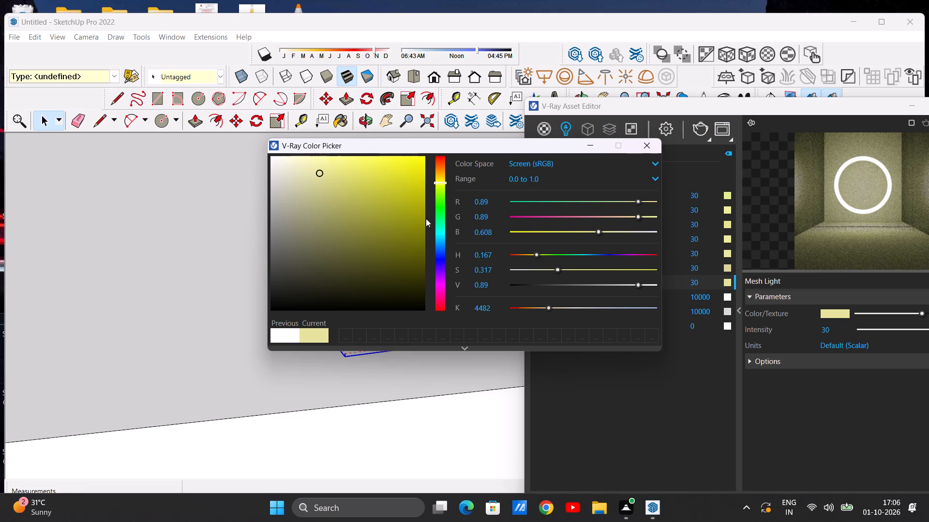
click(643, 145)
Group the front-row circle second from the wood-clad wall on the porch ceiling and convert it into a V-Ray mesh light.
scroll(630, 261, down, 2)
scroll(323, 274, down, 20)
scroll(323, 274, down, 6)
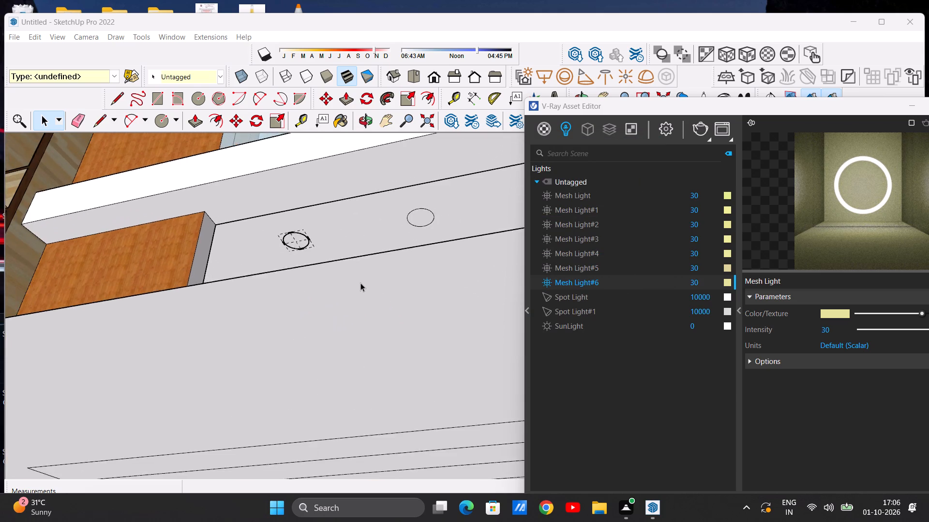
scroll(360, 283, down, 11)
middle_drag(386, 242, 390, 287)
scroll(415, 217, up, 3)
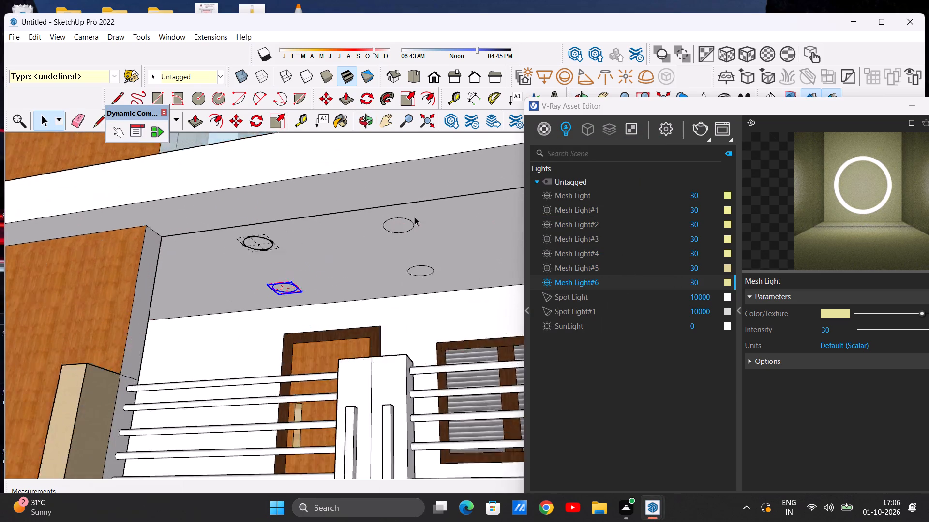
scroll(415, 217, up, 10)
middle_drag(396, 259, 392, 214)
scroll(390, 201, up, 5)
double_click(390, 201)
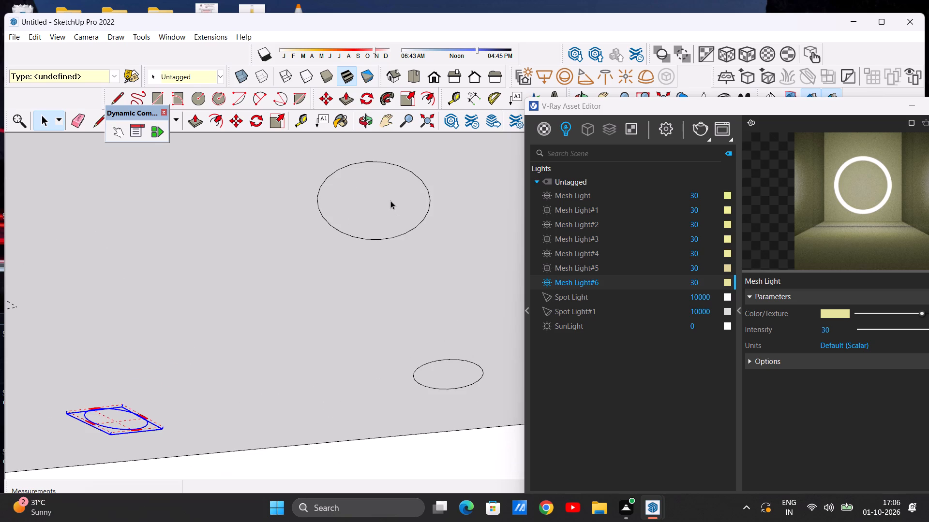
right_click(386, 204)
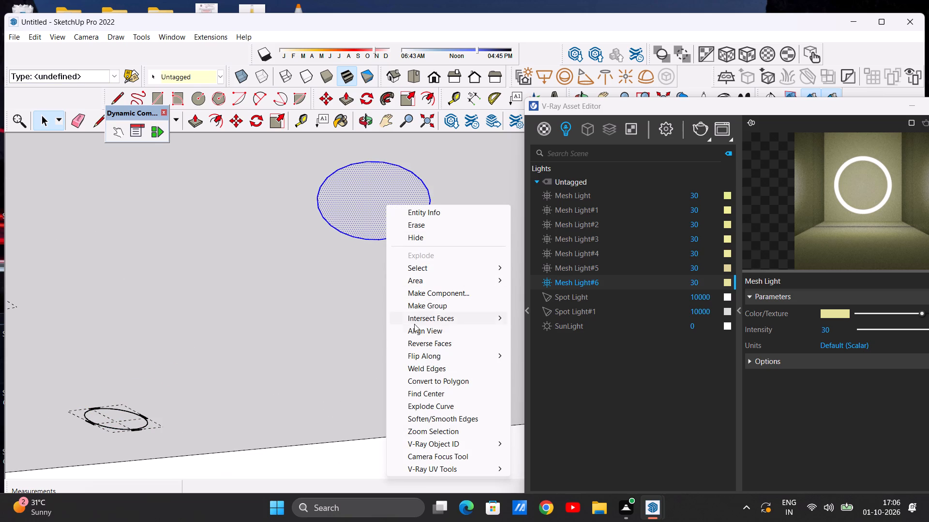
click(427, 306)
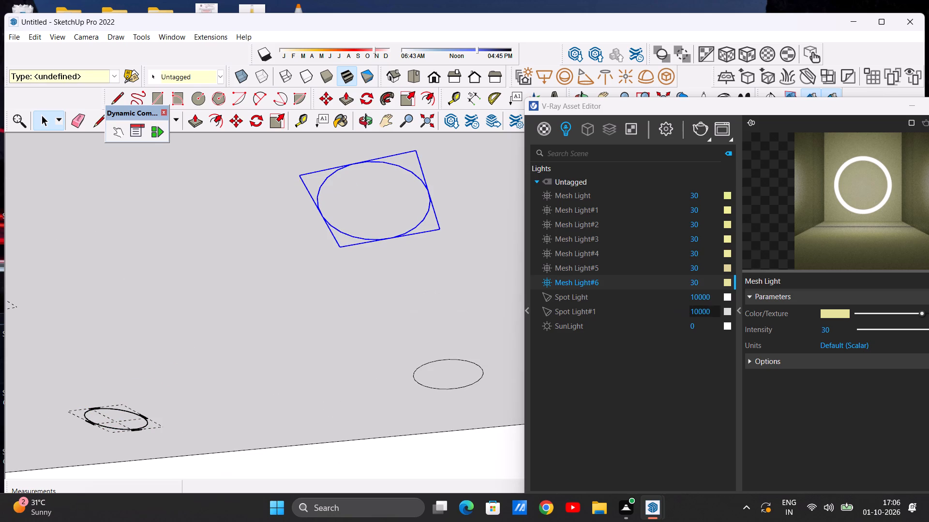
click(664, 72)
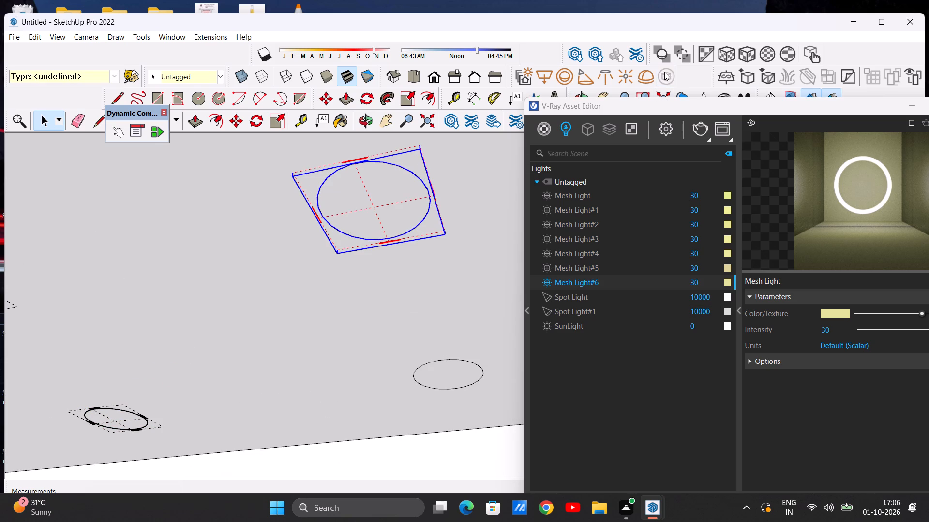
Set the color of the second front-row mesh light to pale yellow, RGB 0.859, 0.859, 0.58.
click(731, 295)
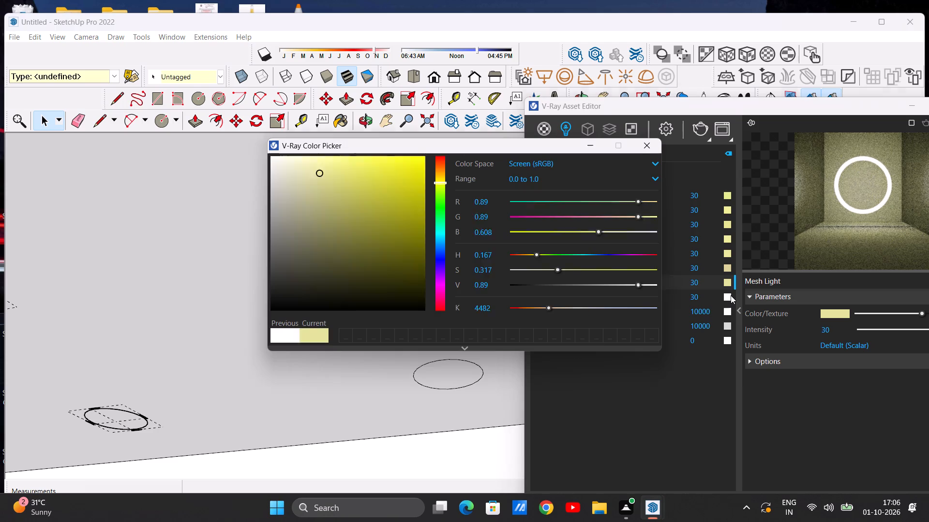
click(590, 231)
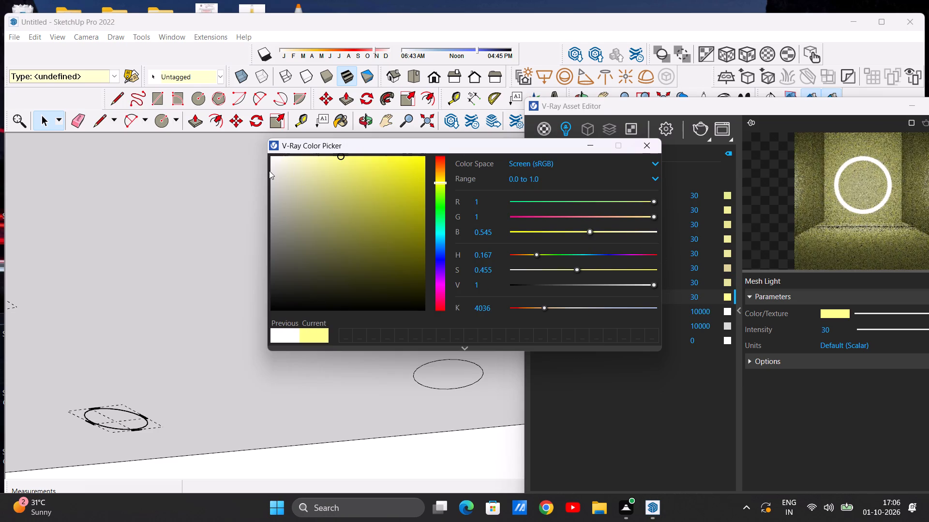
click(321, 178)
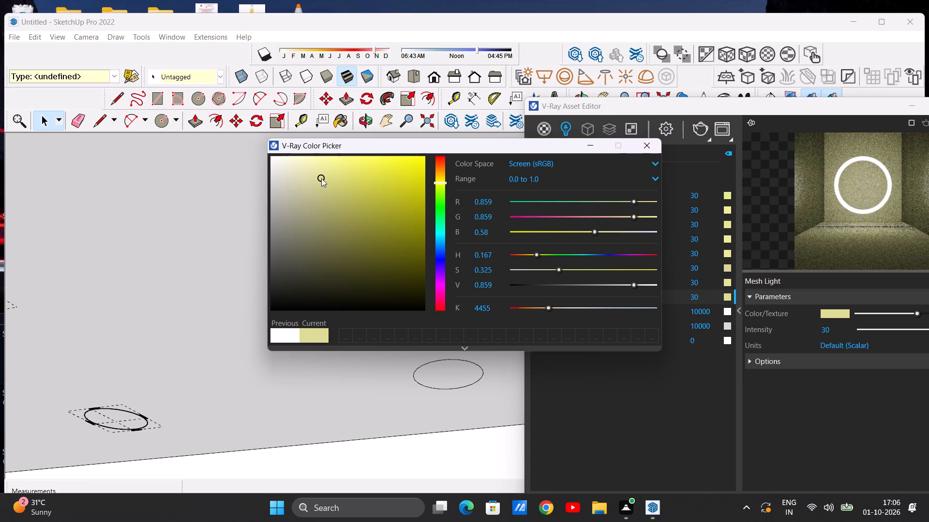
click(646, 145)
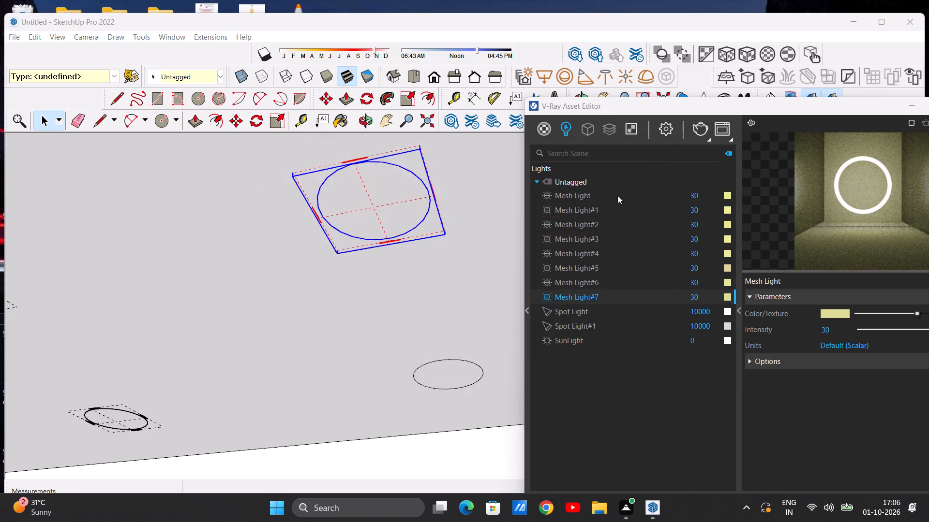
Group the back-row circle second from the wood-clad wall on the porch ceiling and convert it into a V-Ray mesh light.
scroll(346, 248, down, 17)
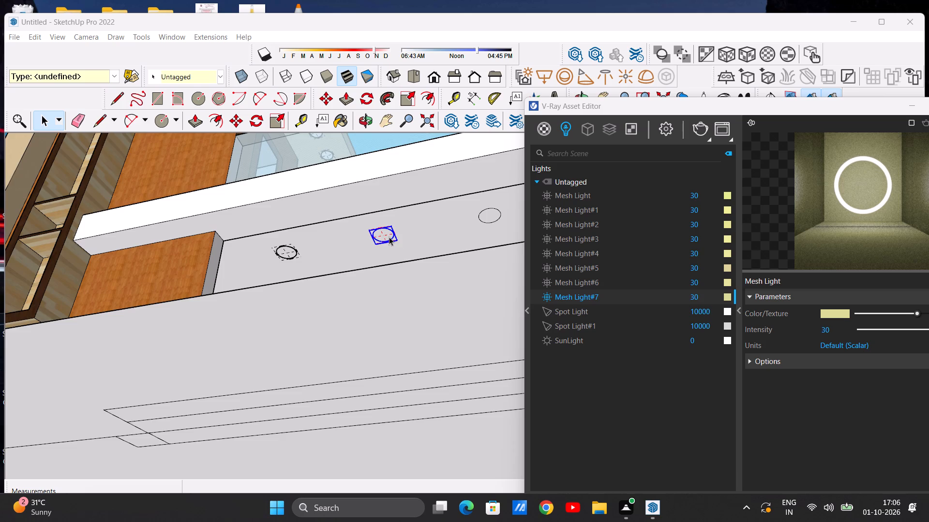
middle_drag(391, 262, 393, 301)
scroll(403, 243, up, 20)
scroll(403, 243, up, 1)
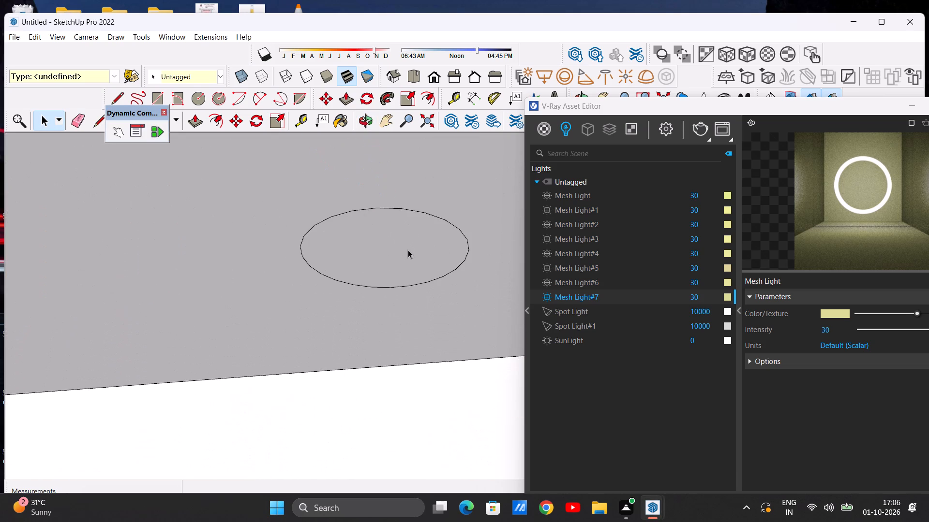
double_click(408, 250)
right_click(408, 250)
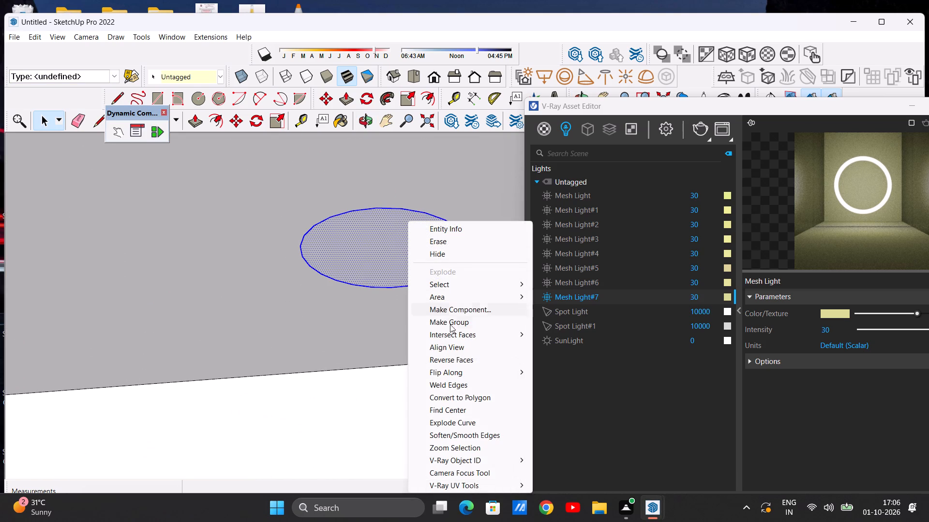
click(446, 320)
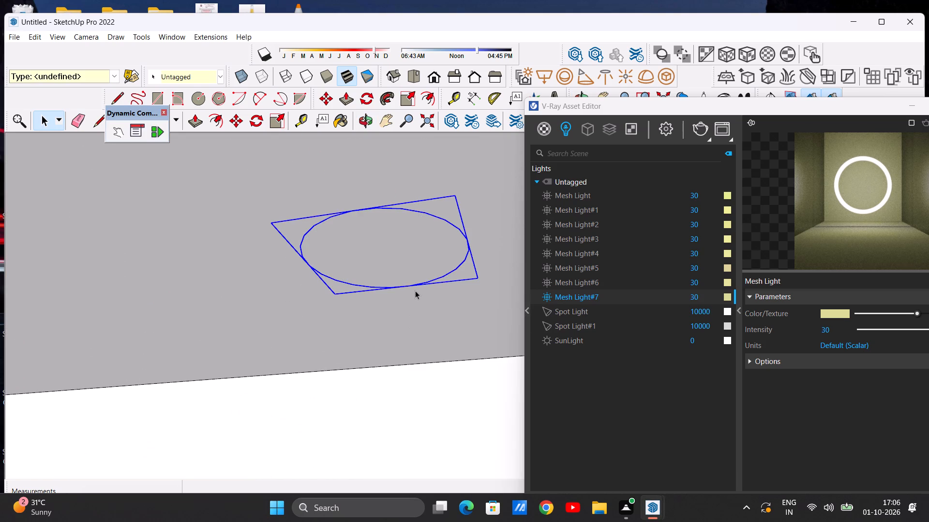
scroll(415, 290, down, 2)
click(666, 78)
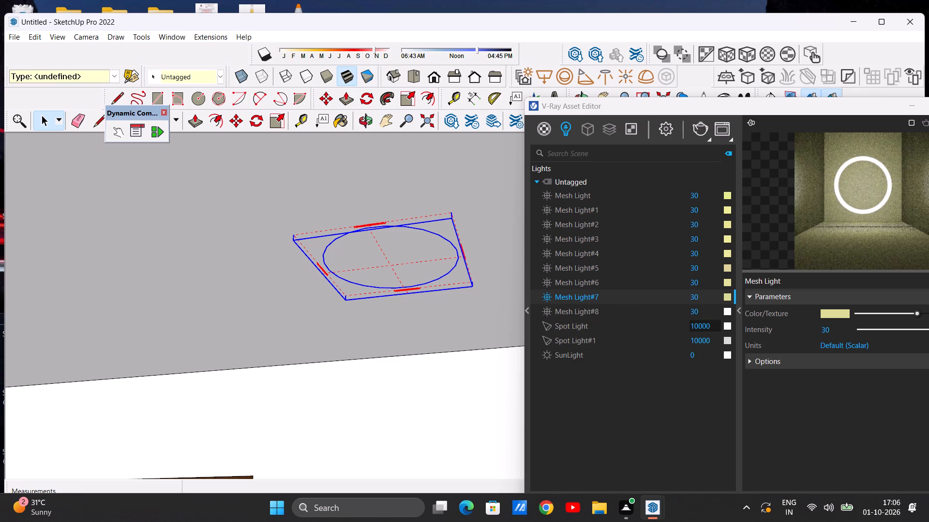
Set the color of the second back-row mesh light to pale yellow, RGB 0.886, 0.886, 0.653.
click(724, 312)
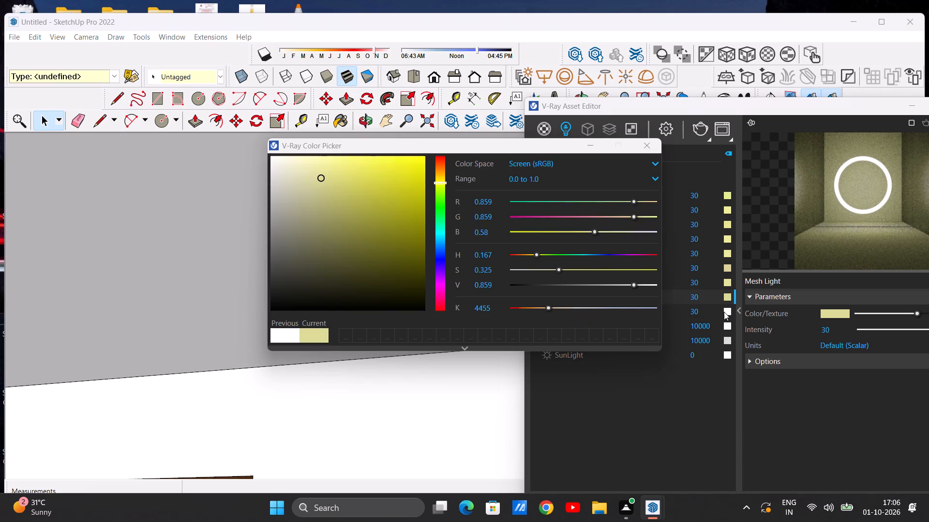
click(549, 229)
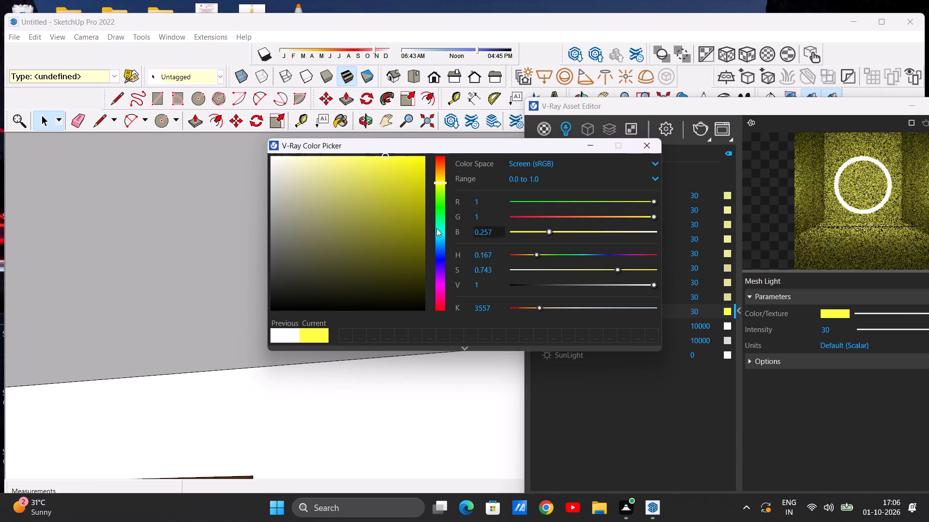
click(322, 179)
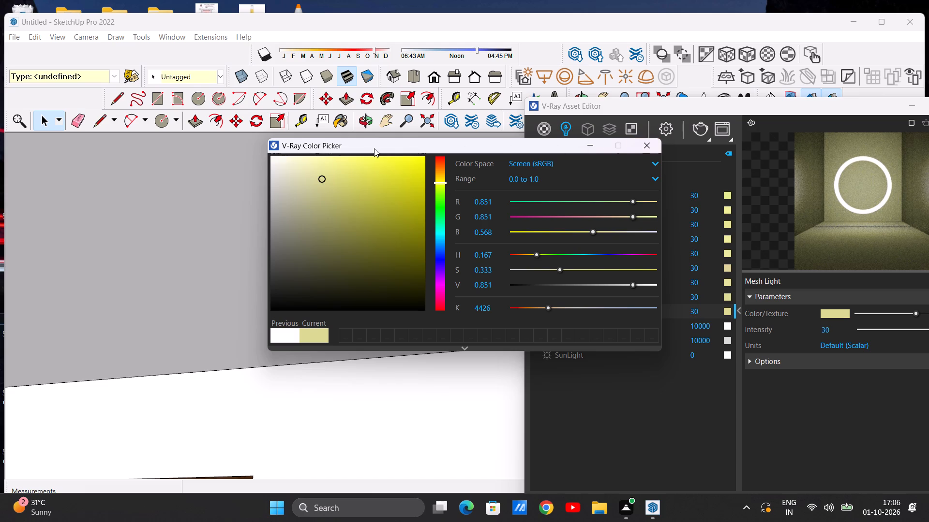
click(311, 174)
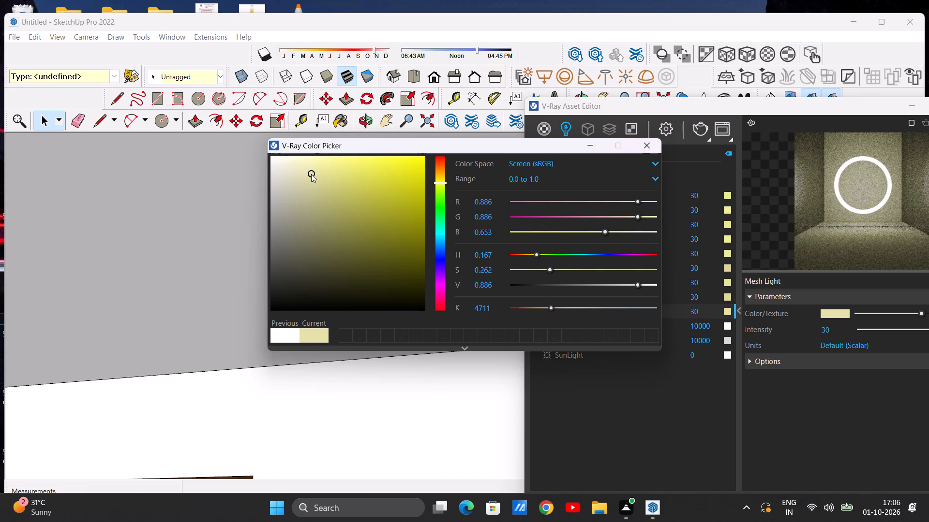
click(644, 150)
Group the front-row circle third from the wood-clad wall on the porch ceiling and convert it into a V-Ray mesh light.
scroll(409, 241, down, 14)
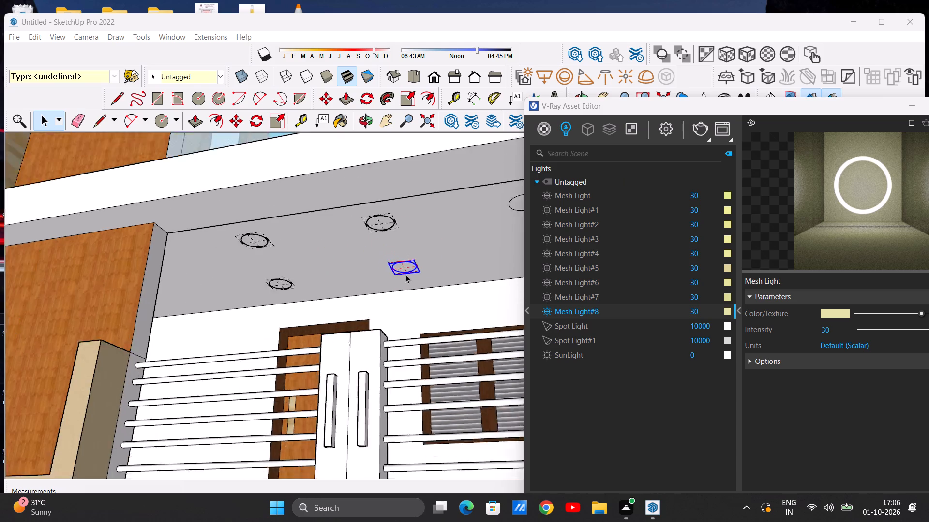
scroll(405, 275, down, 11)
scroll(466, 235, up, 15)
middle_drag(455, 254, 441, 227)
scroll(417, 241, up, 7)
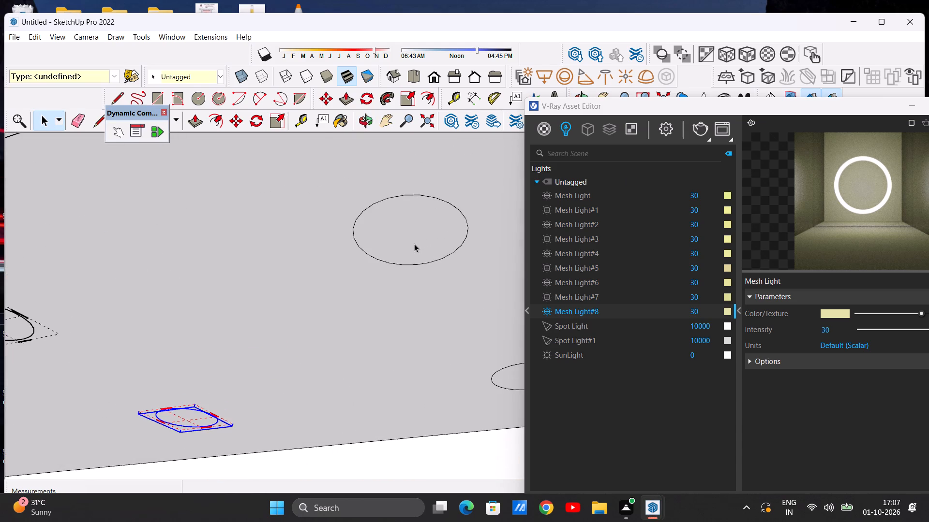
double_click(414, 244)
right_click(414, 244)
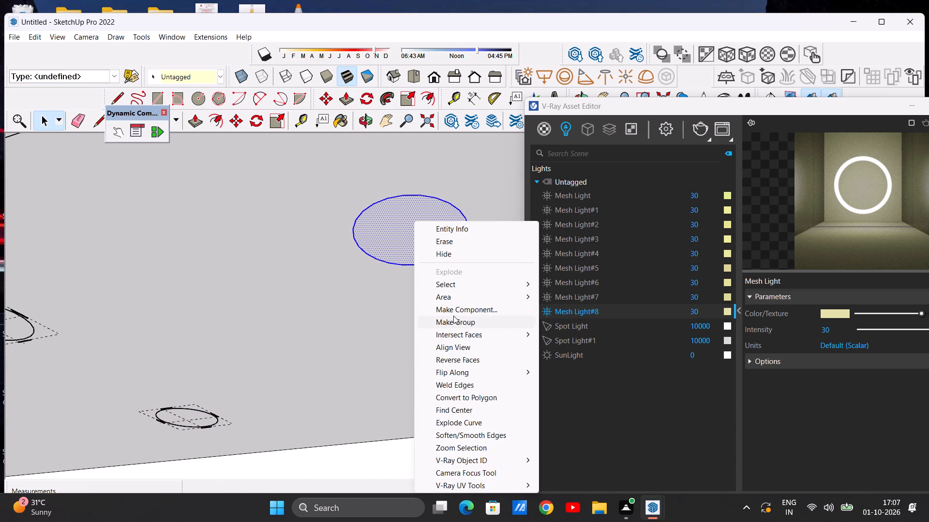
click(453, 316)
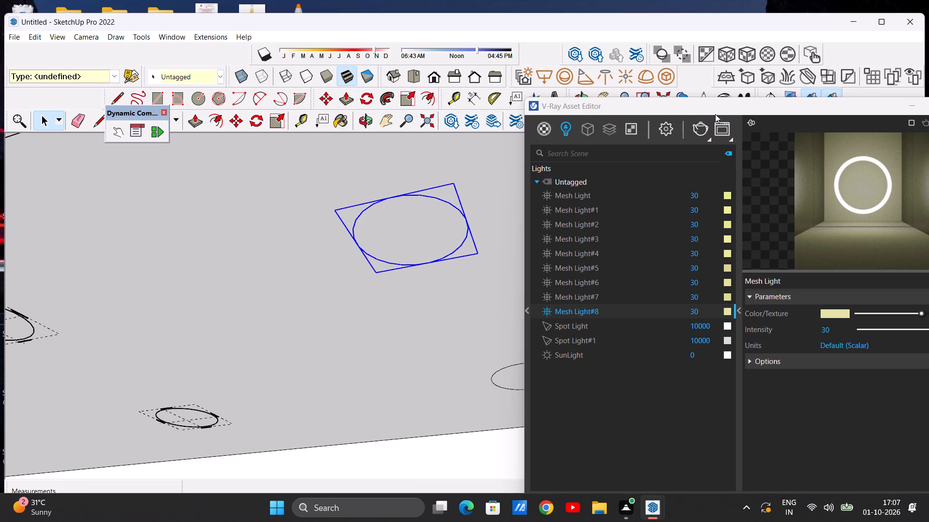
click(665, 71)
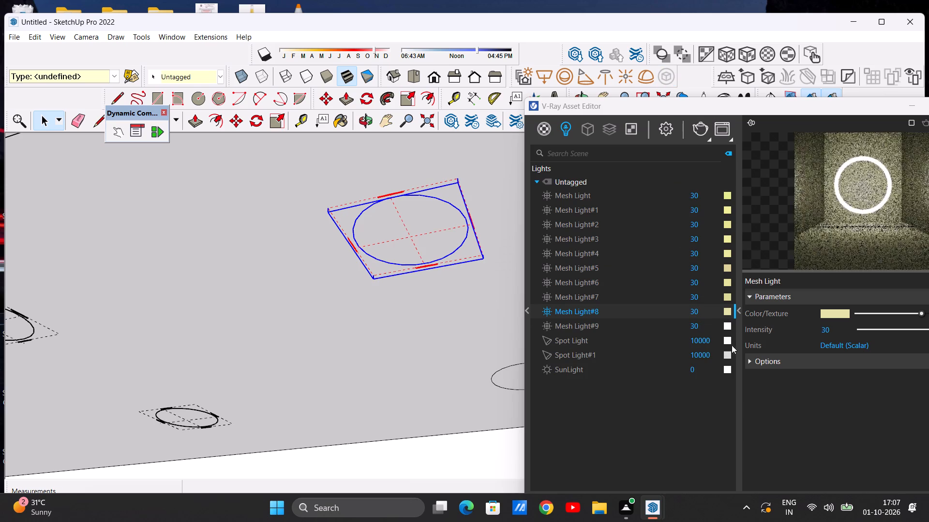
Set the color of the third front-row mesh light to pale yellow, RGB 0.89, 0.89, 0.59.
click(726, 327)
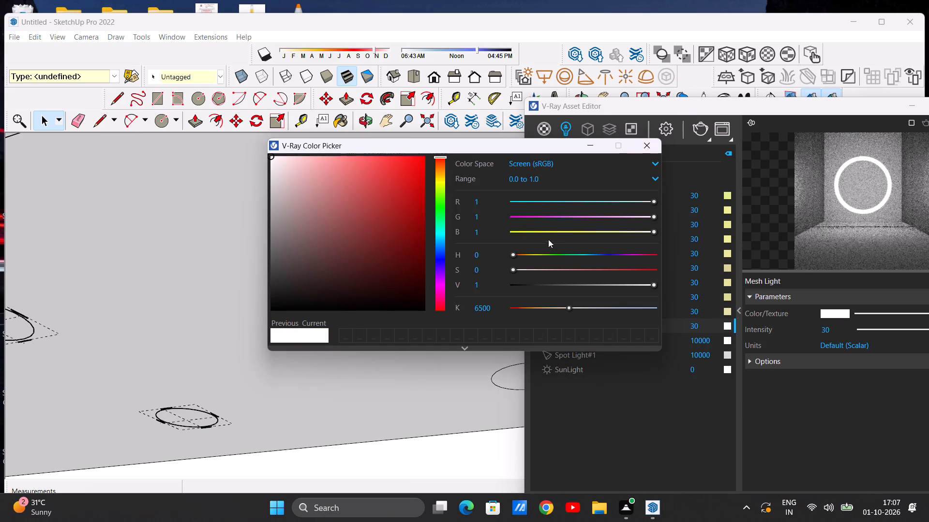
click(540, 231)
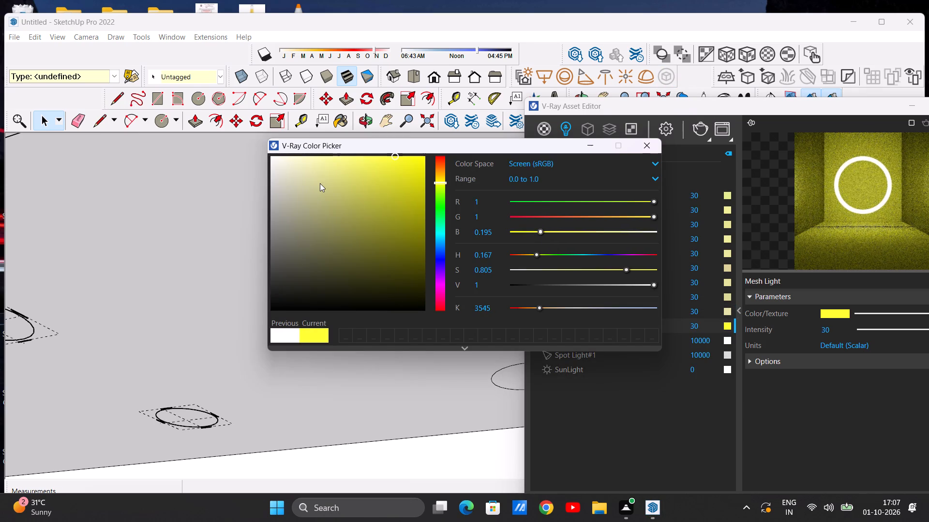
click(320, 183)
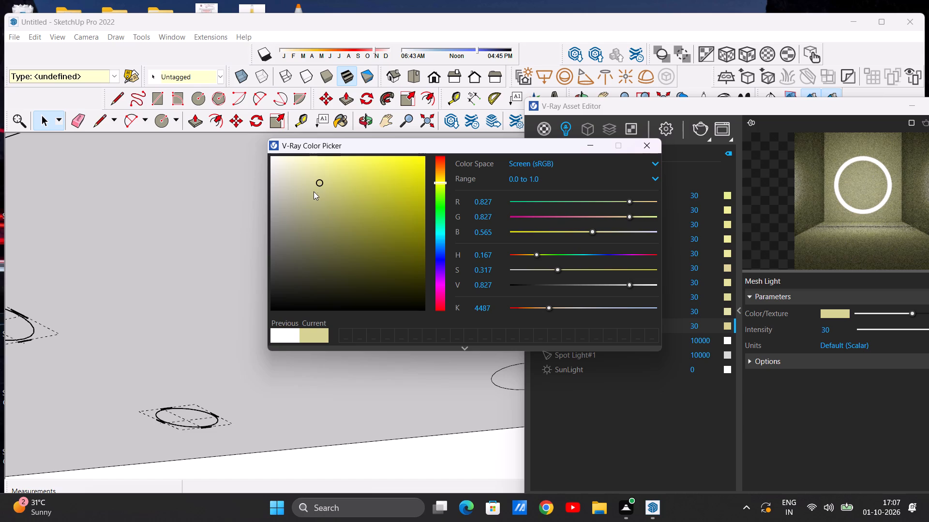
click(314, 191)
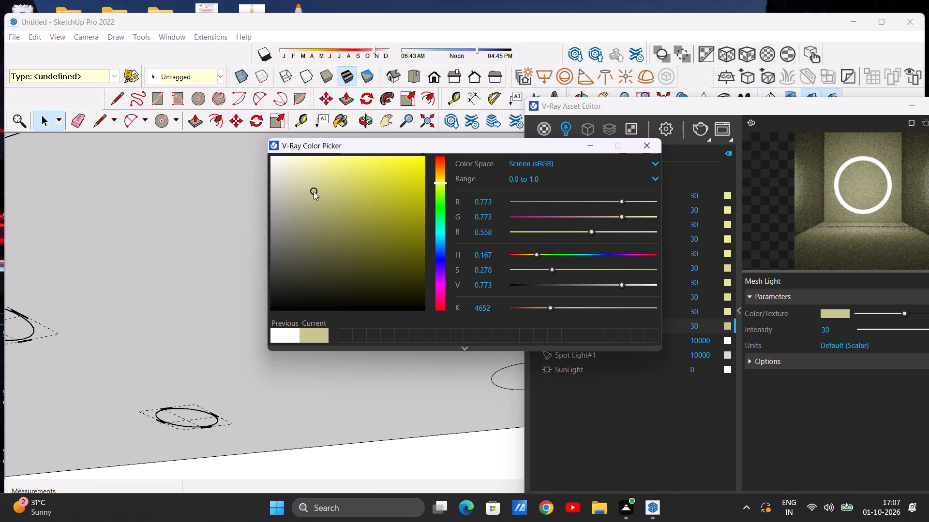
click(319, 176)
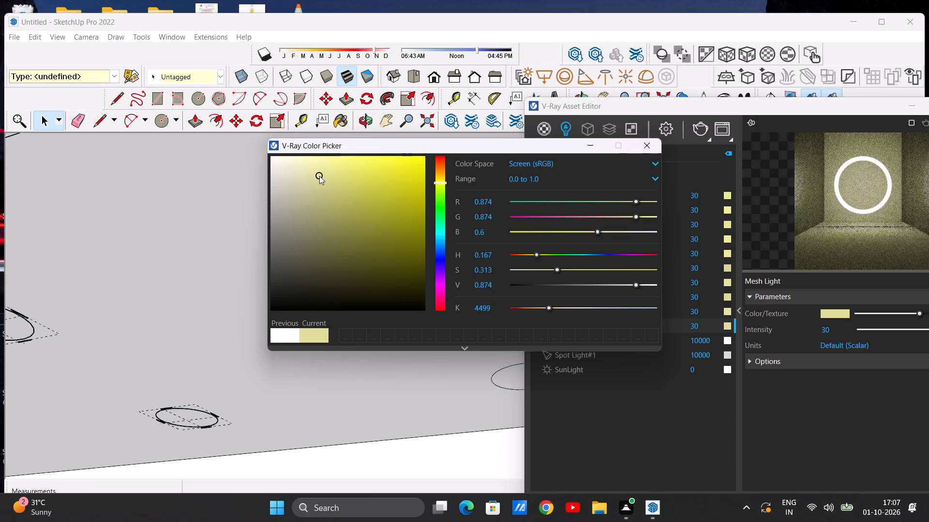
click(321, 184)
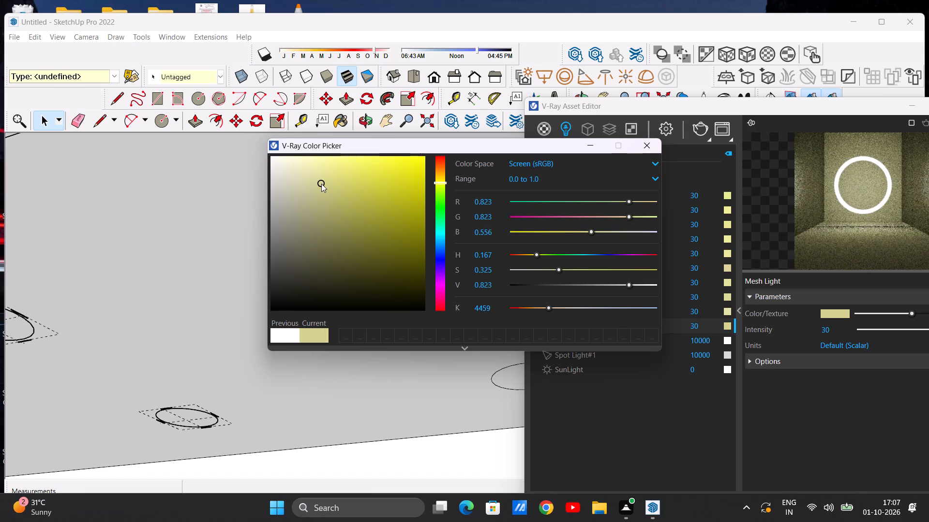
click(324, 177)
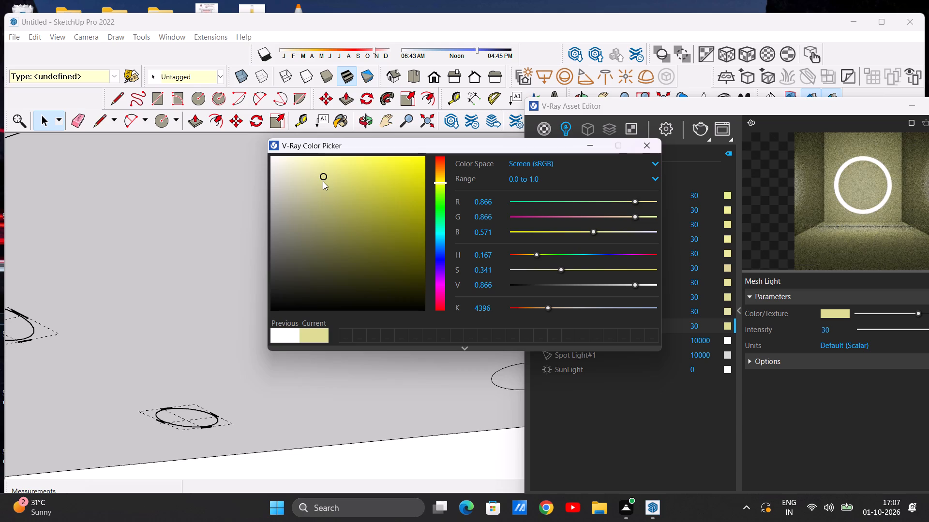
click(321, 185)
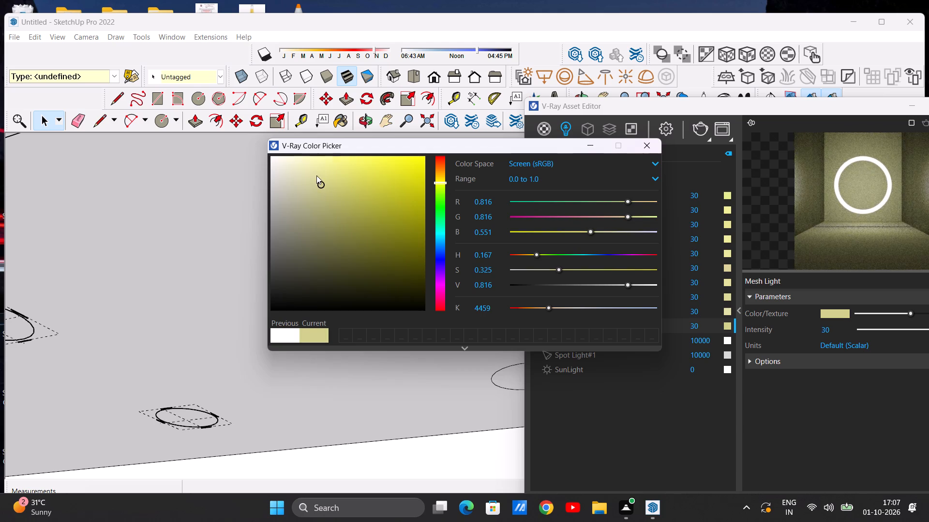
click(316, 175)
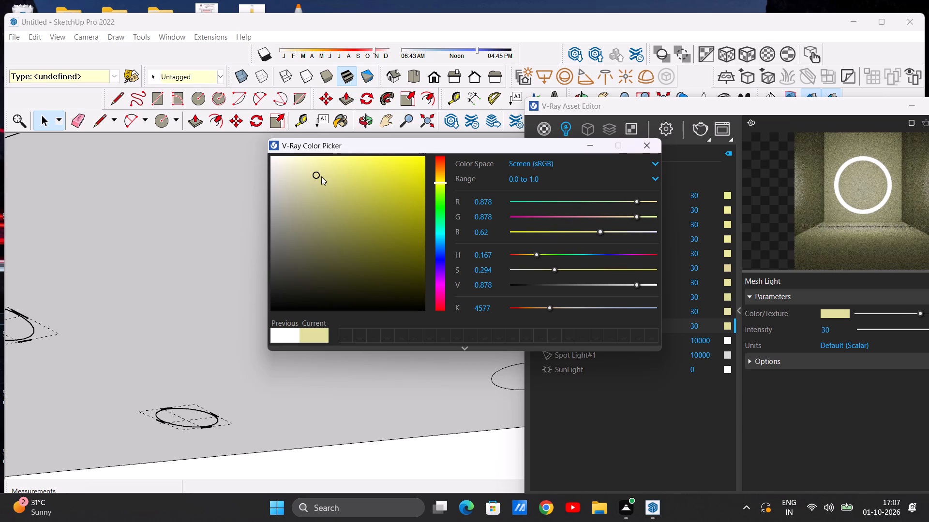
click(323, 174)
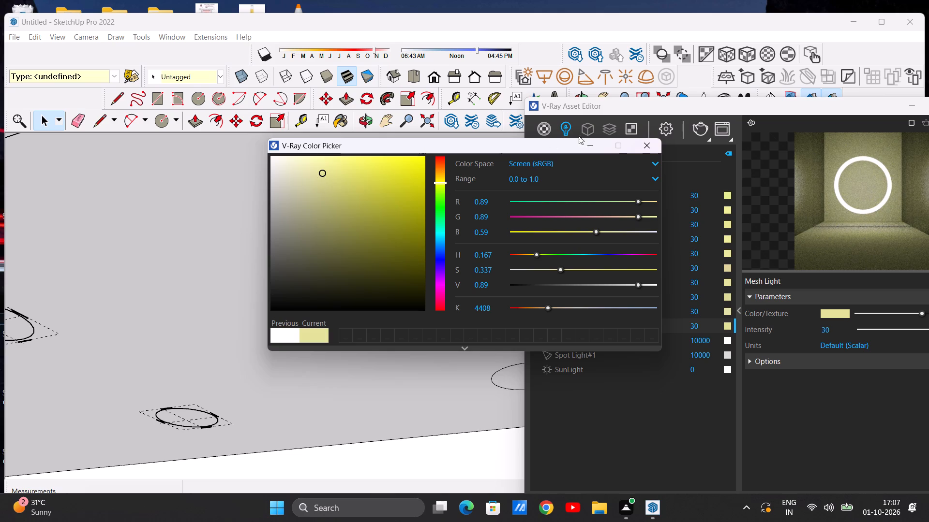
click(644, 146)
Group the back-row circle third from the wood-clad wall on the porch ceiling and convert it into a V-Ray mesh light.
scroll(421, 205, down, 20)
scroll(437, 251, up, 8)
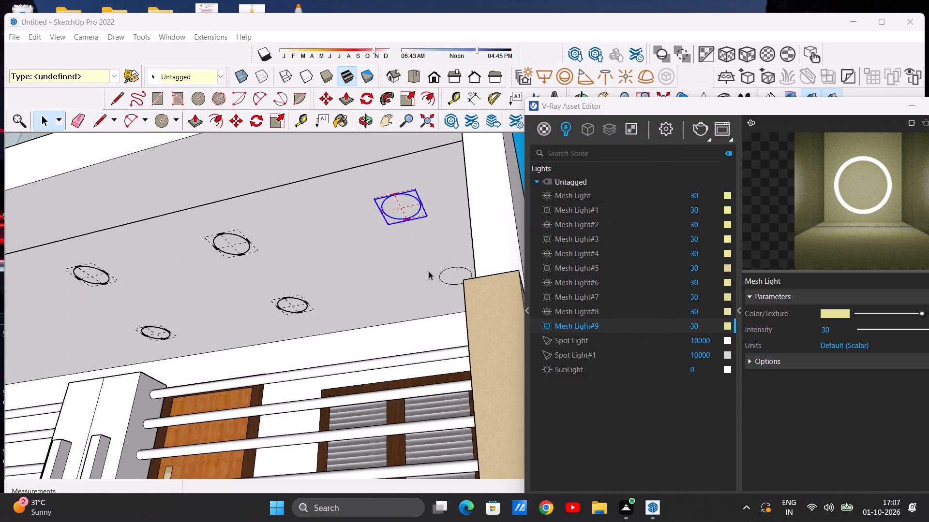
middle_drag(429, 271, 447, 275)
scroll(448, 277, up, 13)
double_click(449, 276)
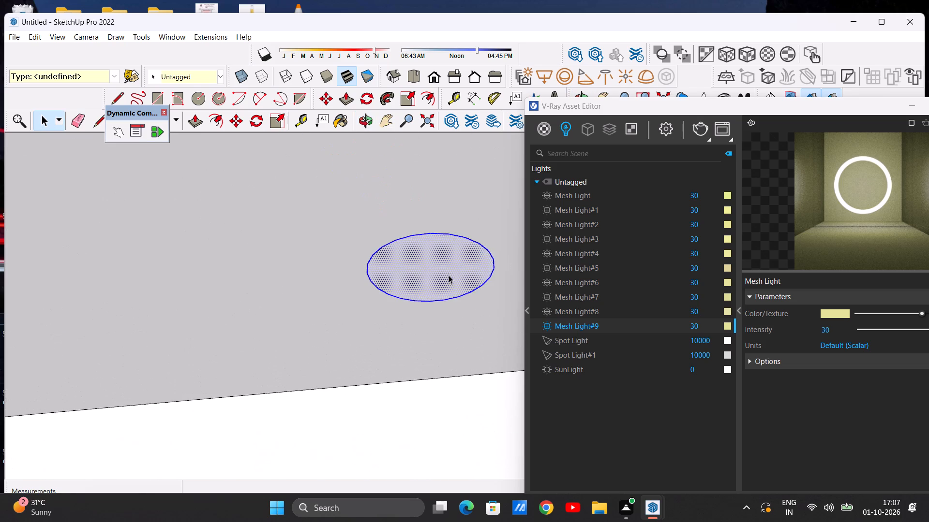
right_click(443, 271)
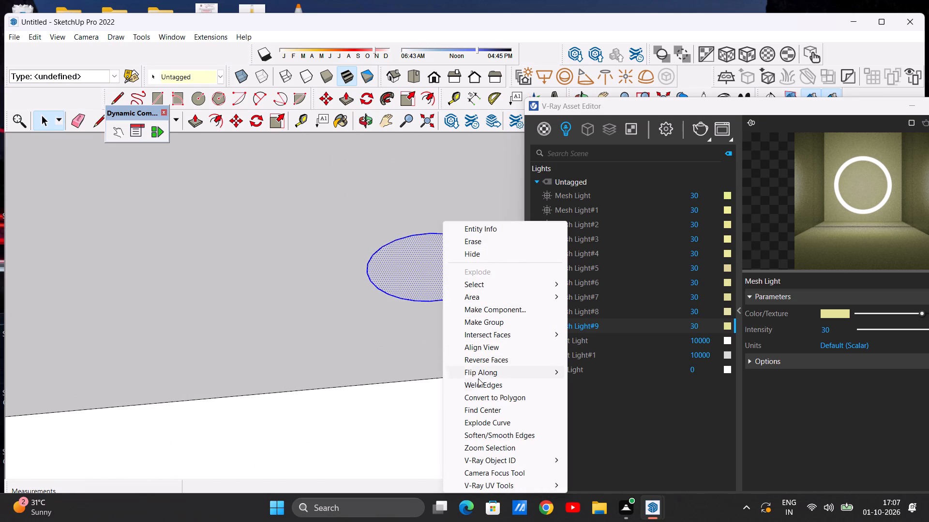
click(467, 320)
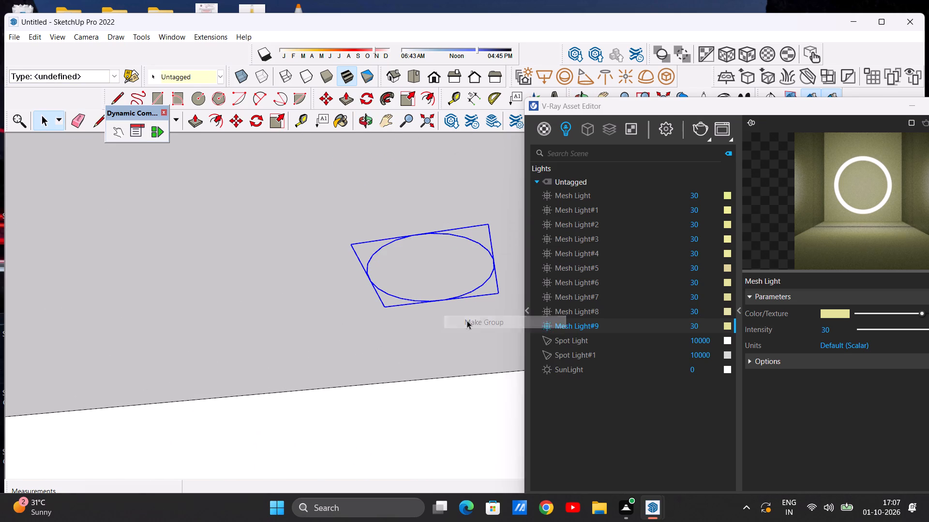
click(662, 76)
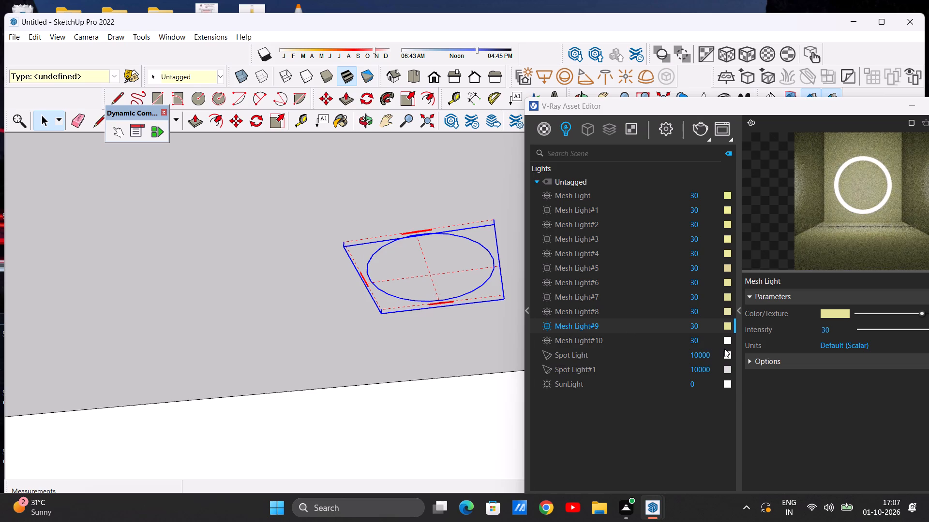
Set the color of the third back-row mesh light to pale yellow, RGB 0.847, 0.847, 0.591.
click(727, 341)
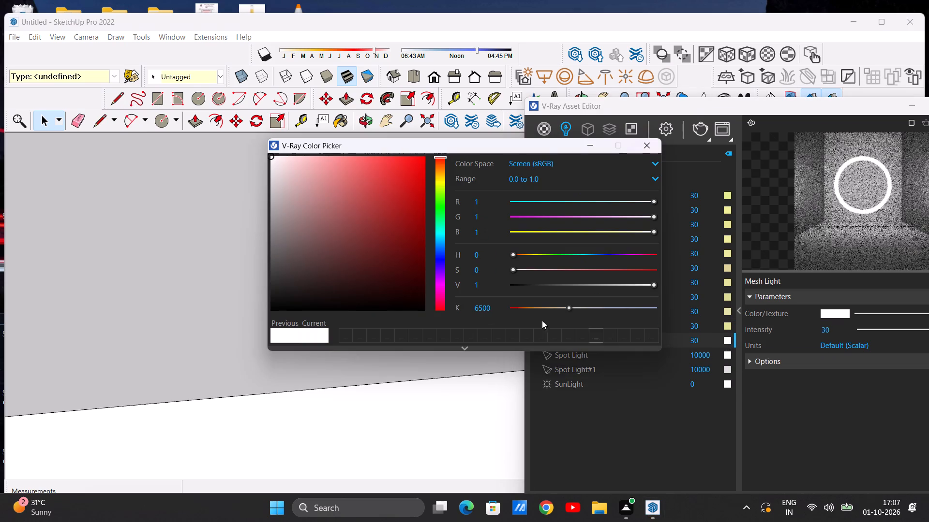
click(541, 231)
click(317, 180)
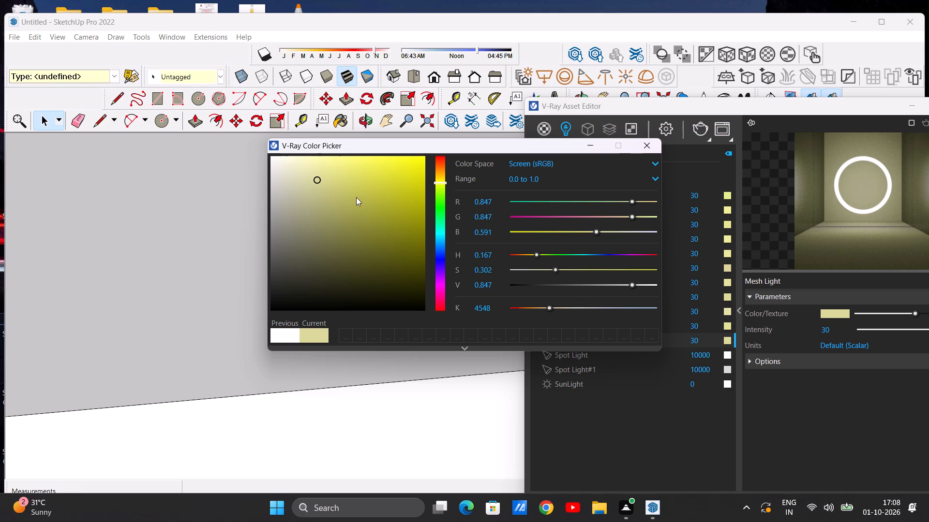
click(647, 147)
Start a V-Ray render of the porch from below, with the six ceiling lights, door and window in frame.
scroll(429, 232, down, 20)
scroll(429, 232, down, 1)
scroll(447, 250, up, 1)
scroll(446, 250, down, 2)
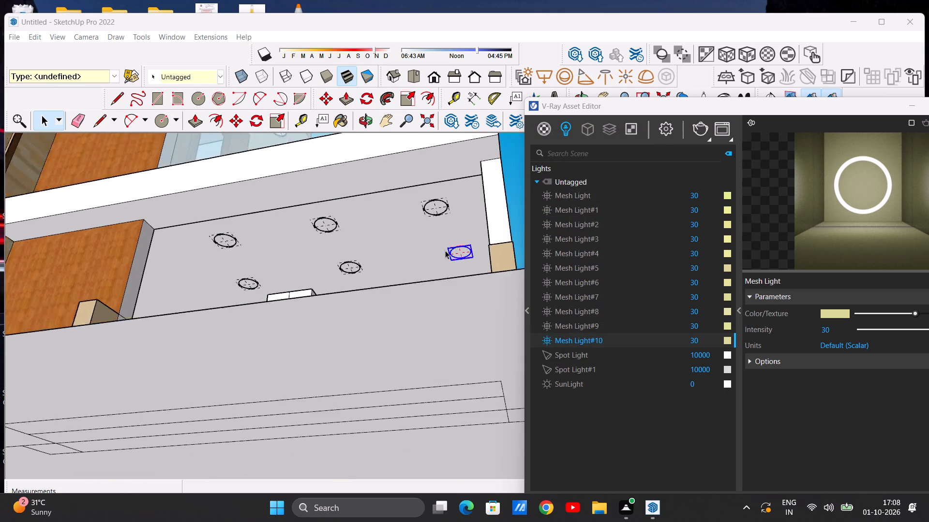
scroll(445, 250, down, 2)
middle_drag(422, 242, 421, 282)
scroll(411, 204, up, 5)
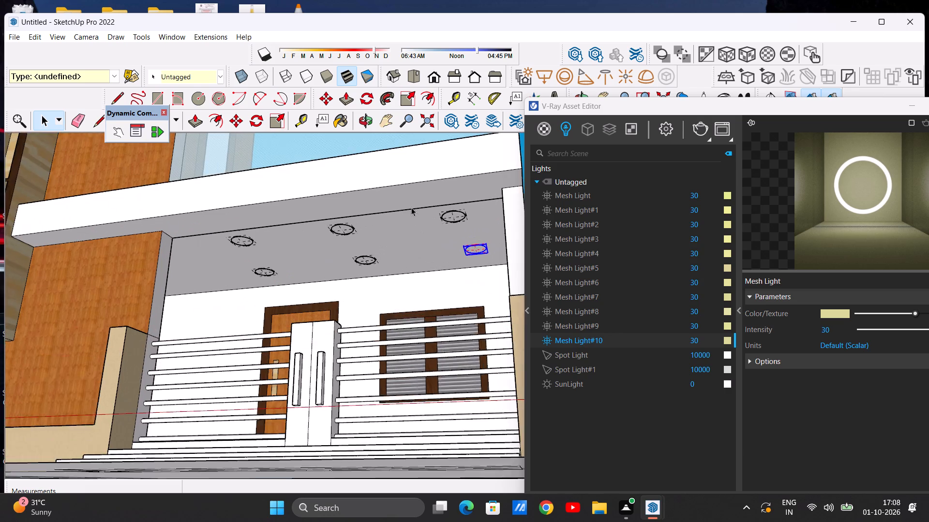
middle_drag(411, 239, 417, 272)
middle_drag(417, 267, 418, 242)
scroll(418, 238, up, 2)
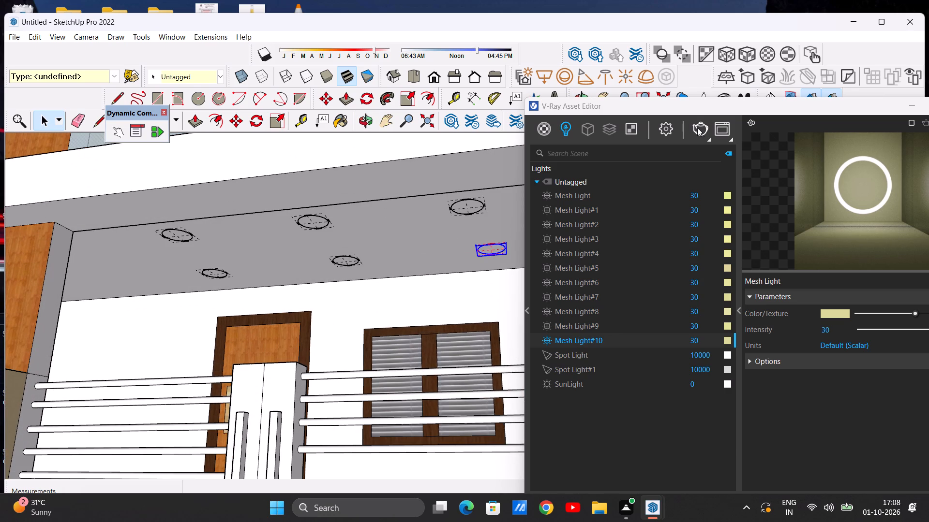
click(698, 128)
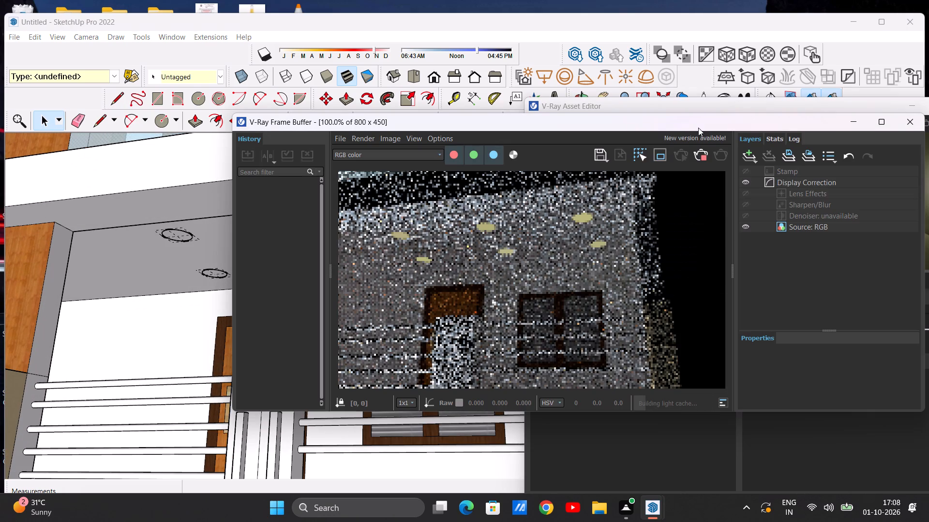
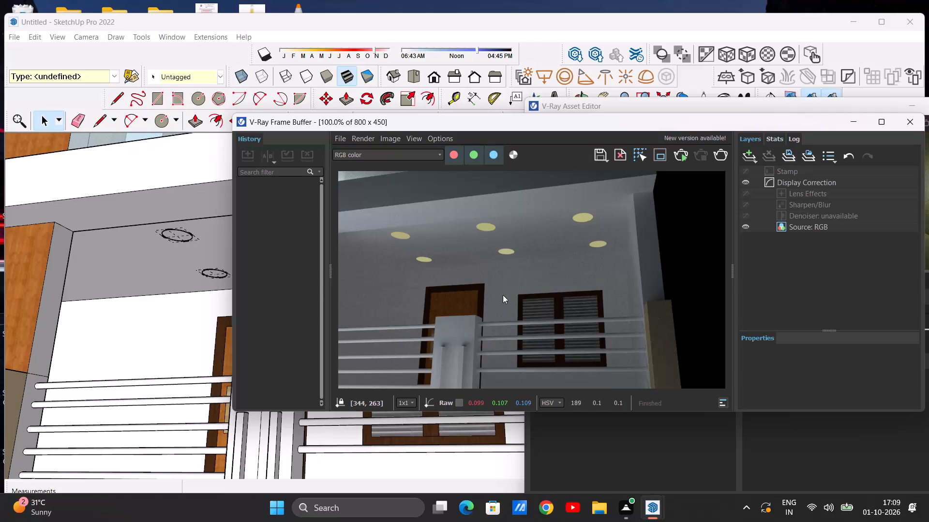
Examine the finished porch render closely, checking the six ceiling lights, door, window and railing, and close it.
scroll(526, 285, down, 2)
scroll(525, 282, up, 2)
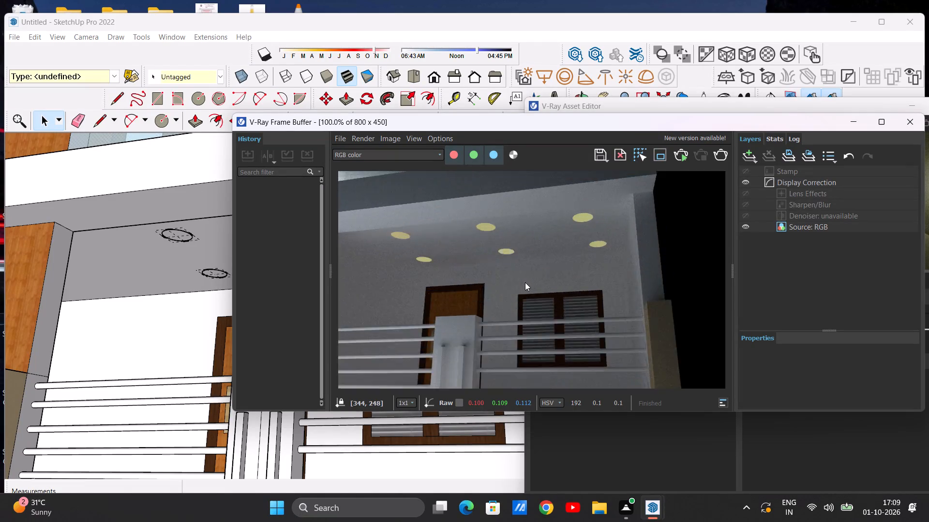
scroll(525, 282, up, 2)
scroll(525, 282, down, 2)
scroll(525, 309, up, 2)
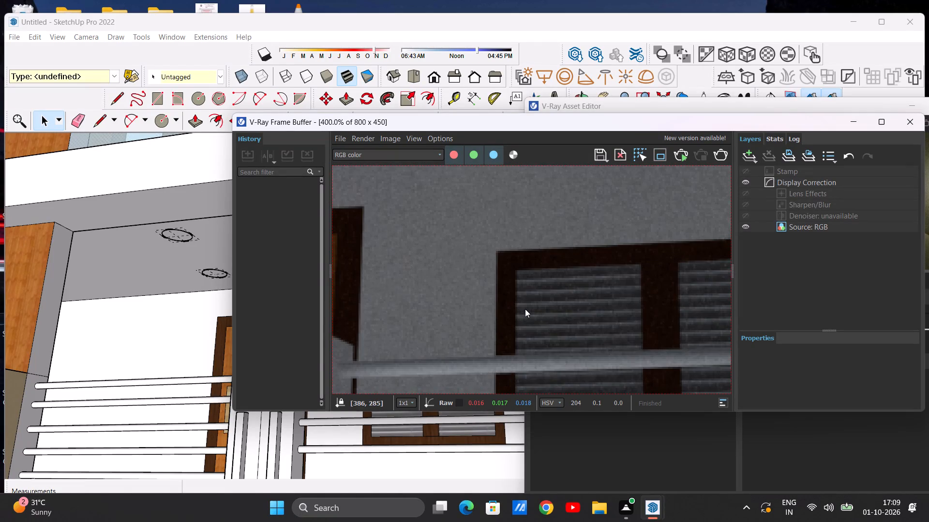
scroll(525, 309, down, 3)
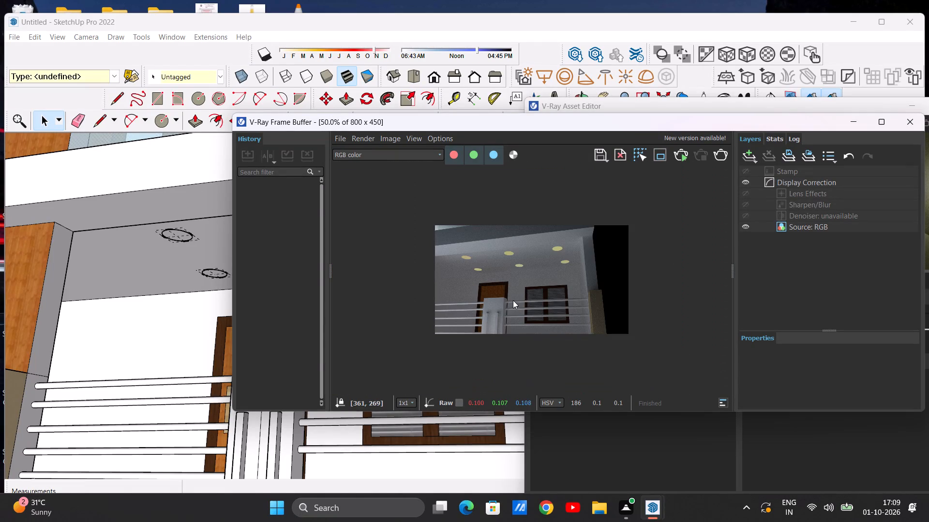
scroll(516, 295, up, 1)
scroll(516, 296, down, 1)
scroll(540, 296, up, 1)
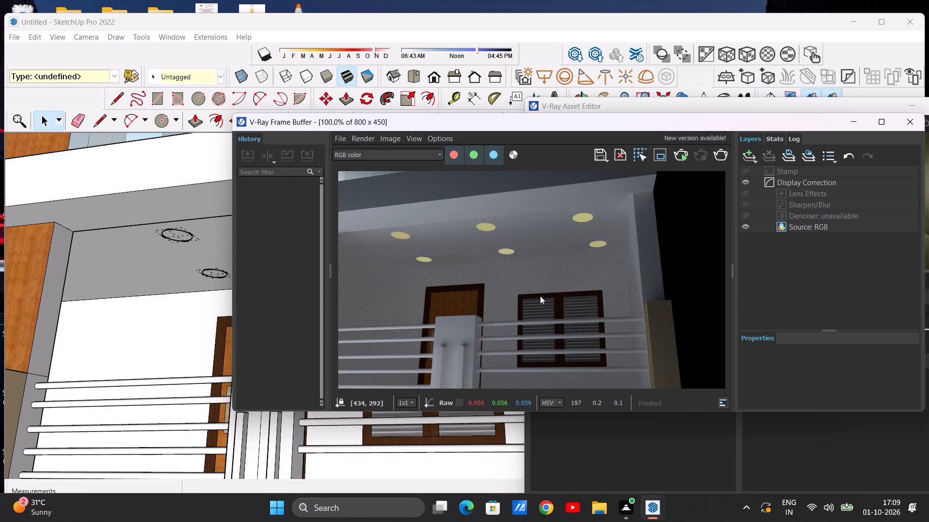
scroll(516, 295, down, 1)
scroll(516, 295, up, 1)
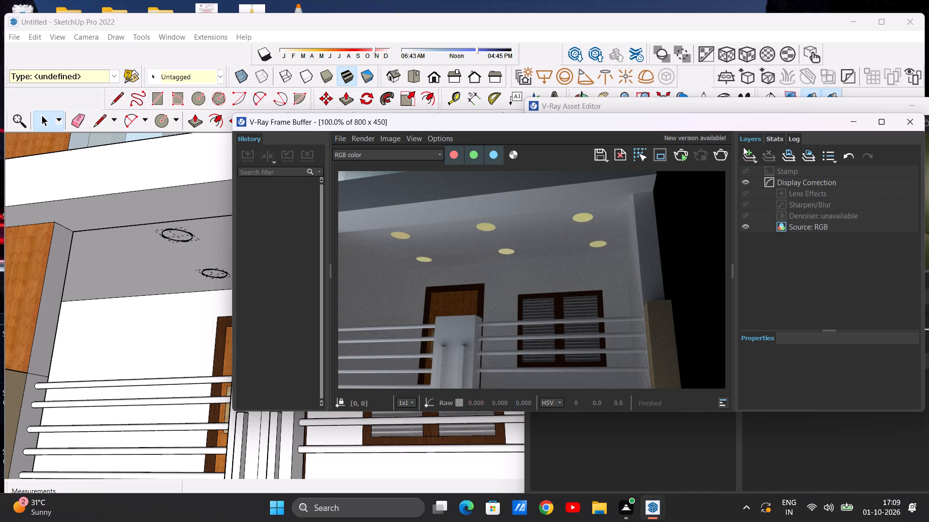
click(906, 117)
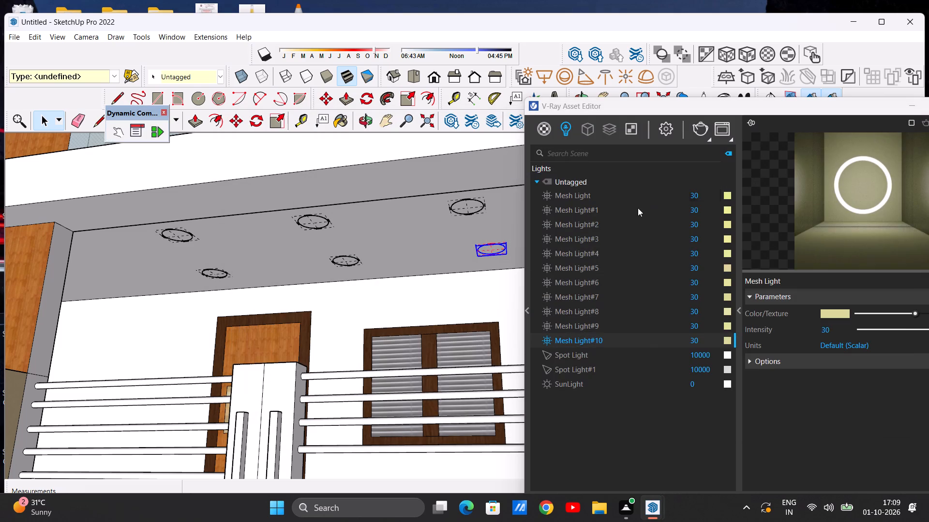
Start a V-Ray render of the house from a low angle, framing the wood-clad tower, roof overhang lights and porch ceiling.
scroll(473, 233, down, 4)
scroll(387, 236, down, 5)
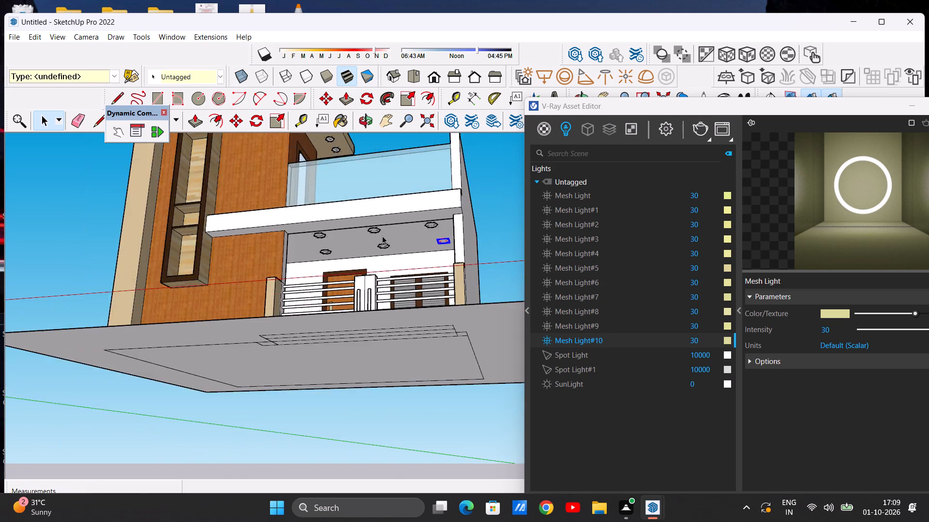
scroll(382, 236, down, 11)
middle_drag(384, 223, 365, 269)
scroll(360, 224, up, 4)
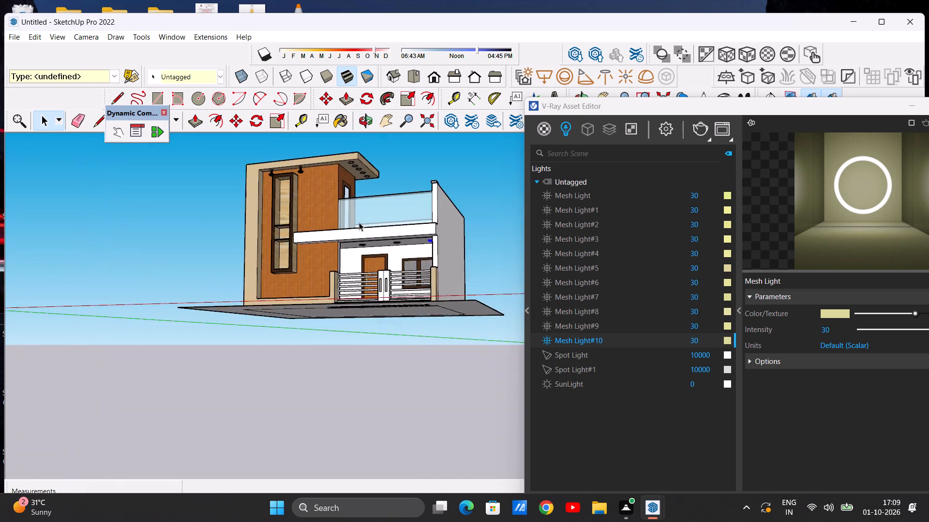
scroll(359, 222, up, 2)
middle_drag(343, 228, 376, 227)
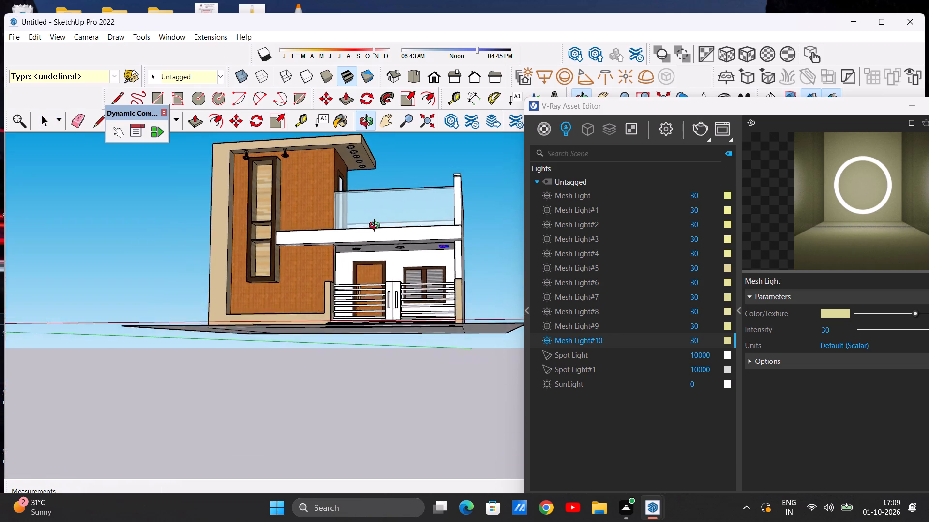
middle_drag(376, 227, 345, 173)
scroll(337, 166, up, 5)
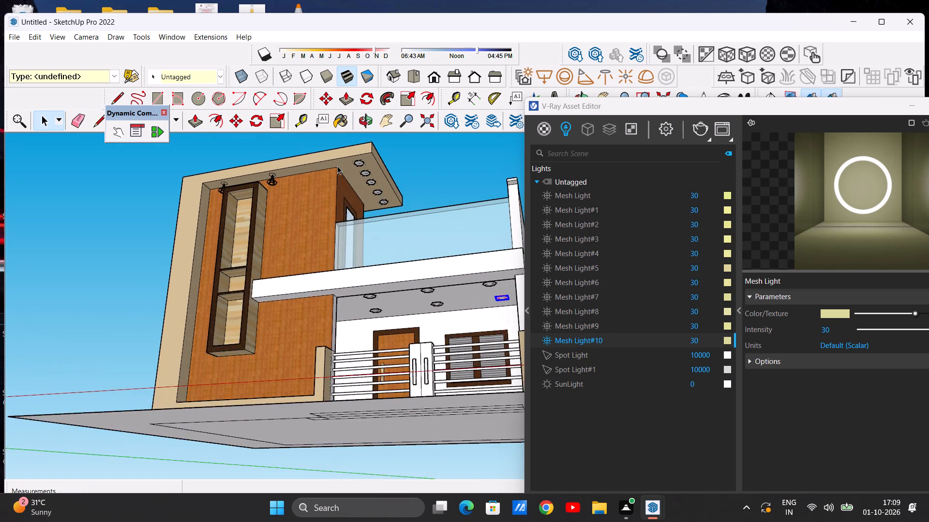
scroll(330, 183, down, 1)
scroll(355, 179, up, 2)
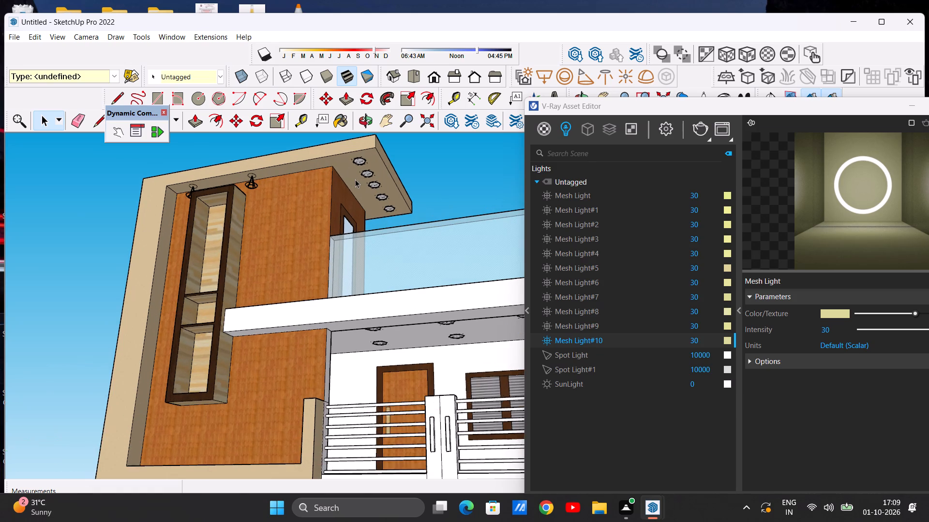
scroll(328, 187, down, 2)
middle_drag(318, 227, 330, 191)
scroll(344, 177, up, 2)
scroll(329, 188, down, 1)
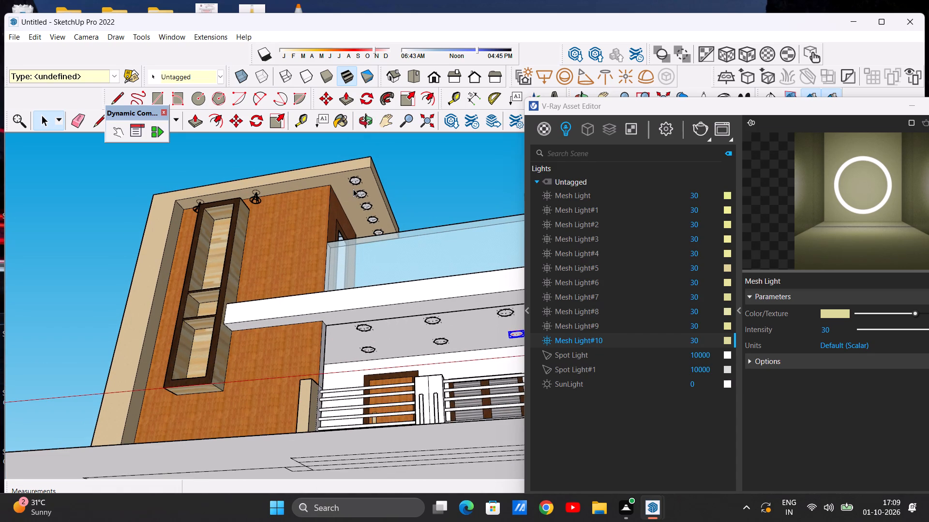
click(694, 132)
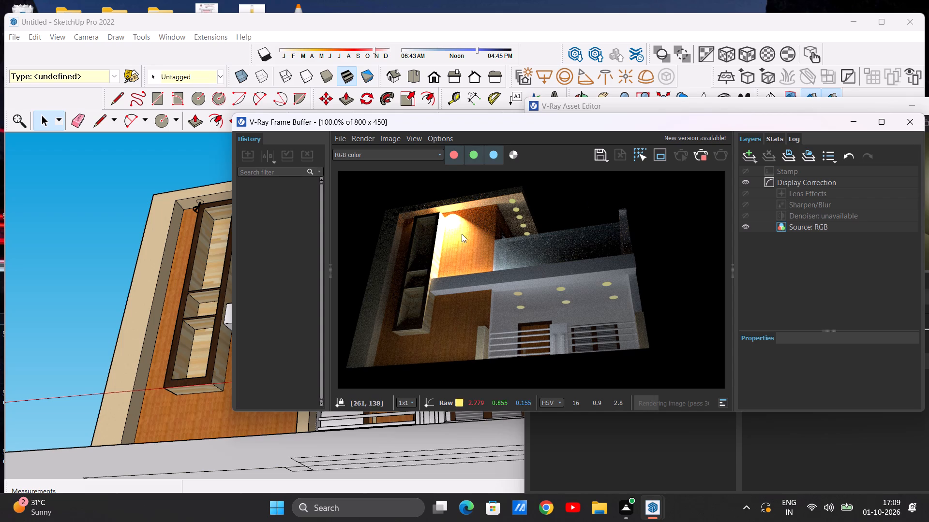
Examine the tower spotlight, overhang lights and porch ceiling in the running render, stop it and close the render window.
scroll(496, 232, down, 1)
scroll(490, 255, up, 2)
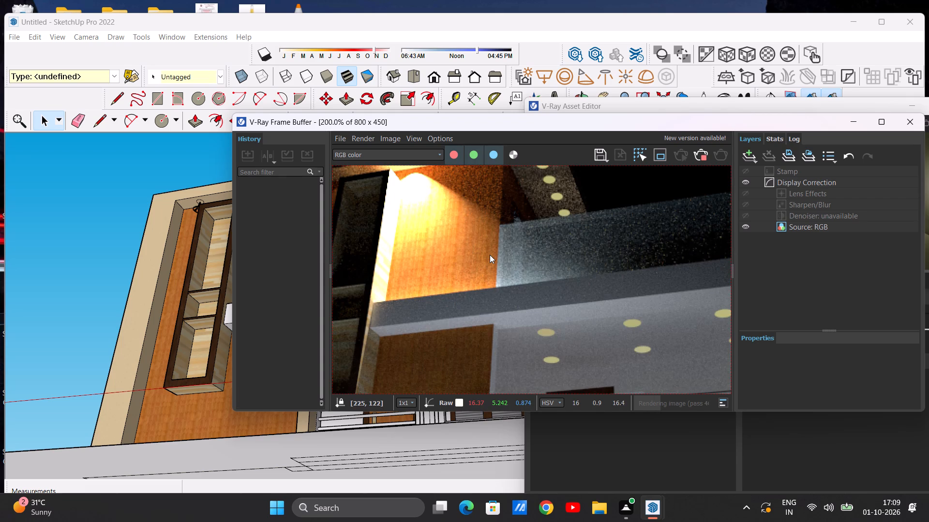
scroll(490, 255, down, 1)
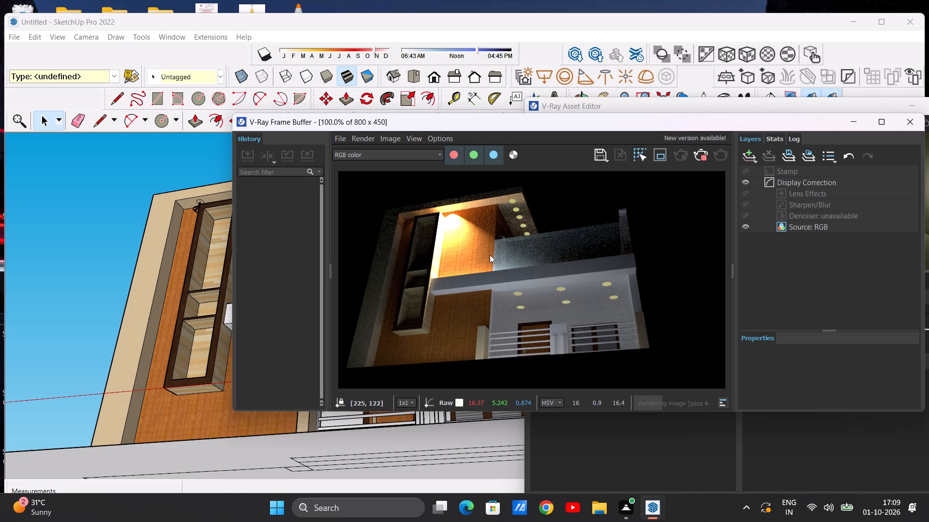
scroll(511, 207, up, 1)
scroll(519, 213, down, 1)
scroll(519, 213, up, 1)
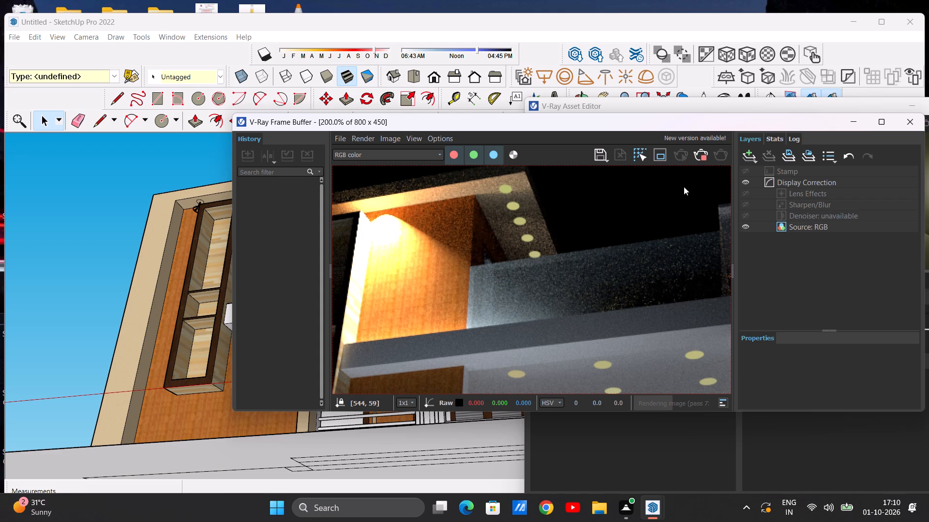
click(697, 156)
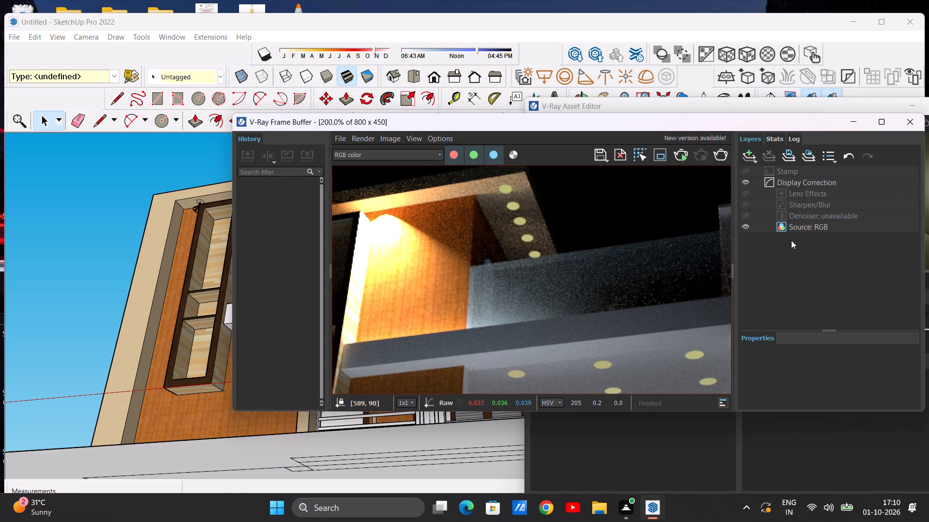
click(766, 338)
scroll(788, 321, down, 3)
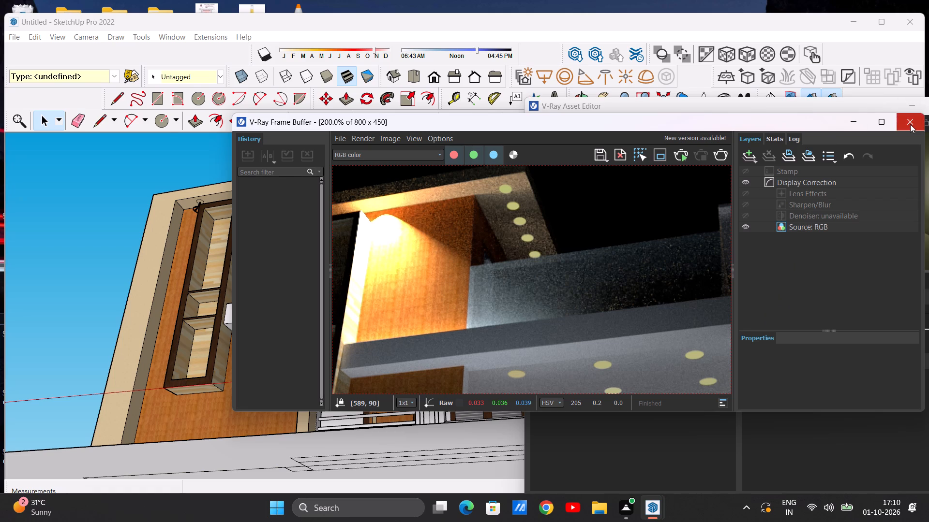
click(911, 124)
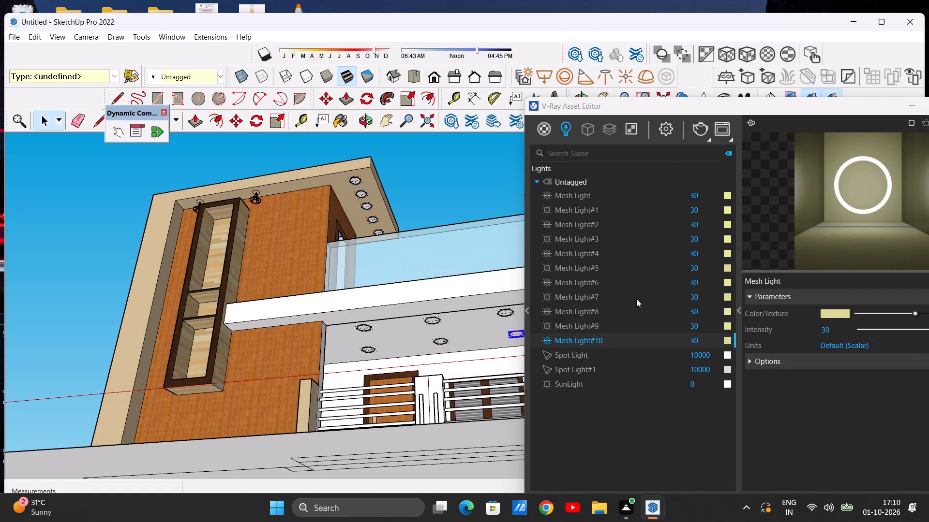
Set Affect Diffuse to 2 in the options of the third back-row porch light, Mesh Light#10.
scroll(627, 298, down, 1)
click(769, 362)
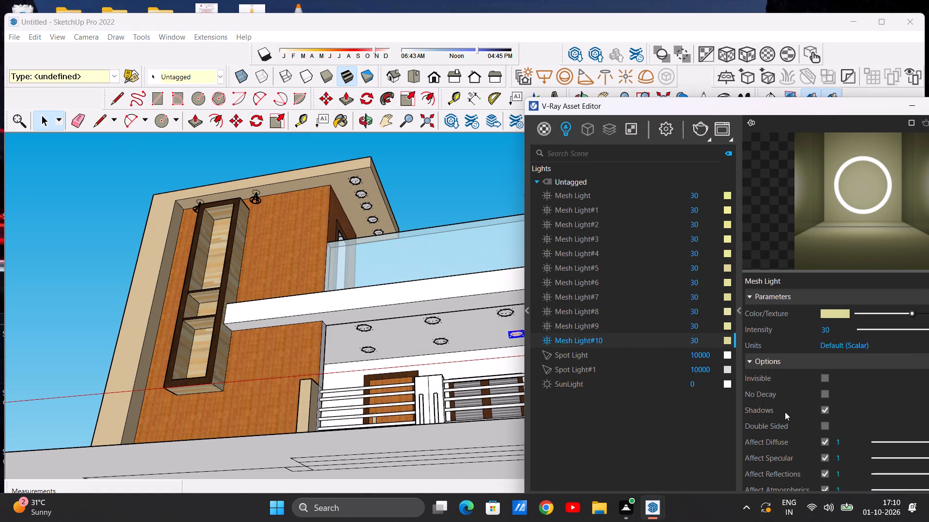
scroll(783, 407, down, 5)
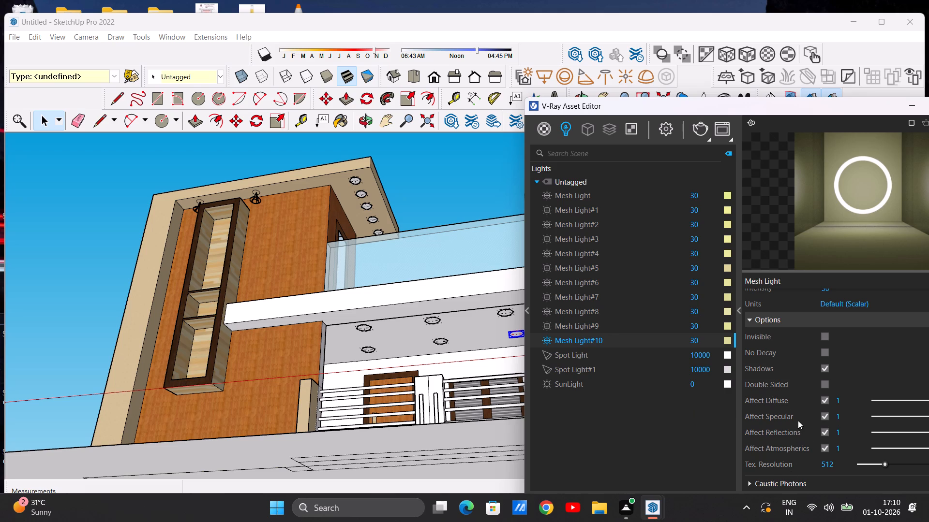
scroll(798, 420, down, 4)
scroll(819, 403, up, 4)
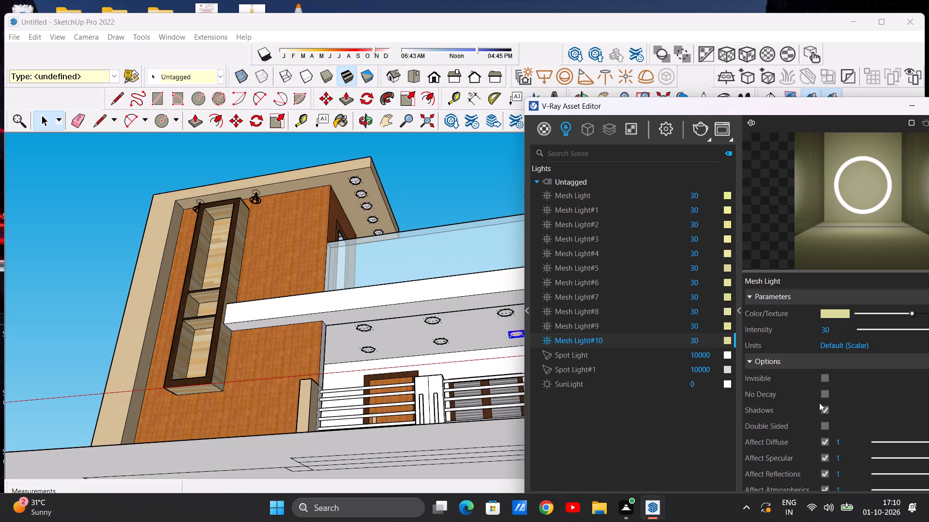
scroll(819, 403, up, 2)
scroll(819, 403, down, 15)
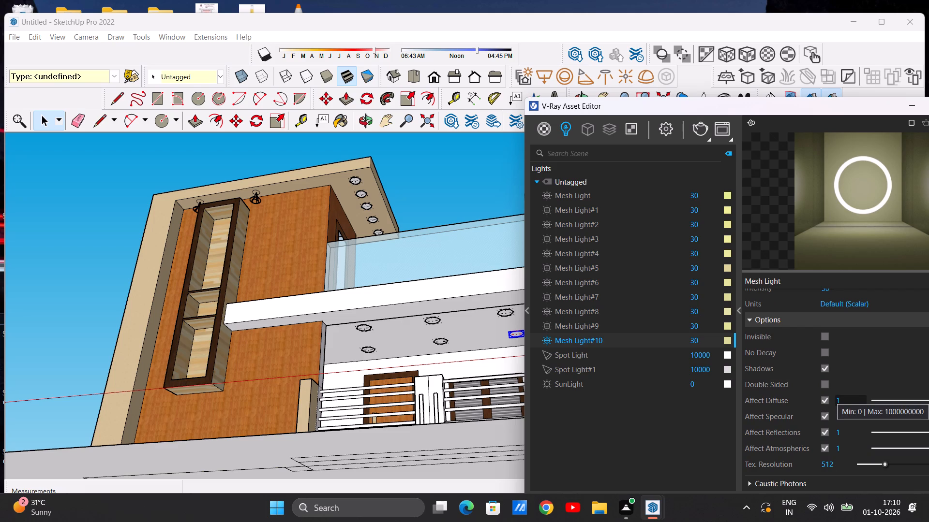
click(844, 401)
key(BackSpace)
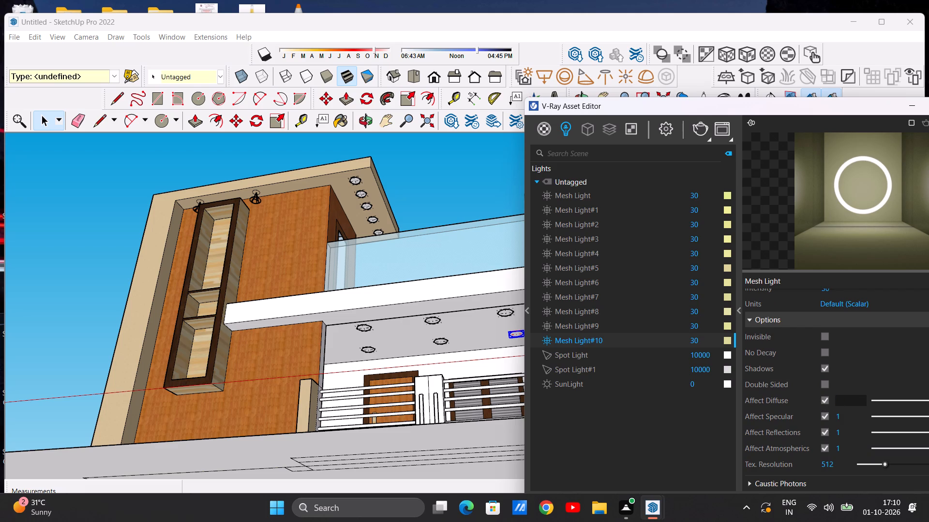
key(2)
Test-render the same low-angle house view, stop the render early and close the render window.
click(702, 131)
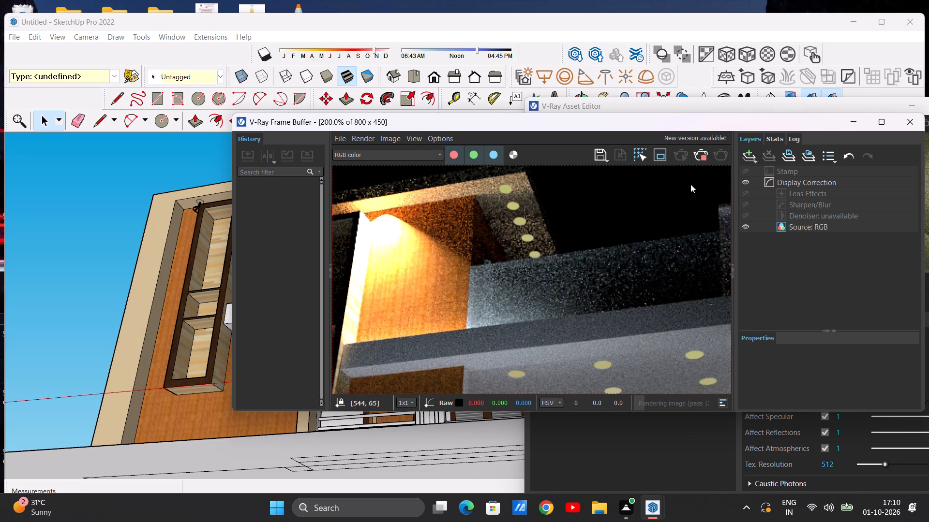
click(702, 160)
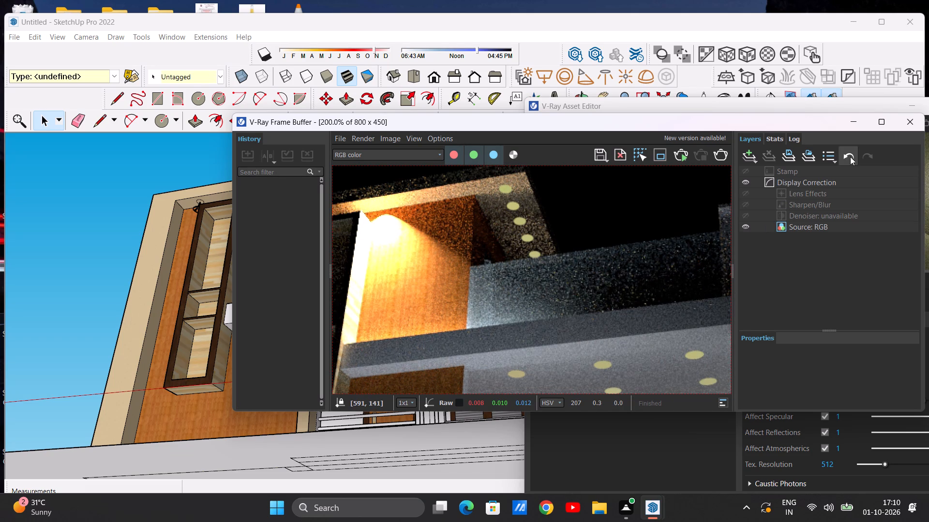
click(911, 119)
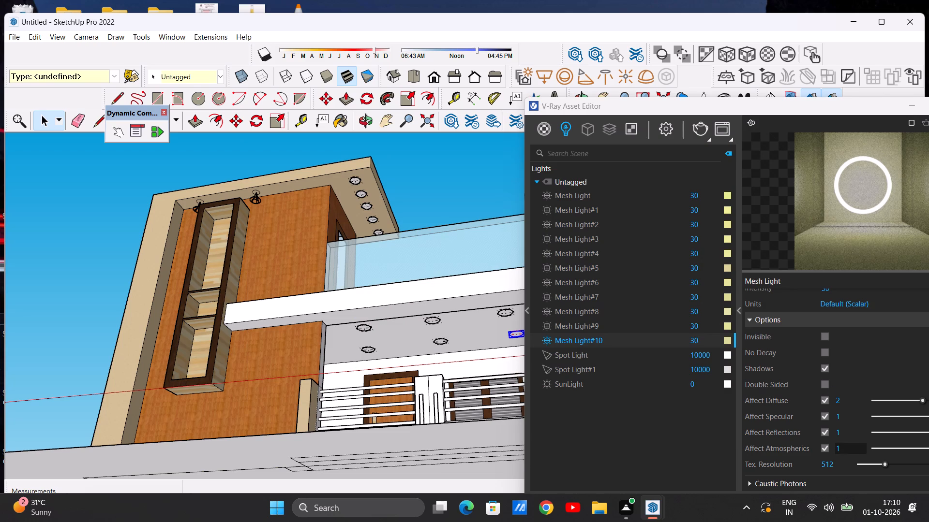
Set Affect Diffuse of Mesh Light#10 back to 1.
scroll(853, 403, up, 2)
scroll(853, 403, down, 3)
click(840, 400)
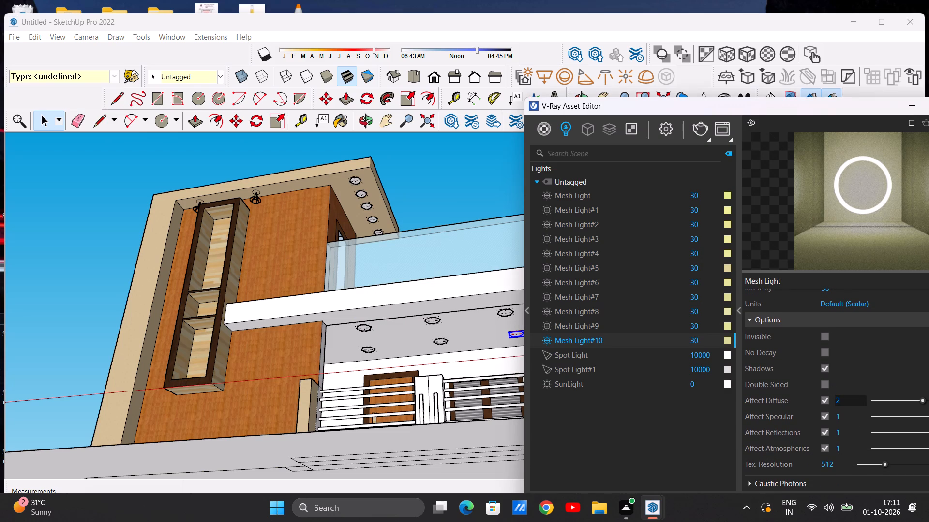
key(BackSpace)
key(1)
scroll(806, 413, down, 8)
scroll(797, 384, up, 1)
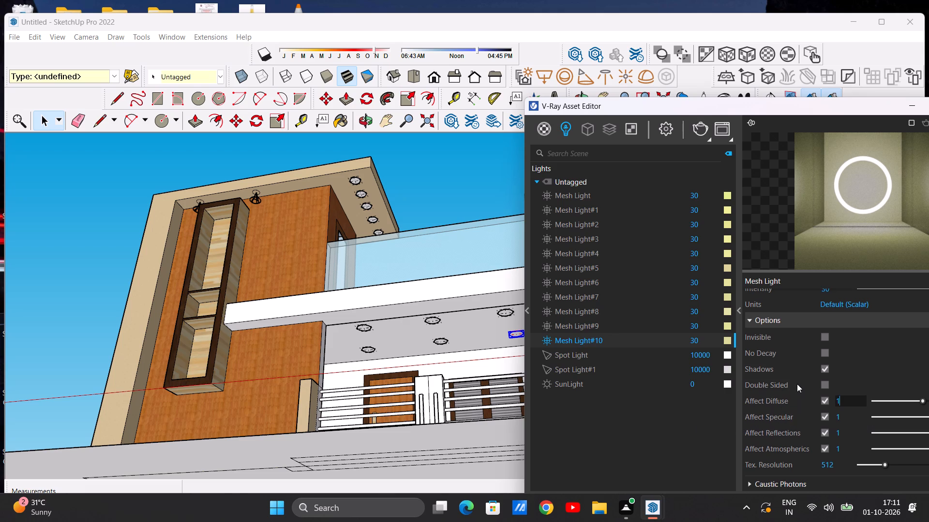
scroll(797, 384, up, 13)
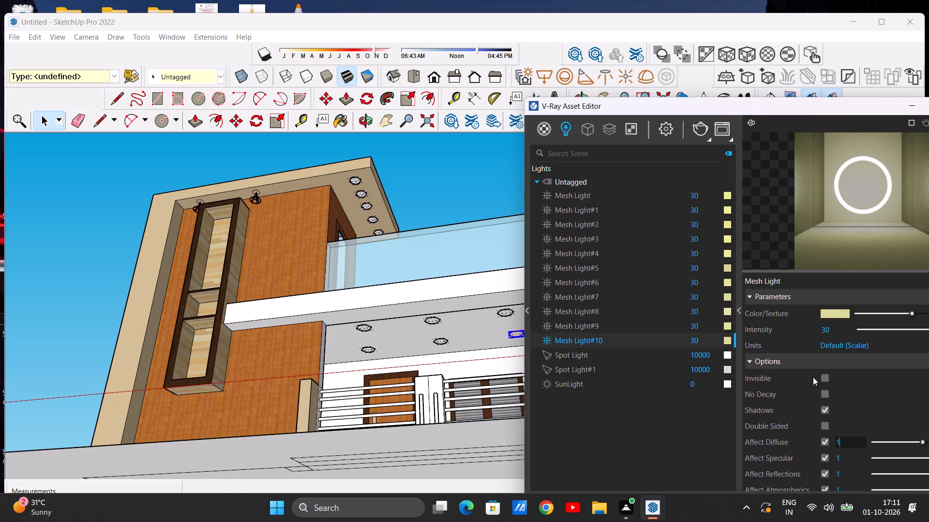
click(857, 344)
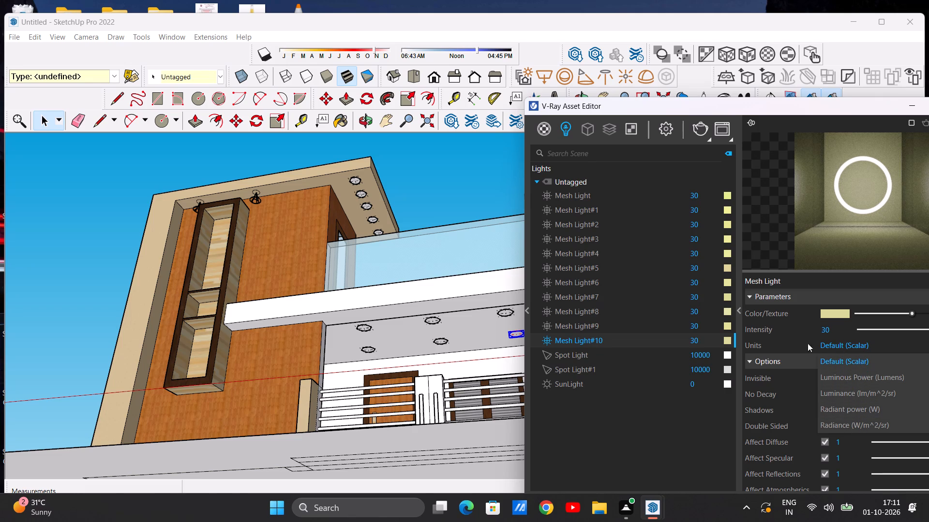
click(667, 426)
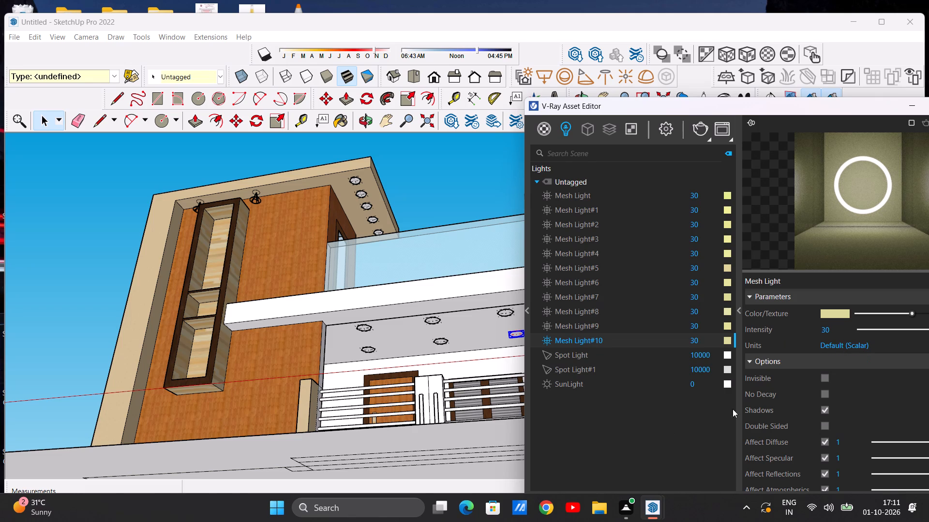
Turn on No Decay in the options of Mesh Light#10.
scroll(793, 403, down, 3)
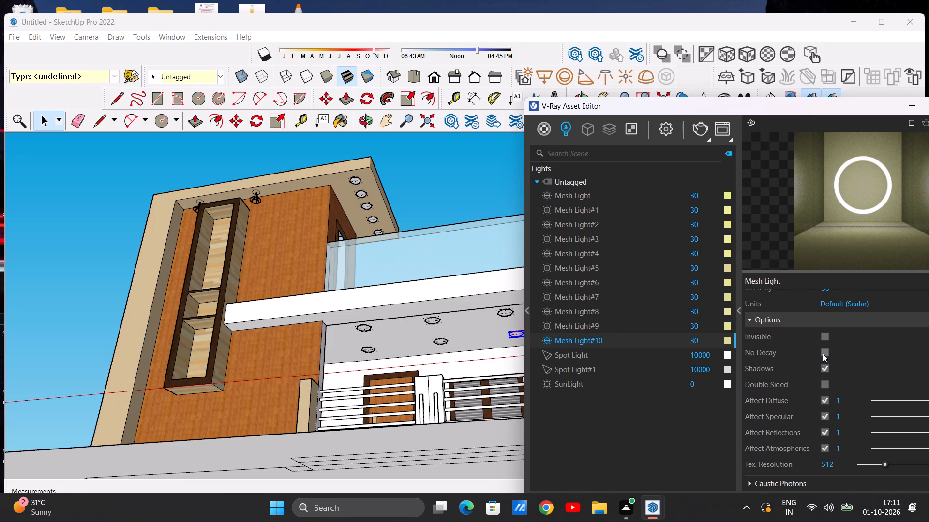
click(823, 353)
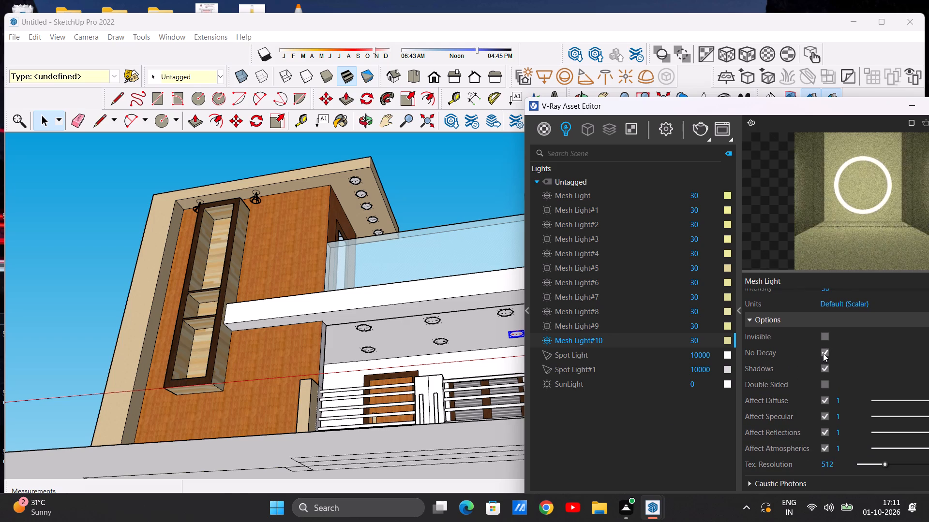
scroll(785, 369, down, 1)
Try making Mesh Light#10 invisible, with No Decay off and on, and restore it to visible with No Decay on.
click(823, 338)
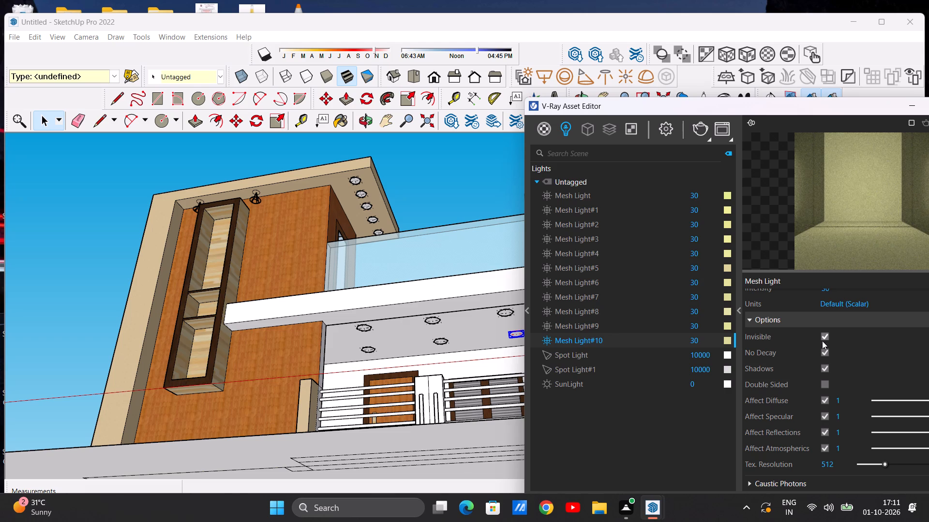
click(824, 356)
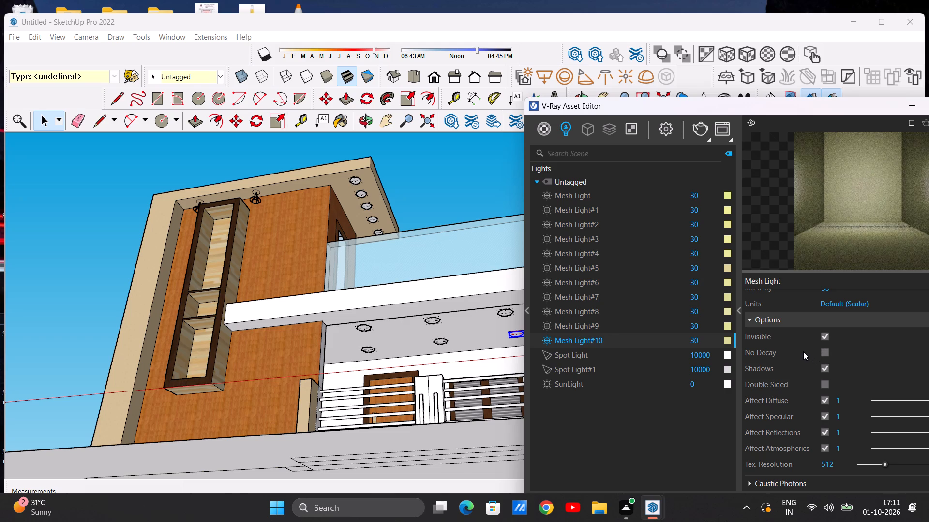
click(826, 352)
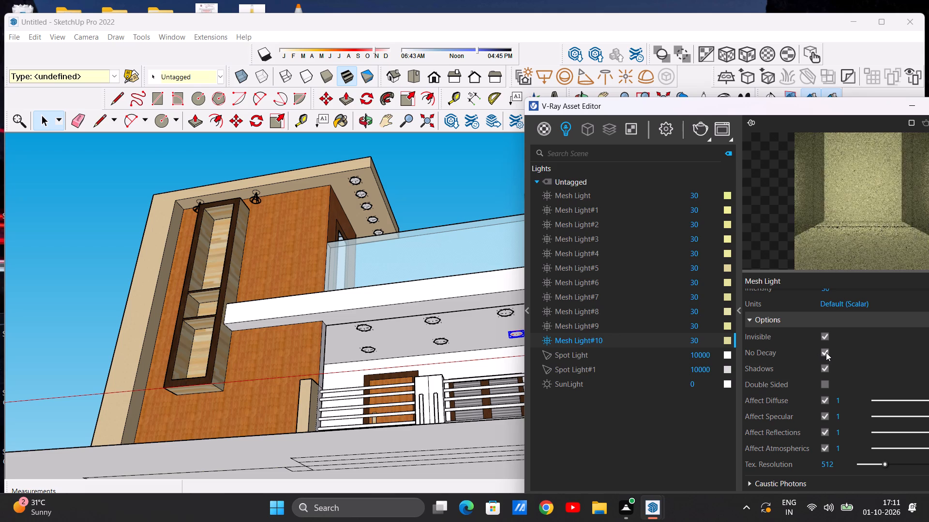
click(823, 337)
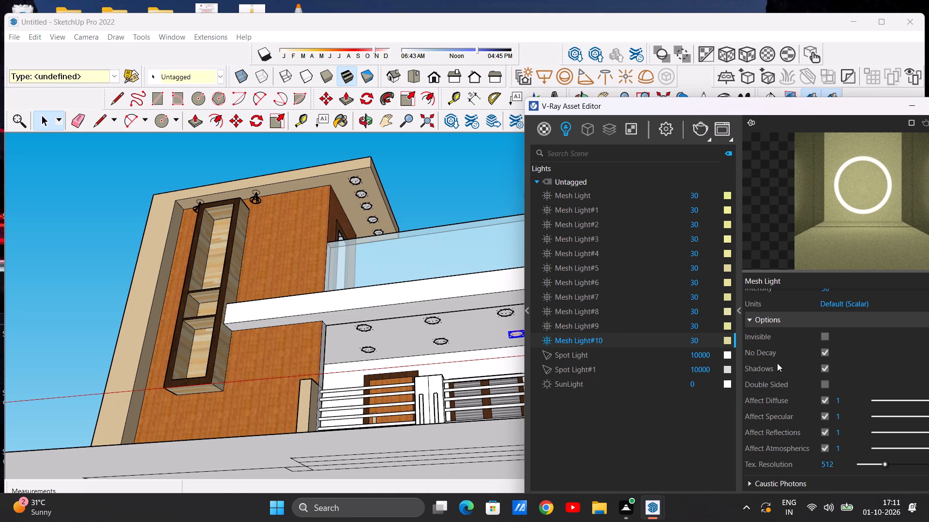
Make Mesh Light#10 double sided.
scroll(766, 402, down, 4)
scroll(781, 447, down, 1)
click(826, 385)
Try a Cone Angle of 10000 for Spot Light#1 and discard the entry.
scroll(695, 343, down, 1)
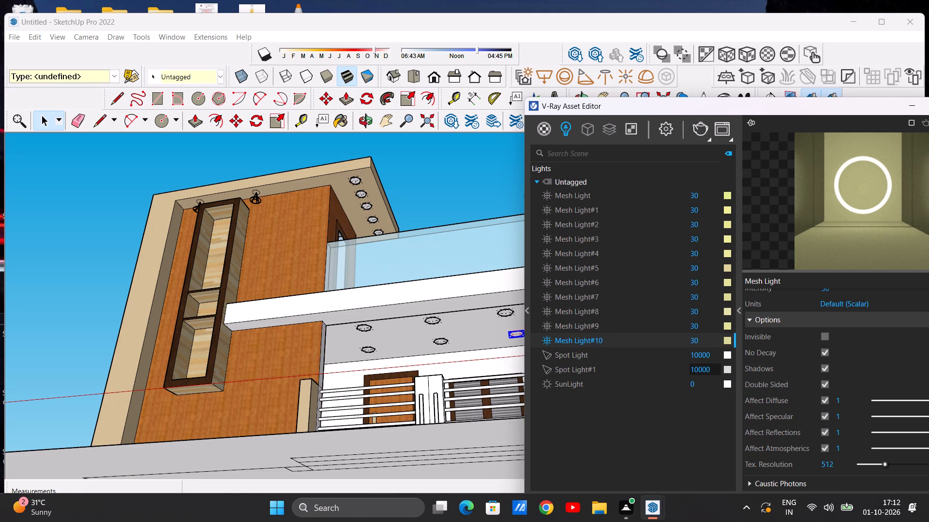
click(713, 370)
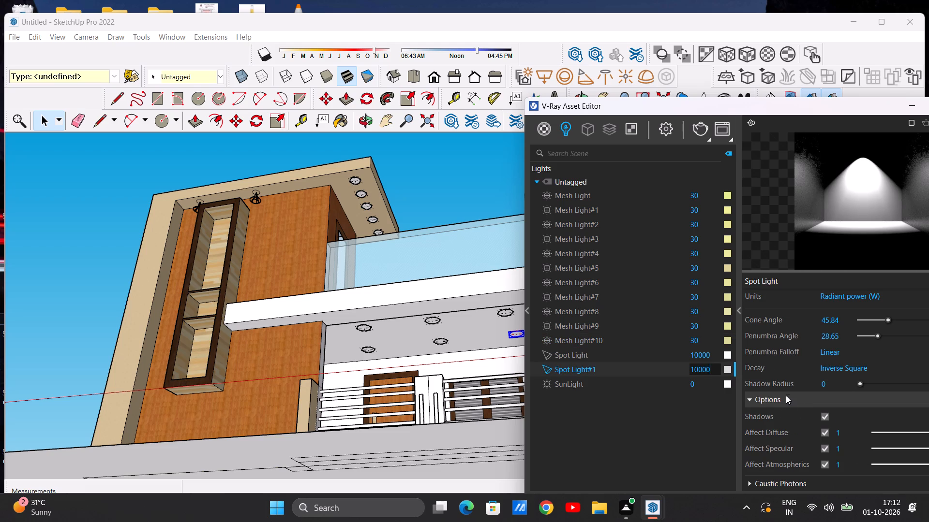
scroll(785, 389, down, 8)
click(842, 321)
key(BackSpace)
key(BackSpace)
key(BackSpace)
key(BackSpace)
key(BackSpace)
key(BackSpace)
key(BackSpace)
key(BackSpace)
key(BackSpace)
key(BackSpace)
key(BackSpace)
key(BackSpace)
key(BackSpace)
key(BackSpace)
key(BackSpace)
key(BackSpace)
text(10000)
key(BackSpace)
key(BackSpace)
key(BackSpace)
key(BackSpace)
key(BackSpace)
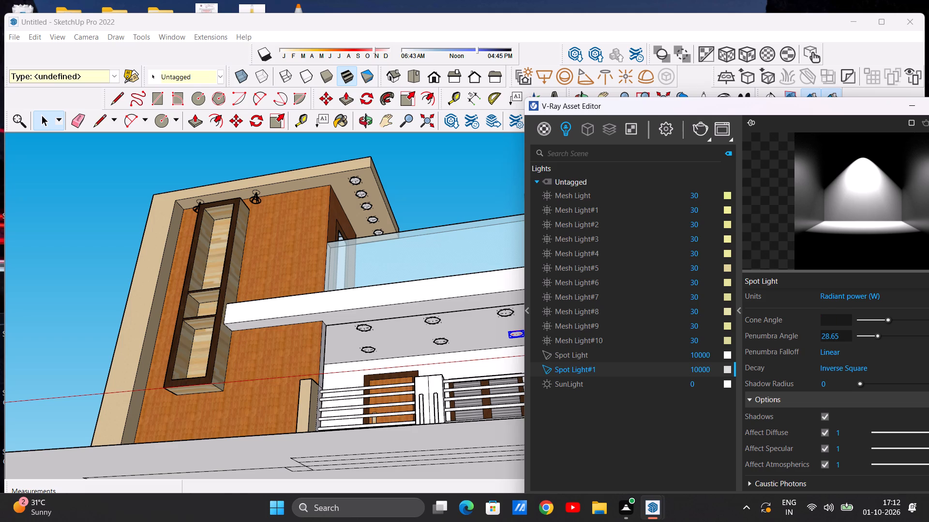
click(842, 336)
Compare the parameters and options of Spot Light and Spot Light#1.
click(714, 358)
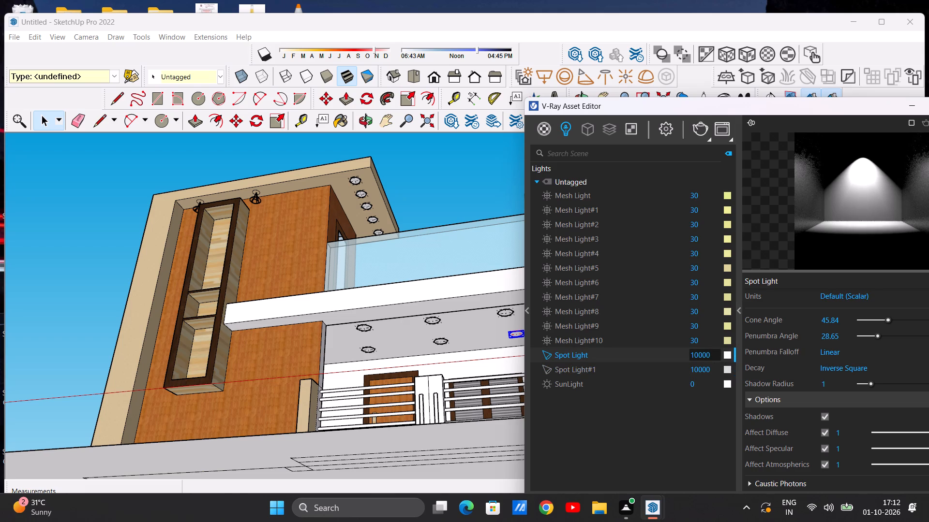
click(714, 368)
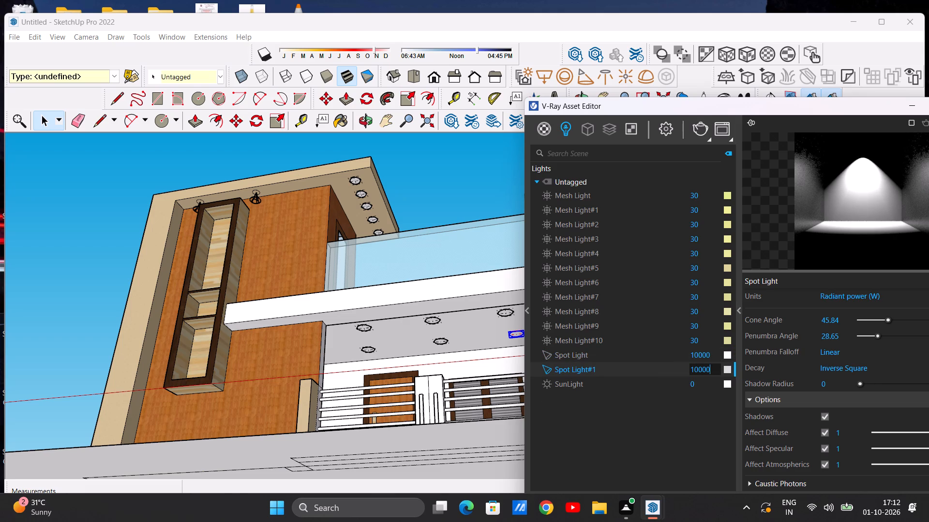
click(713, 355)
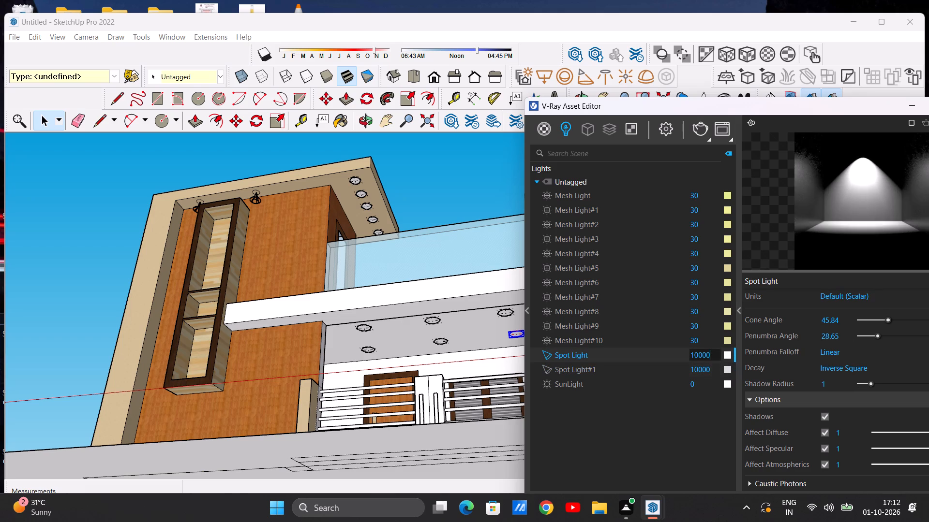
click(717, 371)
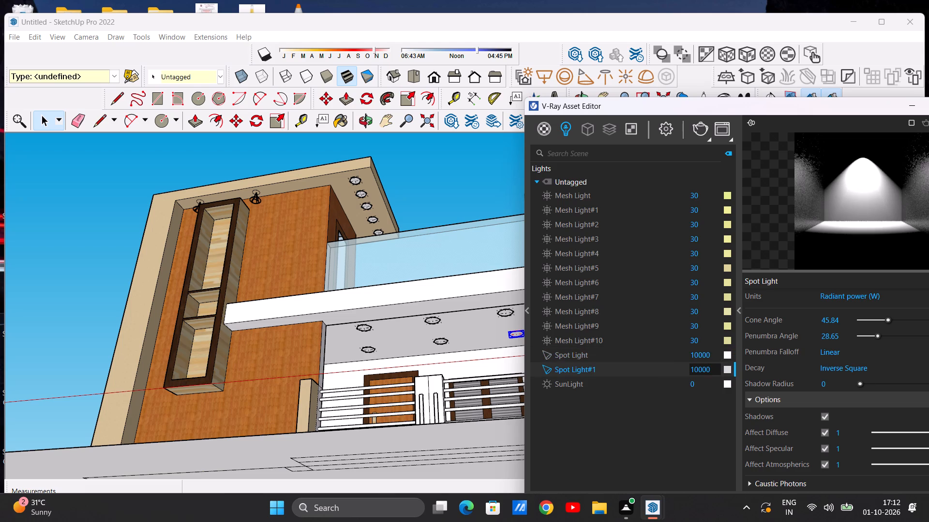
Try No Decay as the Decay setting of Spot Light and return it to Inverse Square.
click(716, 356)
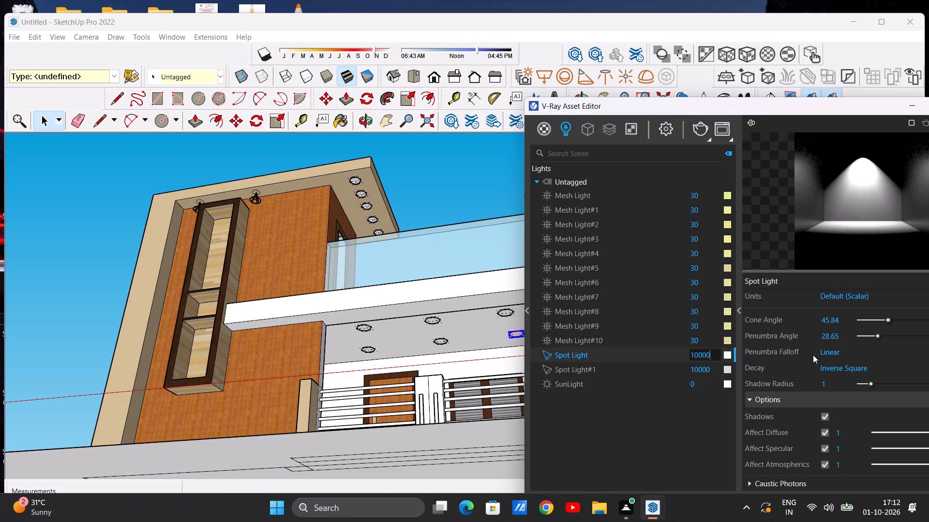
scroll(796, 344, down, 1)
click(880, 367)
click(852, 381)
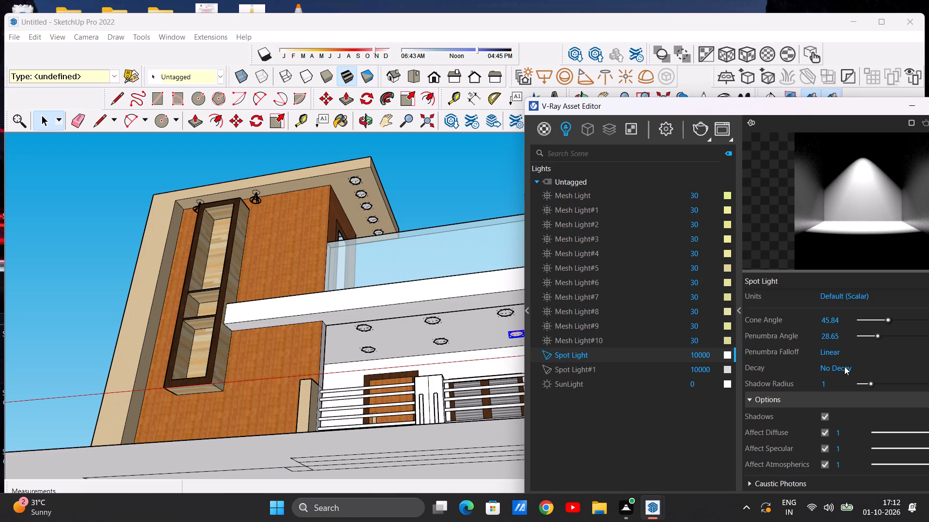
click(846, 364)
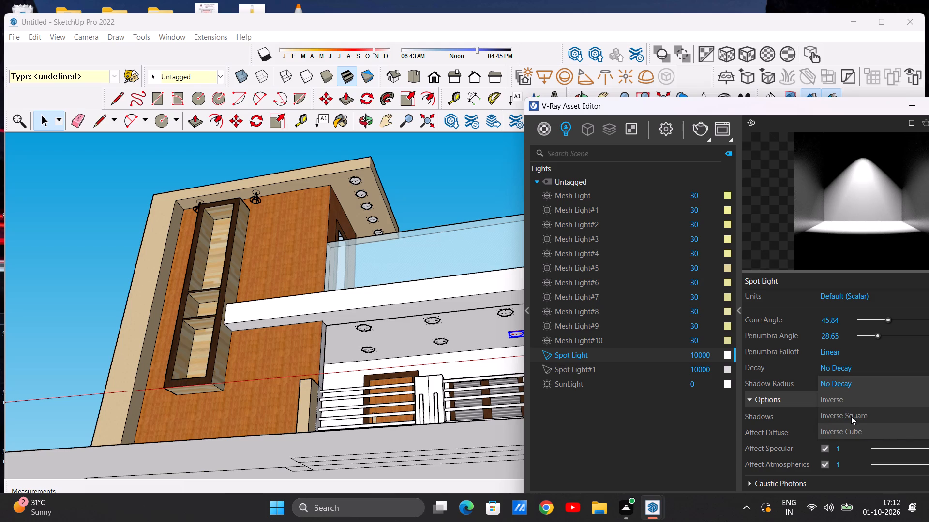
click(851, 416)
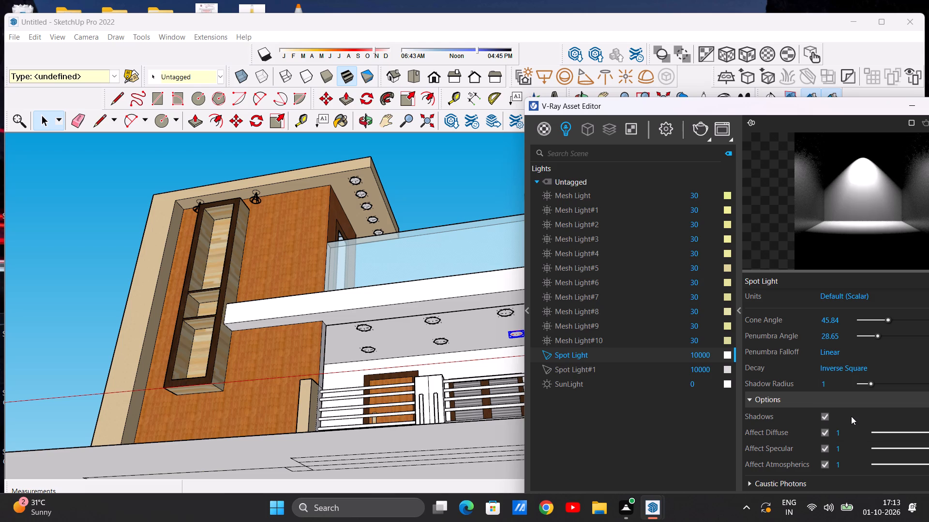
Compare the units, decay and shadow radius settings of the two spot lights again.
click(712, 353)
click(712, 368)
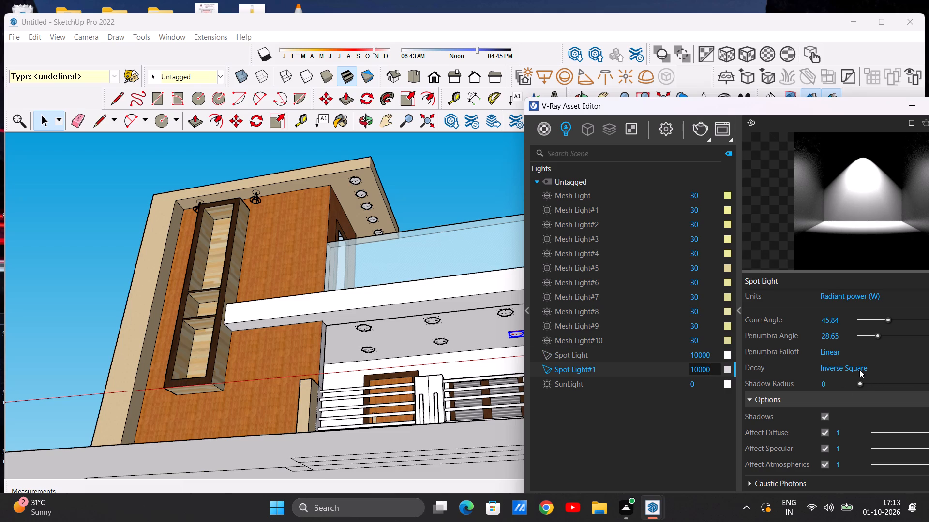
click(716, 348)
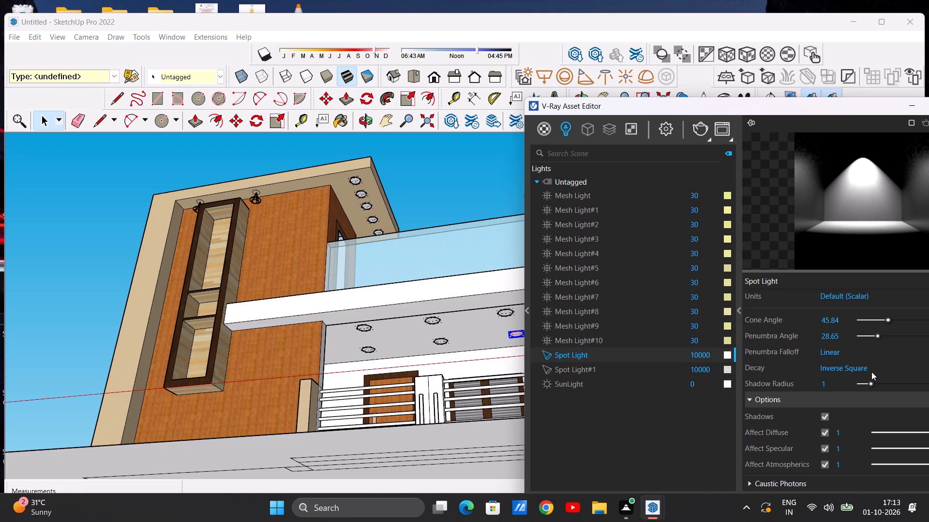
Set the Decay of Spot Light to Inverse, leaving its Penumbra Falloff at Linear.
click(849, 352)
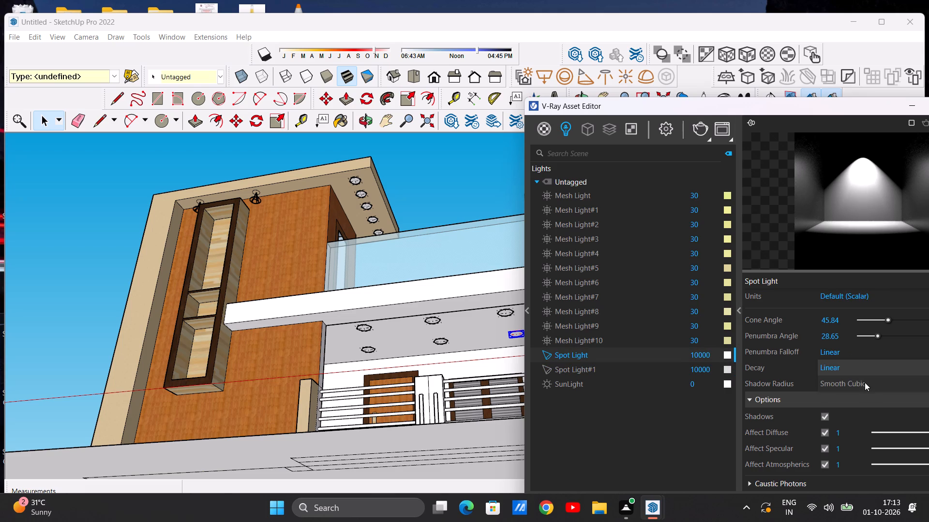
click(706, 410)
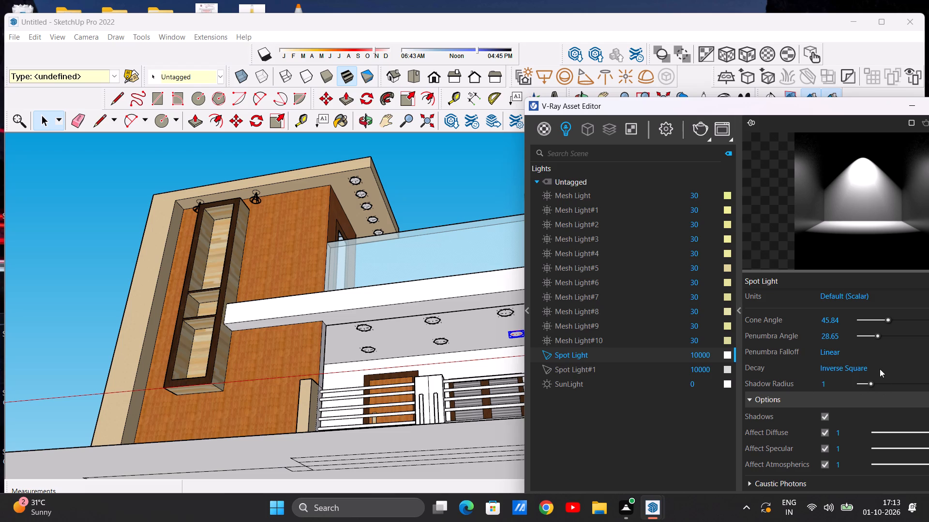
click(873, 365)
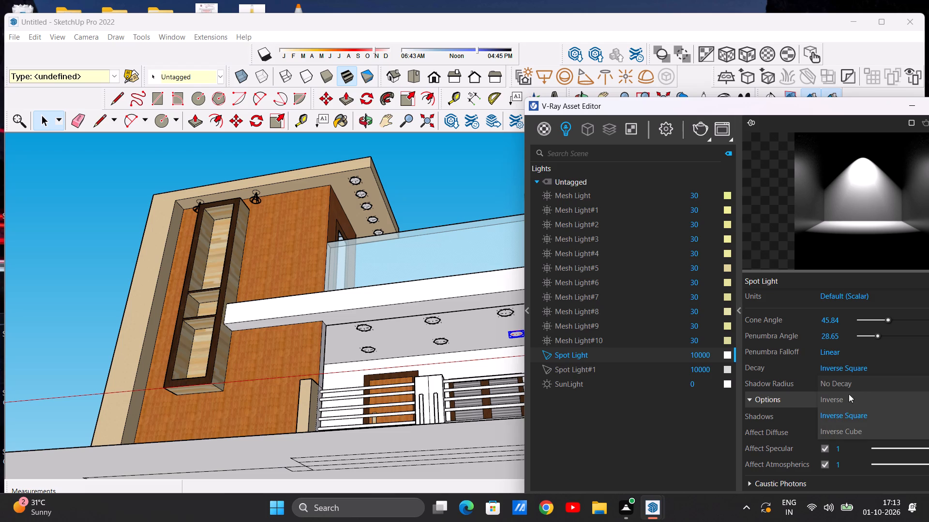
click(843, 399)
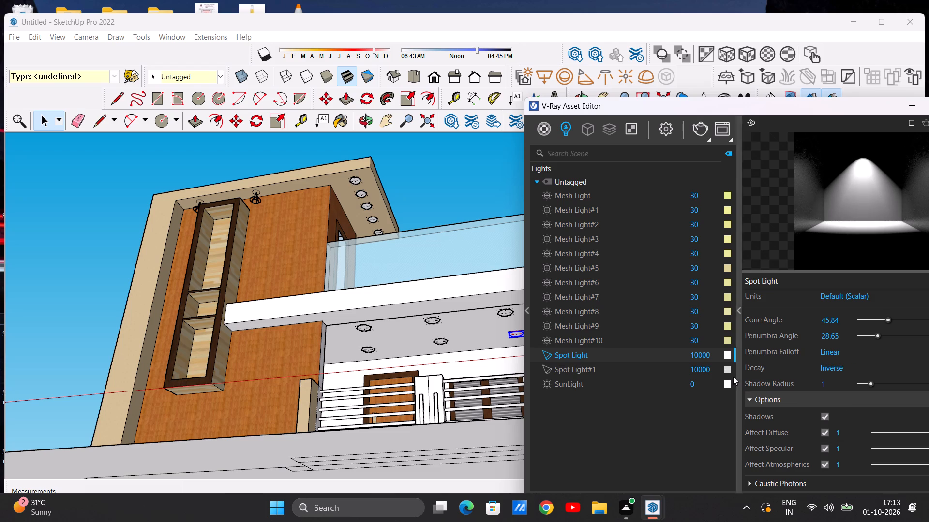
Set the Decay of Spot Light#1 to Inverse.
click(710, 354)
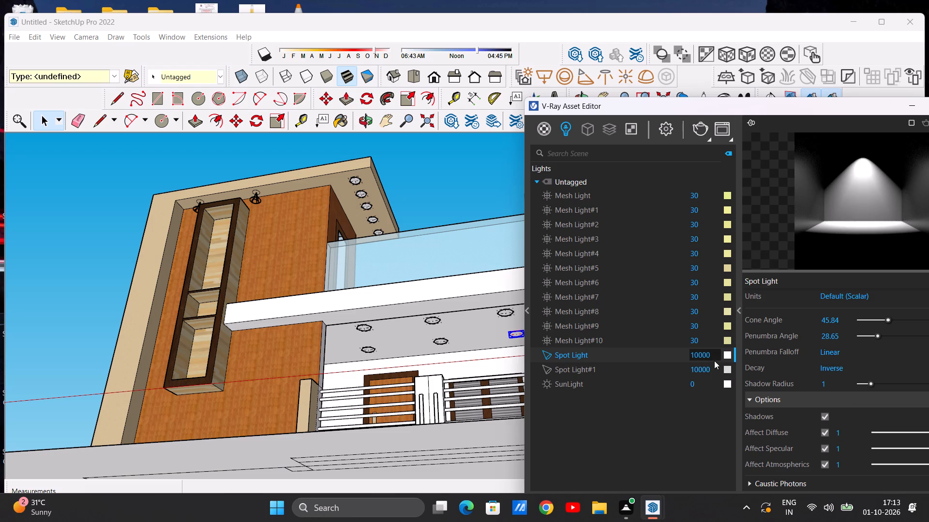
click(714, 368)
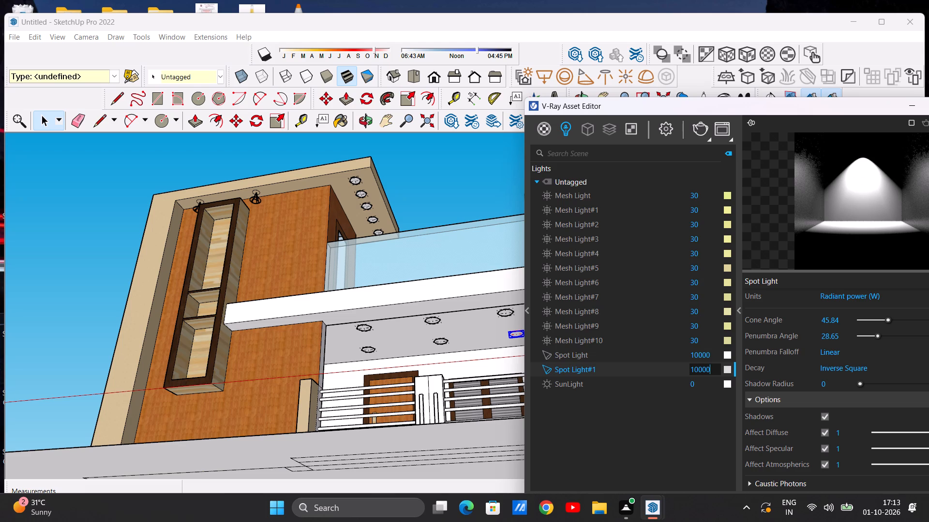
click(868, 368)
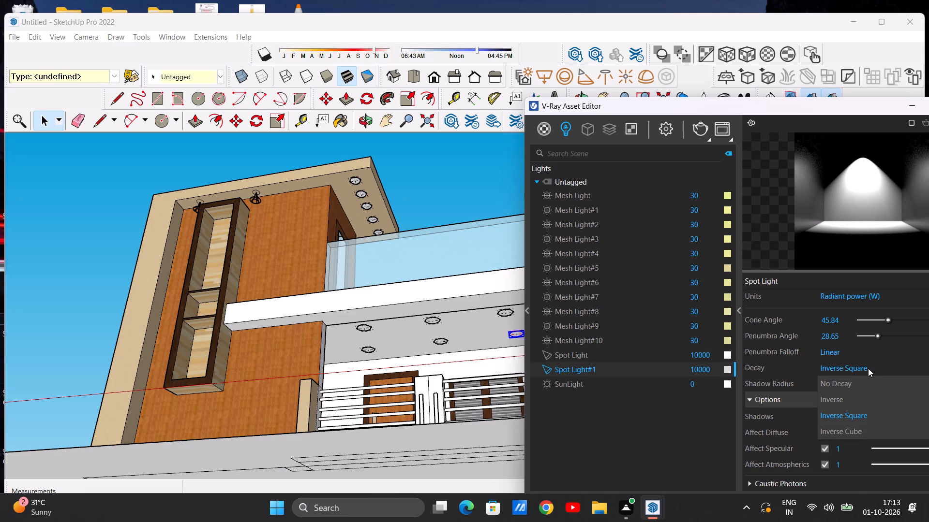
click(849, 393)
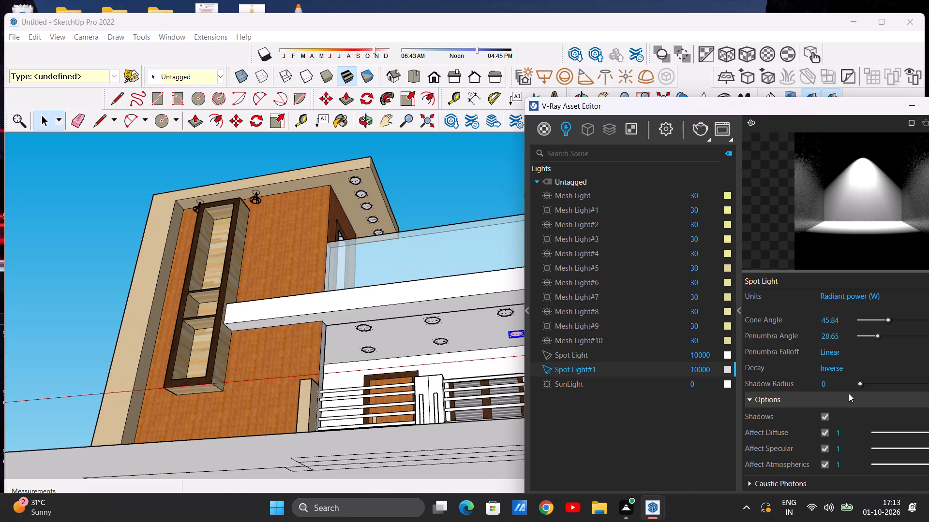
Recheck both spot lights and set the Decay of Spot Light to No Decay.
click(715, 352)
click(717, 371)
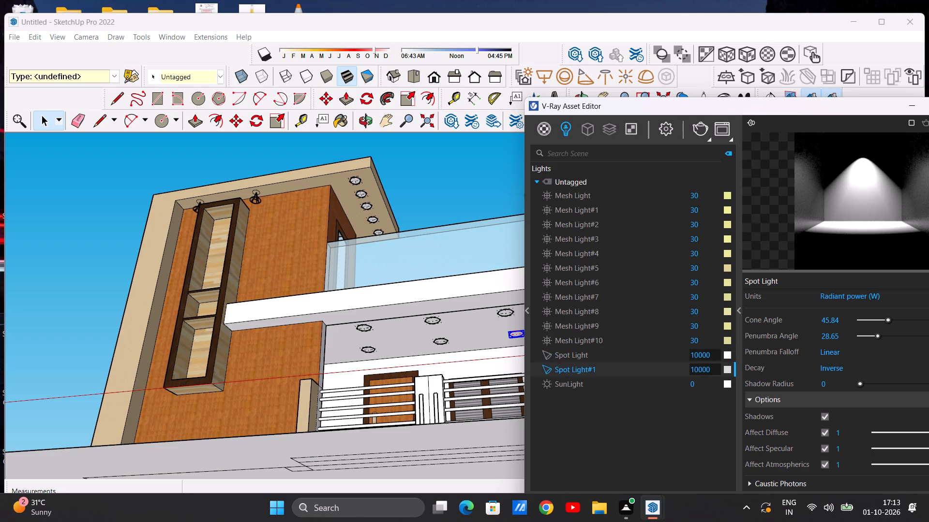
click(714, 355)
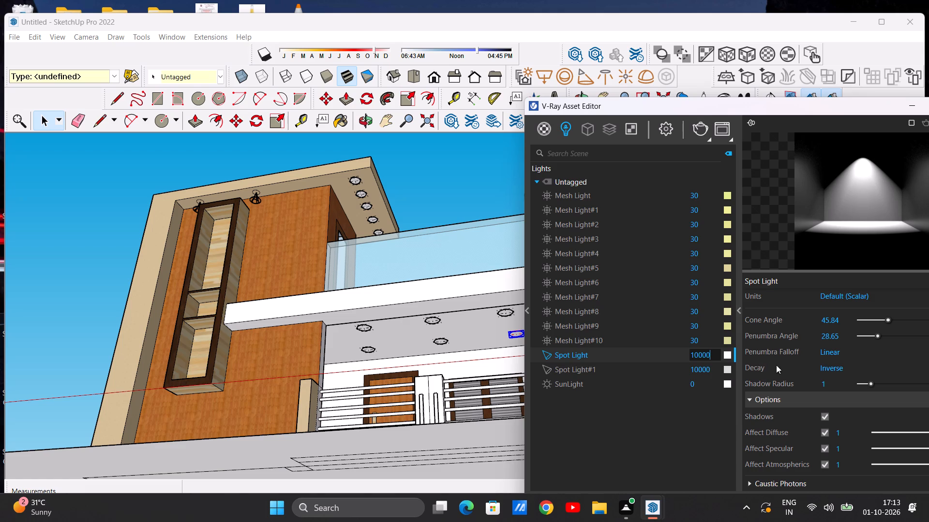
click(843, 366)
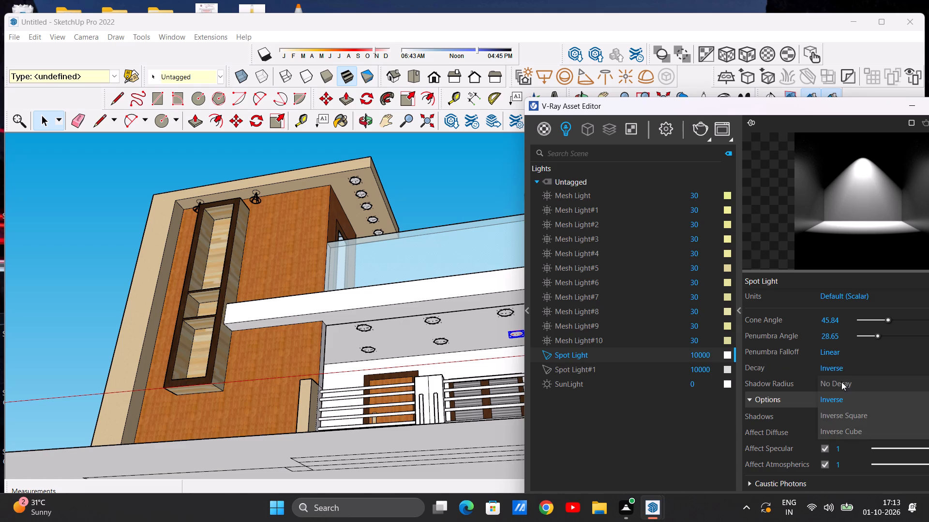
click(841, 382)
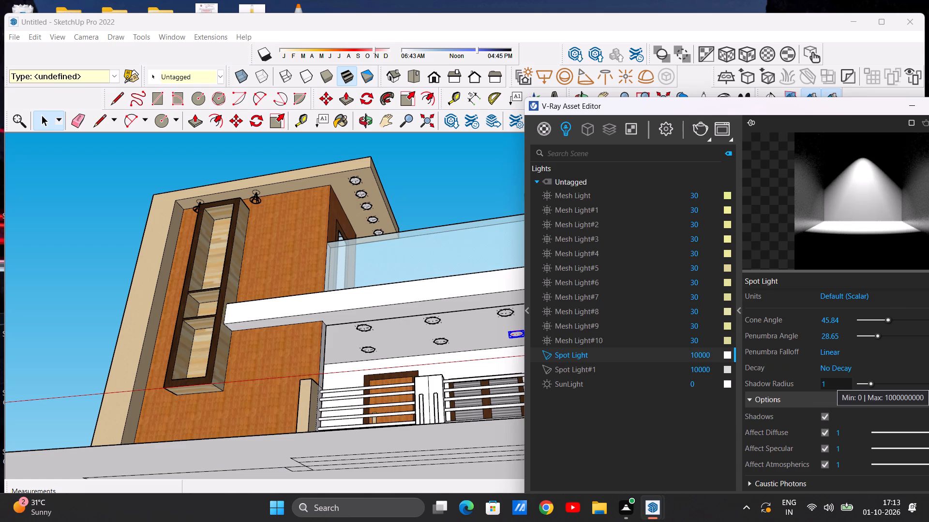
Compare the previews and decay settings of Spot Light and Spot Light#1.
click(713, 367)
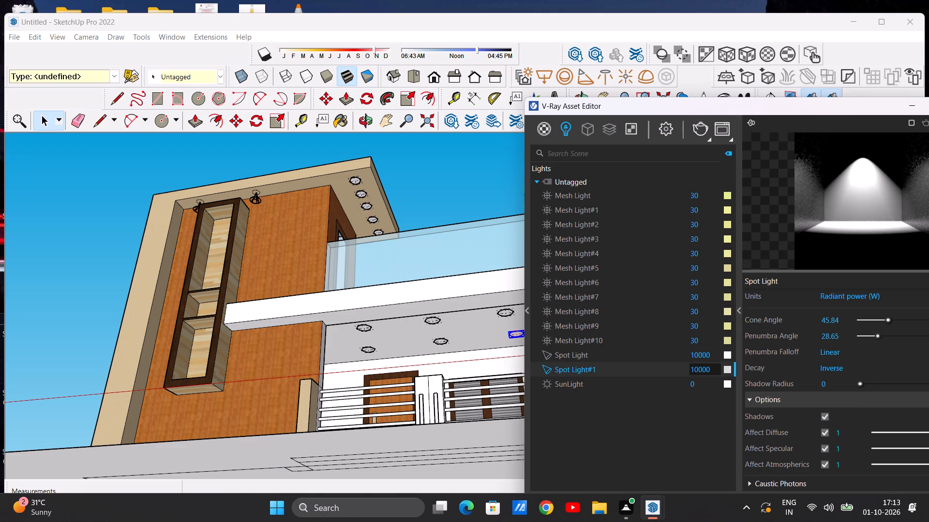
click(712, 354)
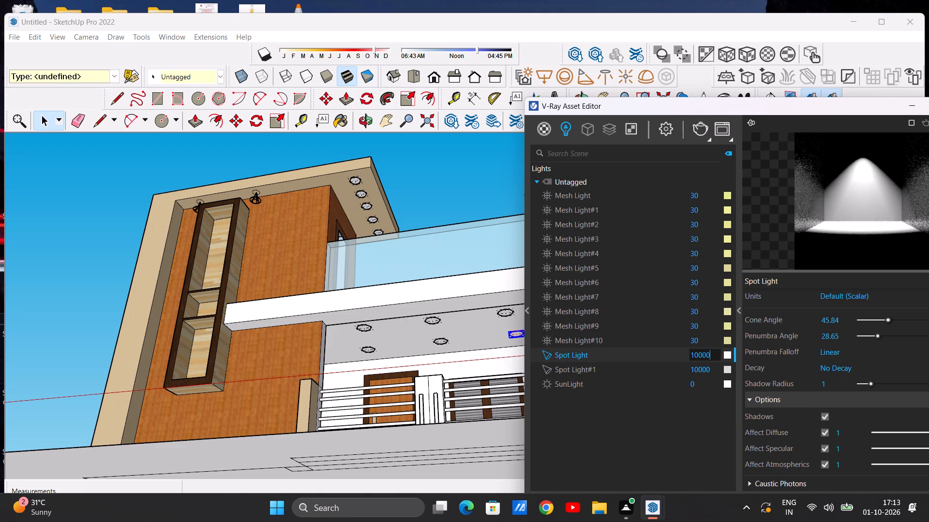
click(717, 369)
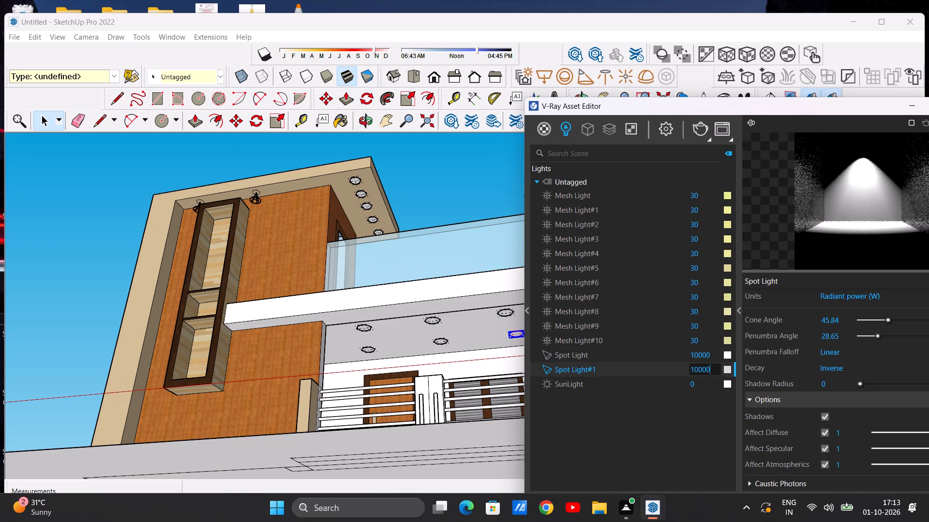
click(715, 353)
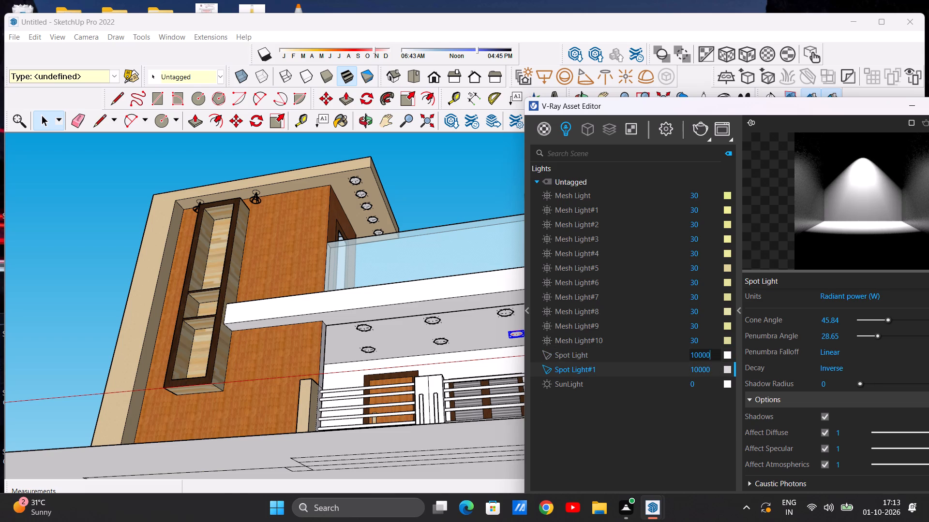
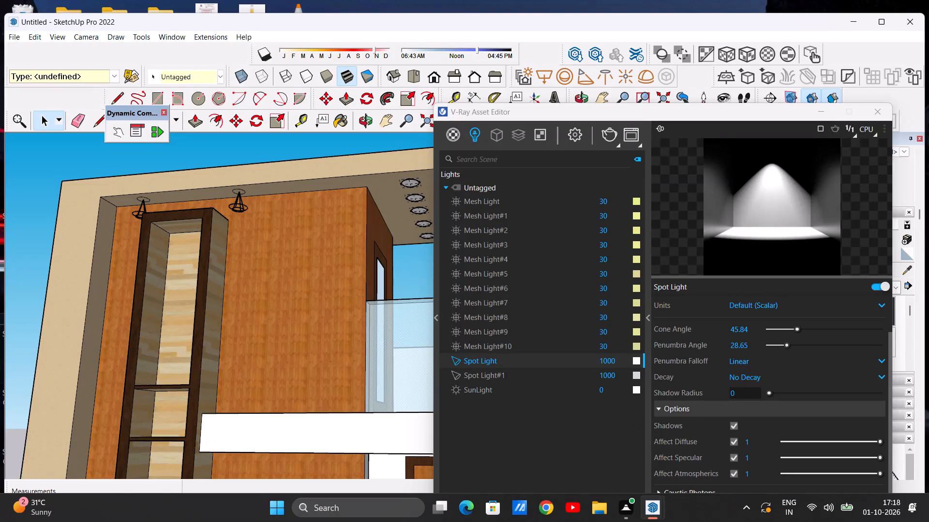
Set the Decay of Spot Light to Inverse.
scroll(739, 391, down, 7)
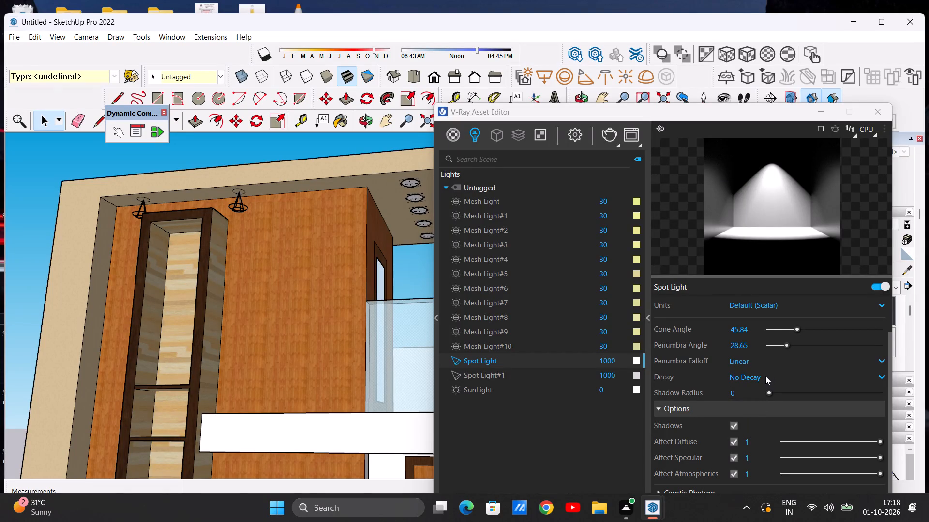
click(762, 378)
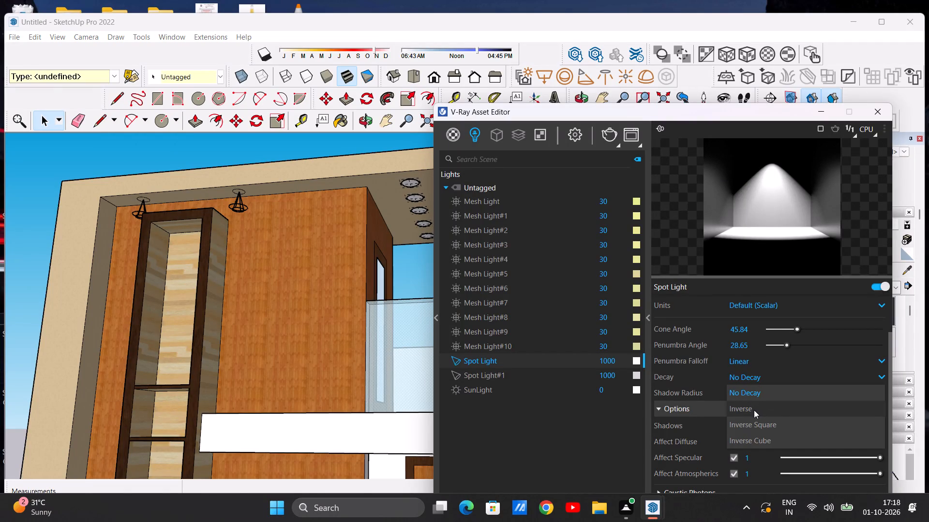
click(748, 408)
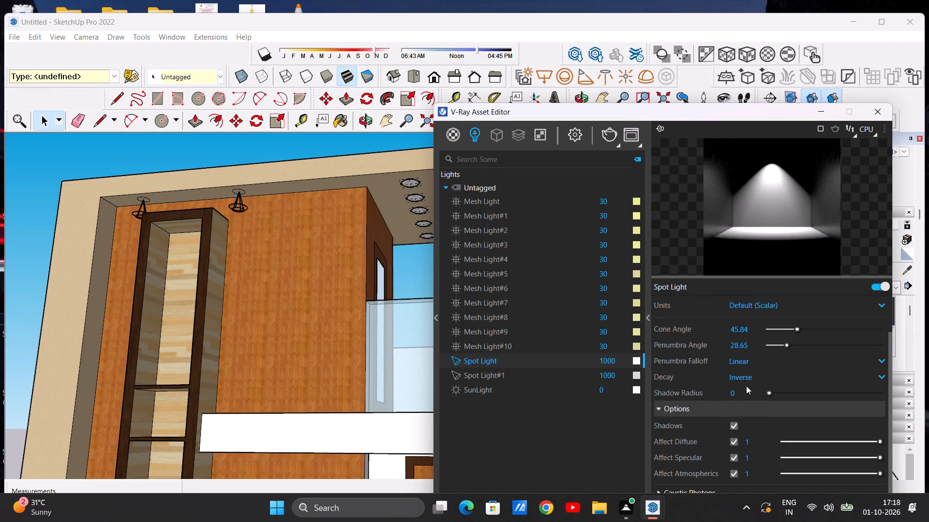
Set the Decay of Spot Light#1 to Inverse.
click(620, 375)
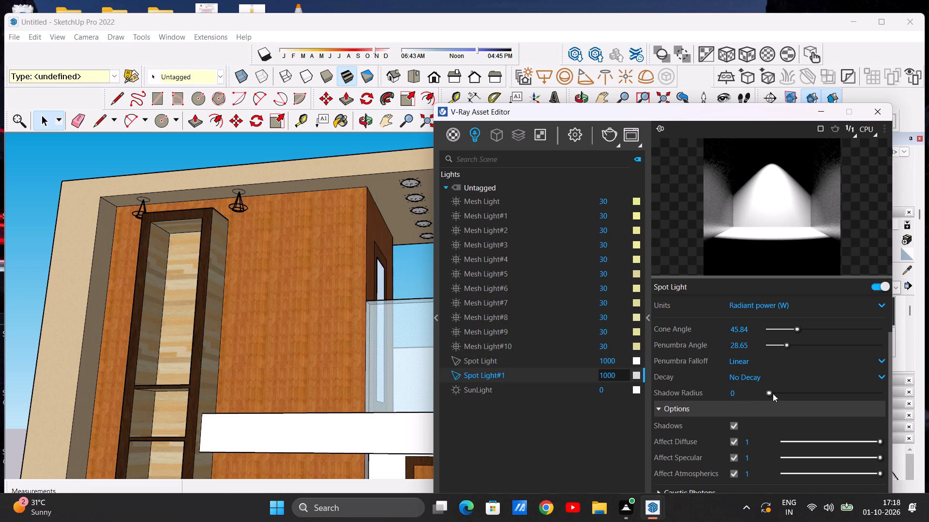
click(764, 376)
click(742, 406)
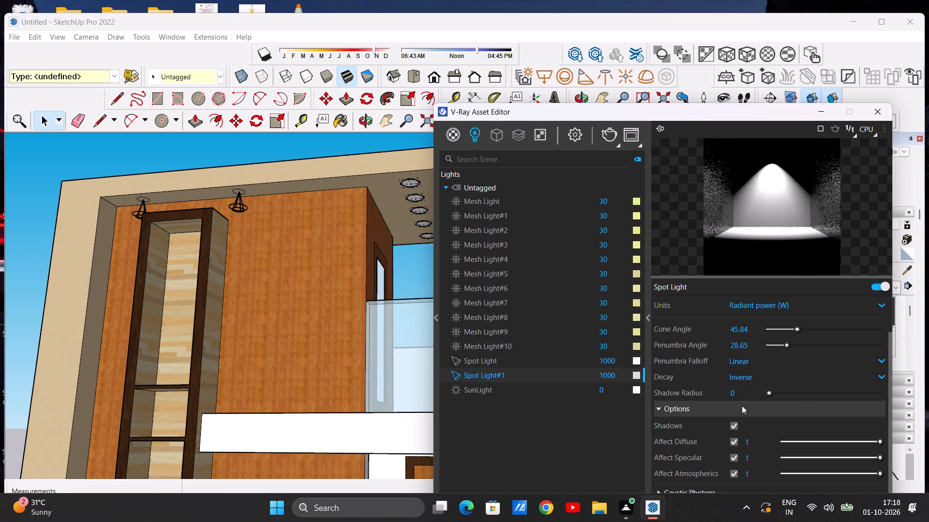
Examine the cone, penumbra, shadow and Affect options of Spot Light#1.
scroll(733, 370, down, 4)
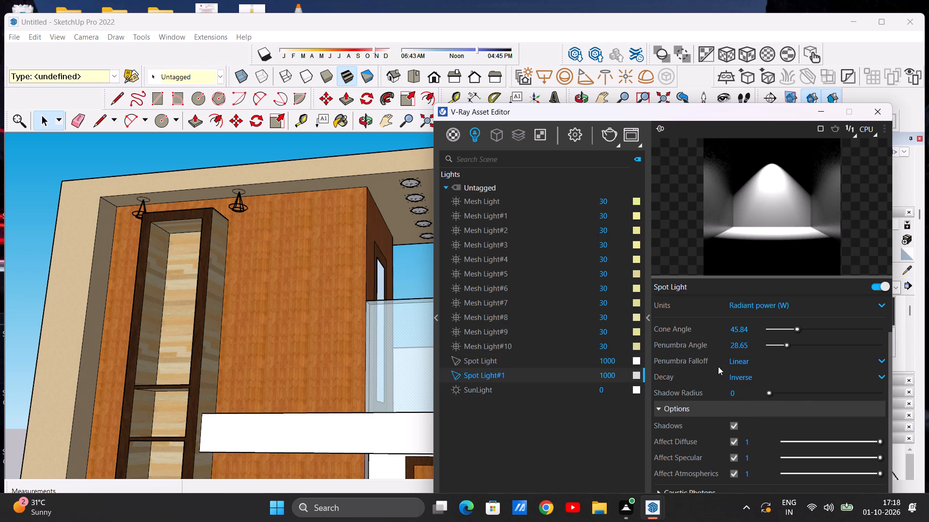
scroll(718, 366, down, 3)
scroll(690, 454, down, 6)
scroll(690, 451, down, 17)
scroll(698, 446, down, 19)
Disable Shadows and Affect Specular for Spot Light#1, leaving Affect Diffuse and Affect Atmospherics enabled.
click(733, 441)
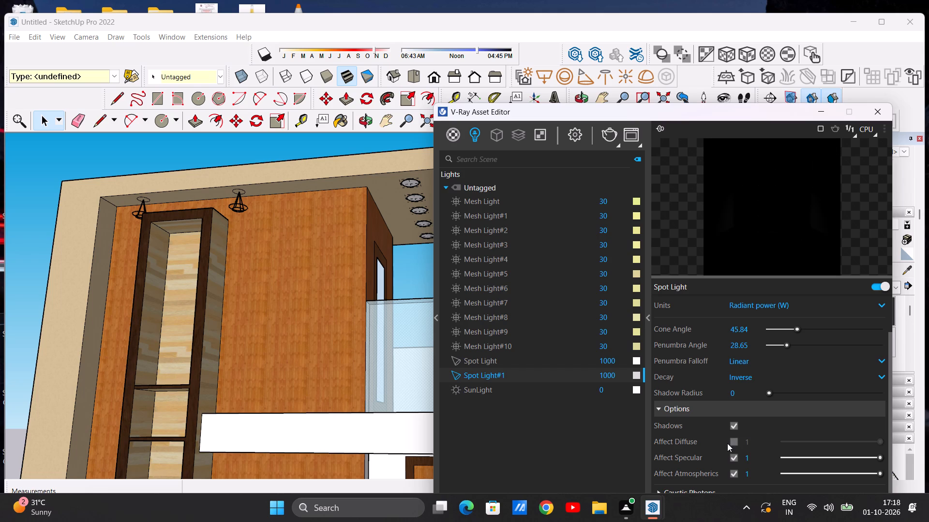
click(732, 445)
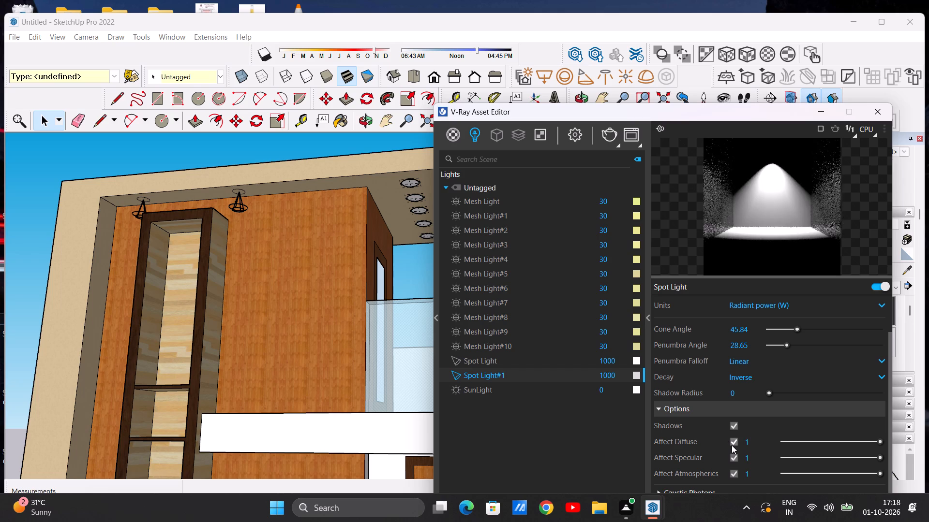
click(734, 427)
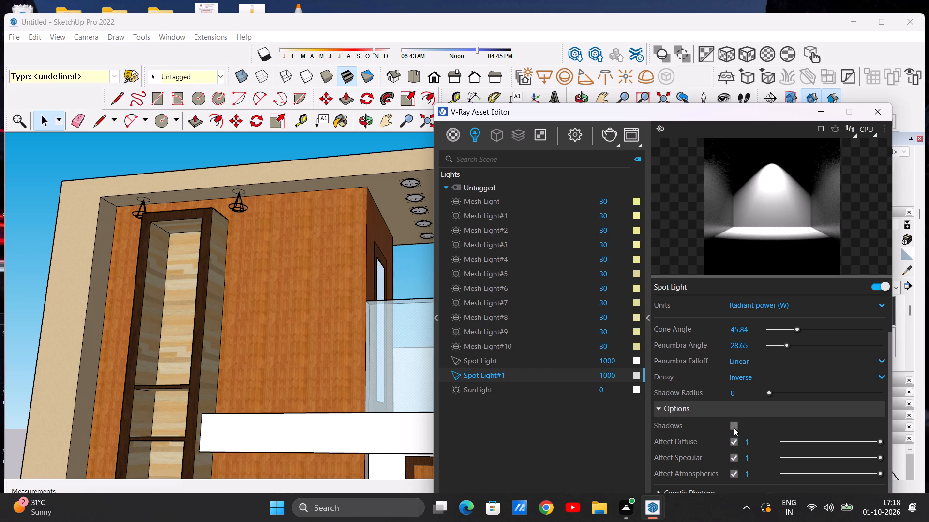
scroll(733, 456, down, 3)
click(732, 458)
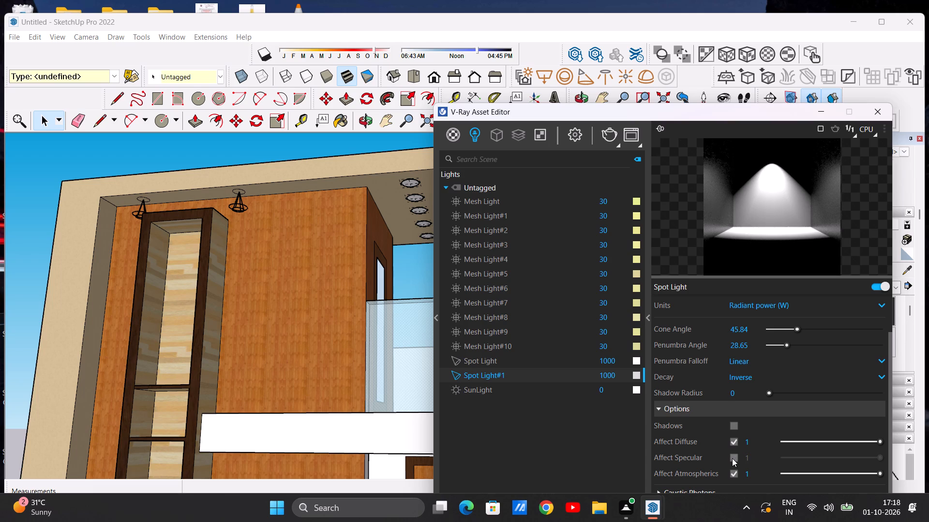
click(732, 458)
click(732, 458)
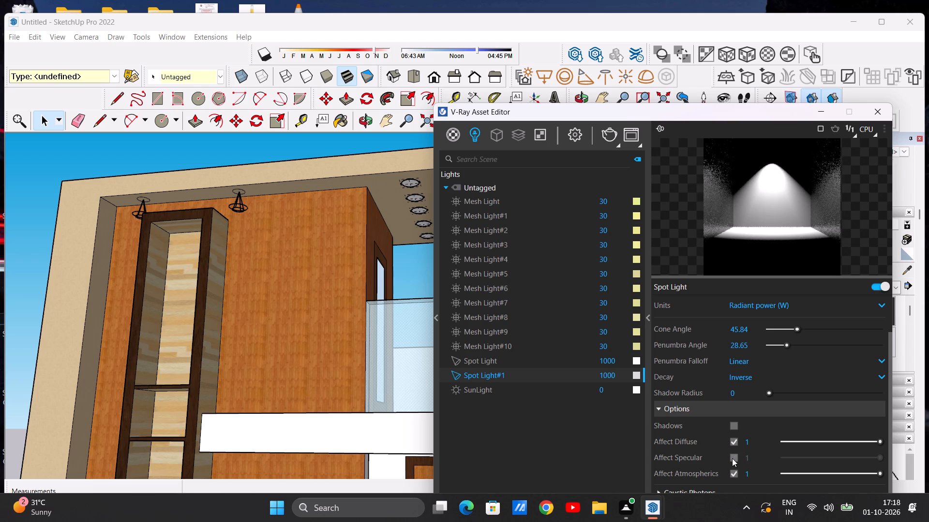
click(733, 472)
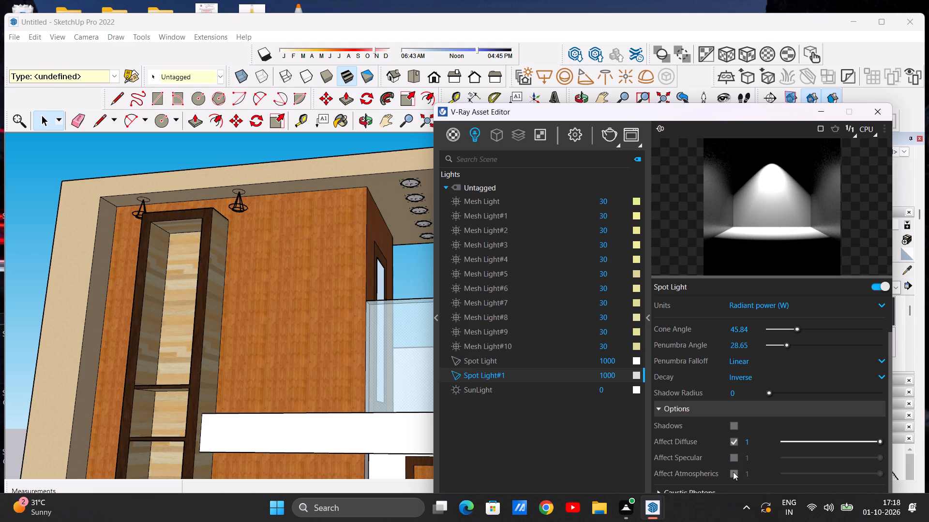
click(733, 472)
scroll(733, 472, down, 10)
Start a V-Ray test render of the tower view with the adjusted spotlights.
click(610, 137)
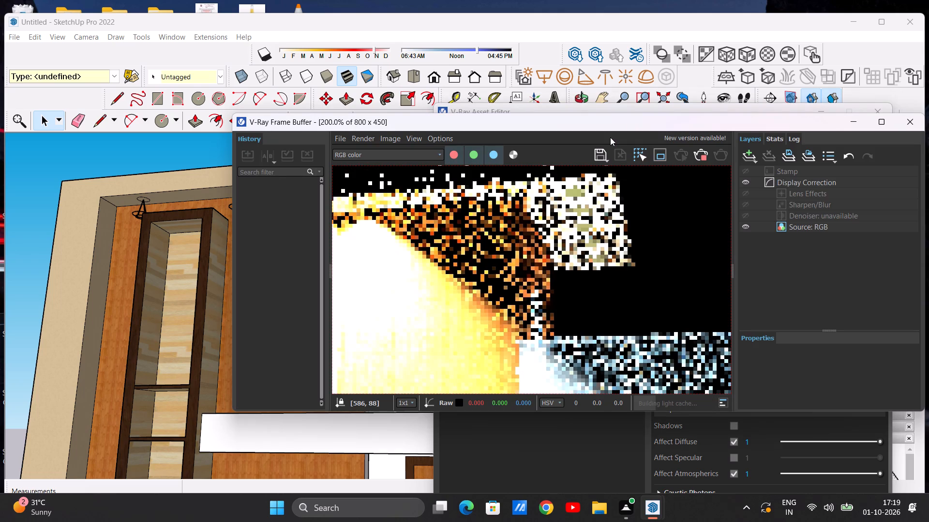
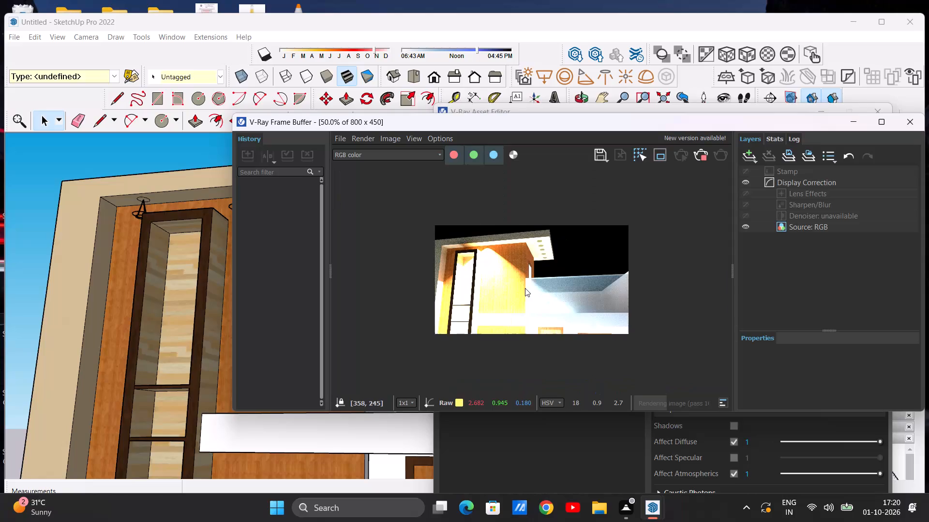
Stop the V-Ray test render, examine the spotlight effect on the tower and terrace, and close the V-Ray windows.
scroll(529, 298, up, 2)
scroll(534, 299, down, 1)
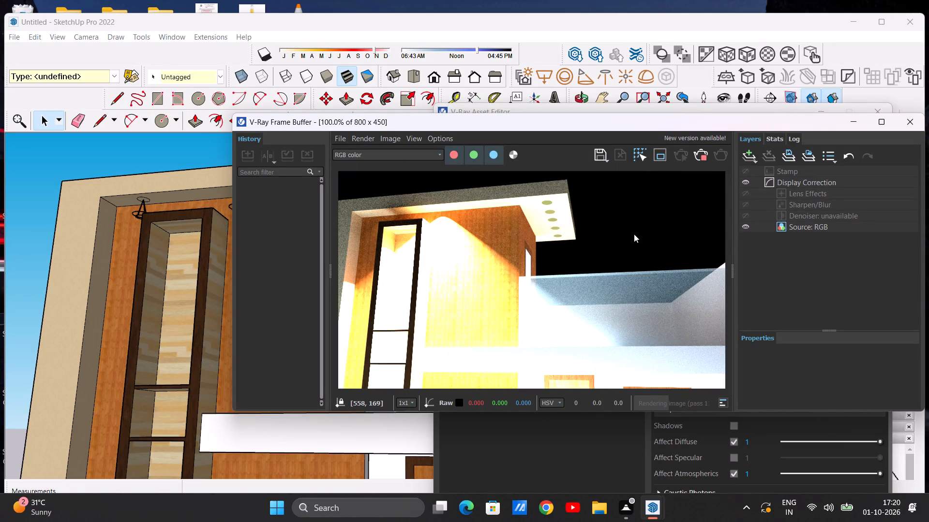
click(696, 159)
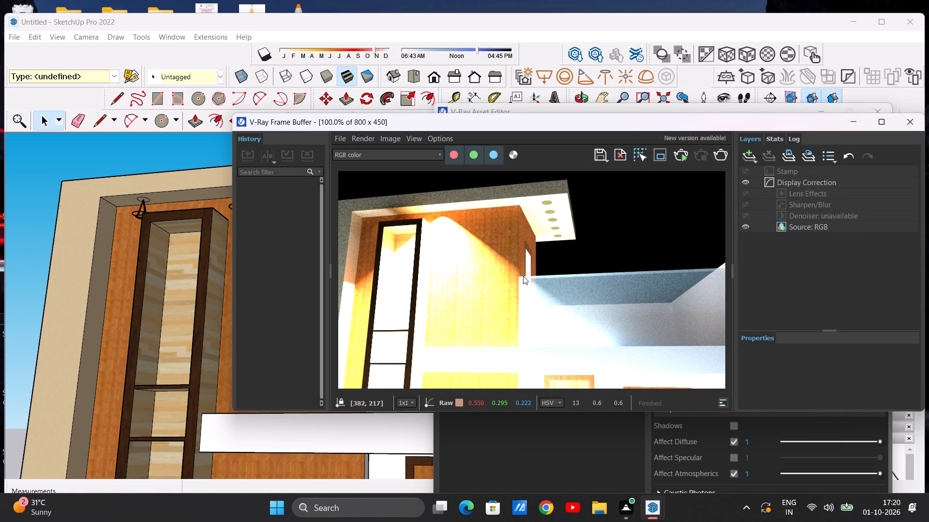
scroll(559, 282, down, 2)
scroll(569, 283, up, 3)
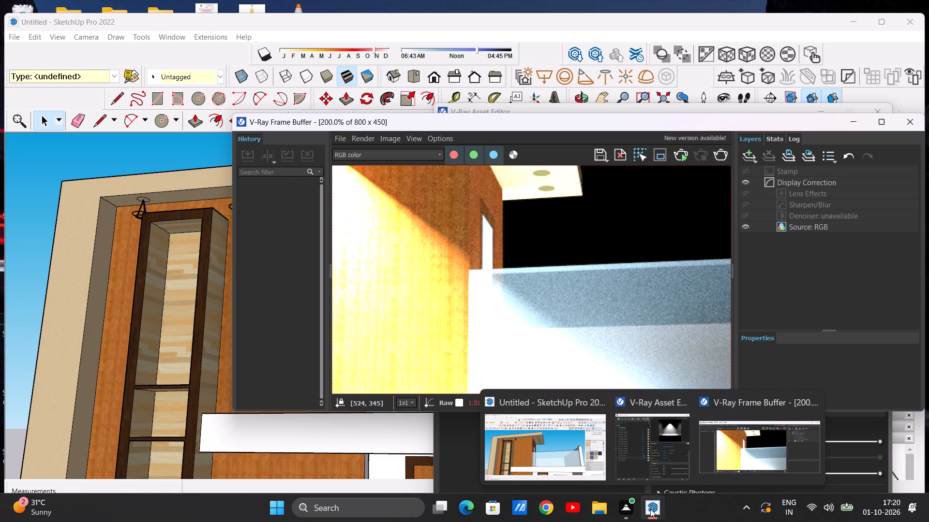
click(553, 448)
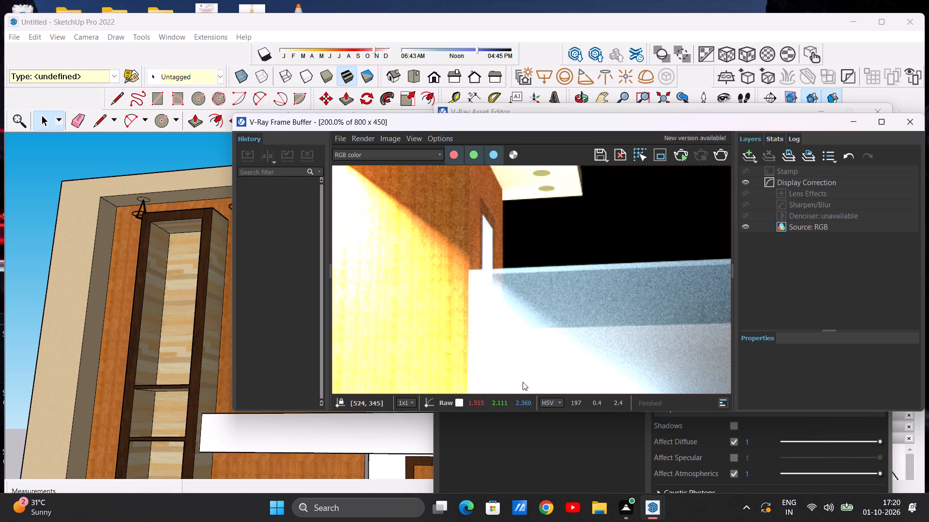
scroll(527, 343, down, 4)
scroll(541, 332, up, 3)
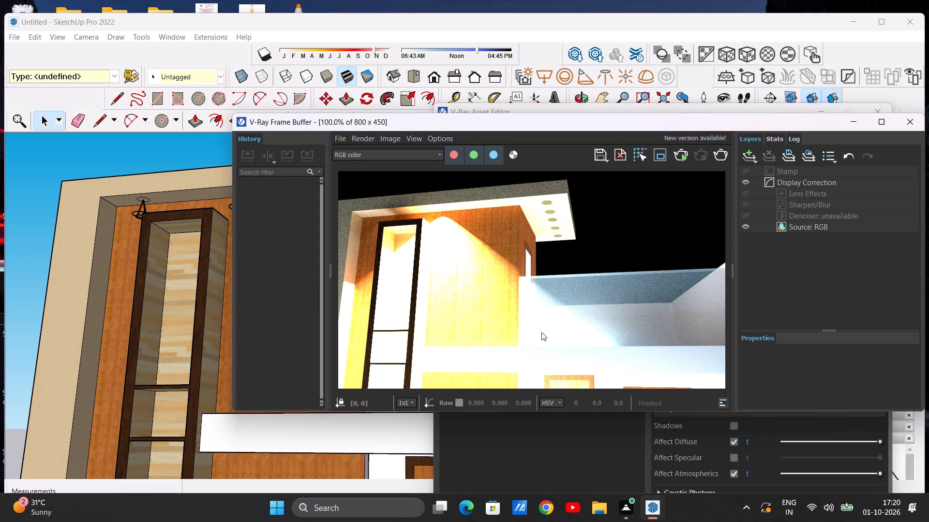
scroll(541, 332, down, 1)
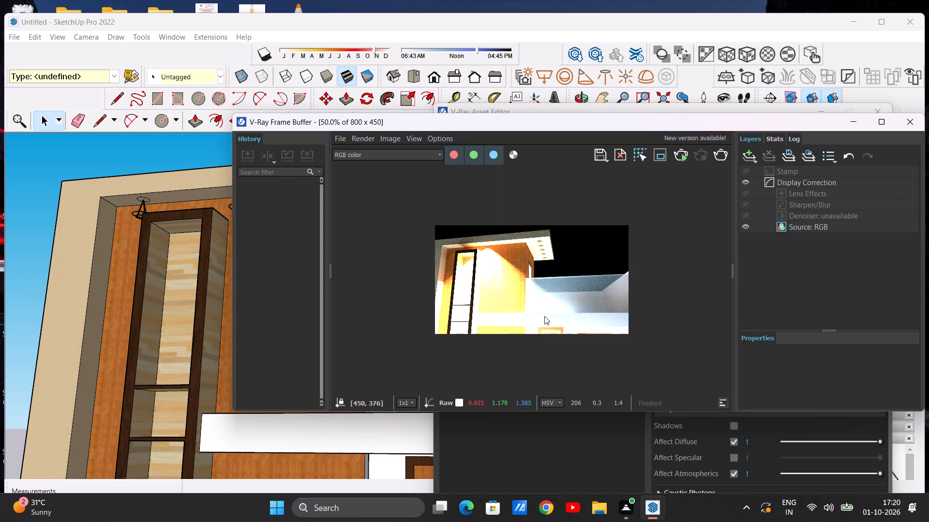
scroll(544, 316, up, 1)
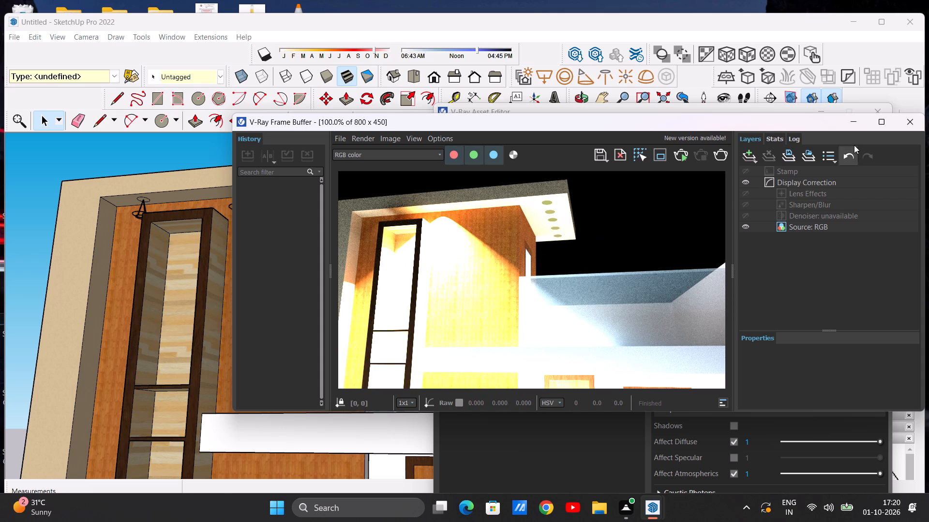
click(916, 119)
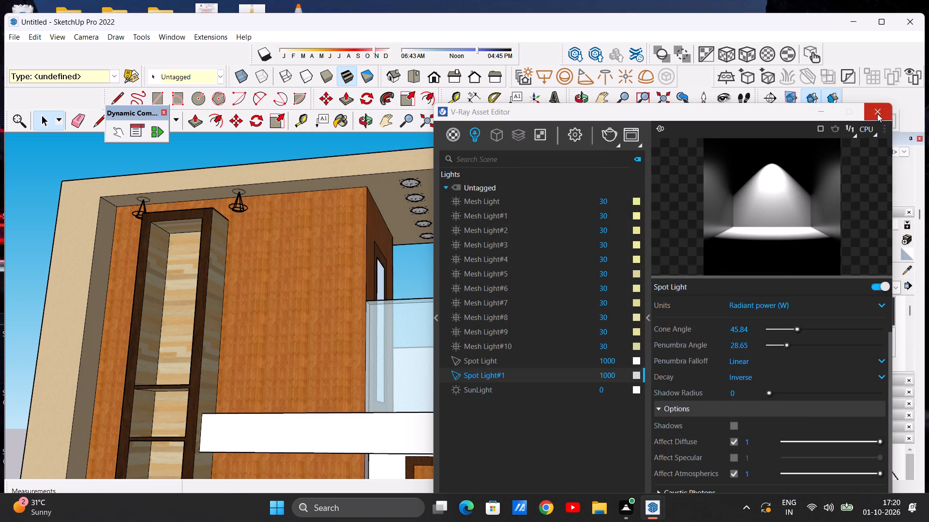
click(877, 114)
Paint the top rail between the tower and the porch gate with Color C07 from the Colors library.
scroll(556, 319, down, 9)
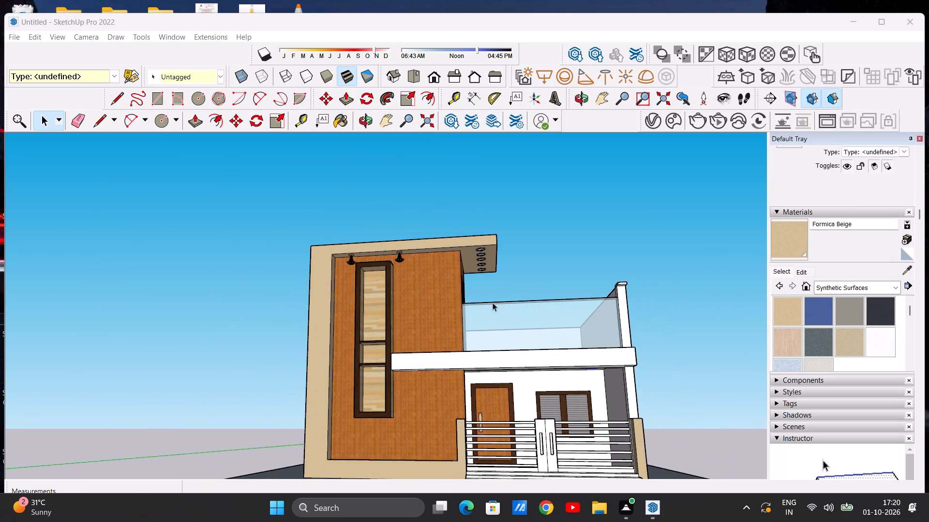
middle_drag(470, 332, 491, 302)
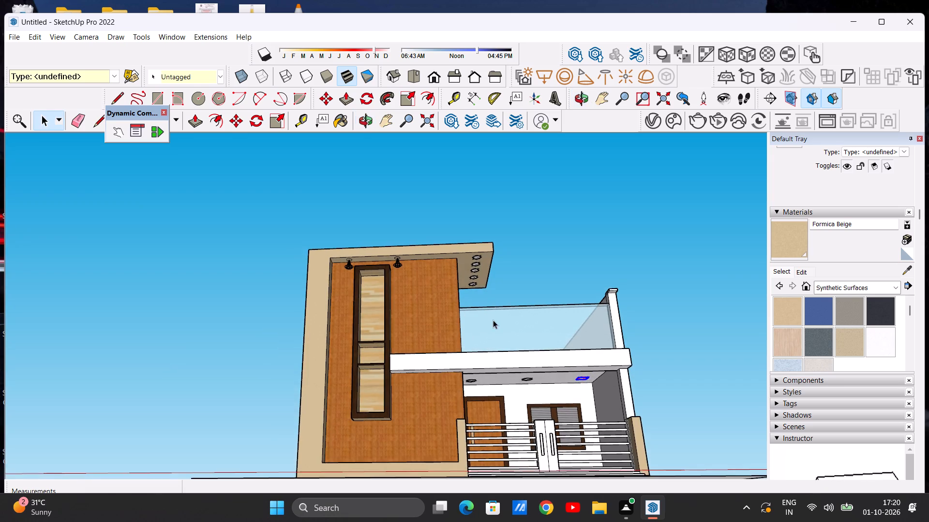
scroll(527, 378, up, 5)
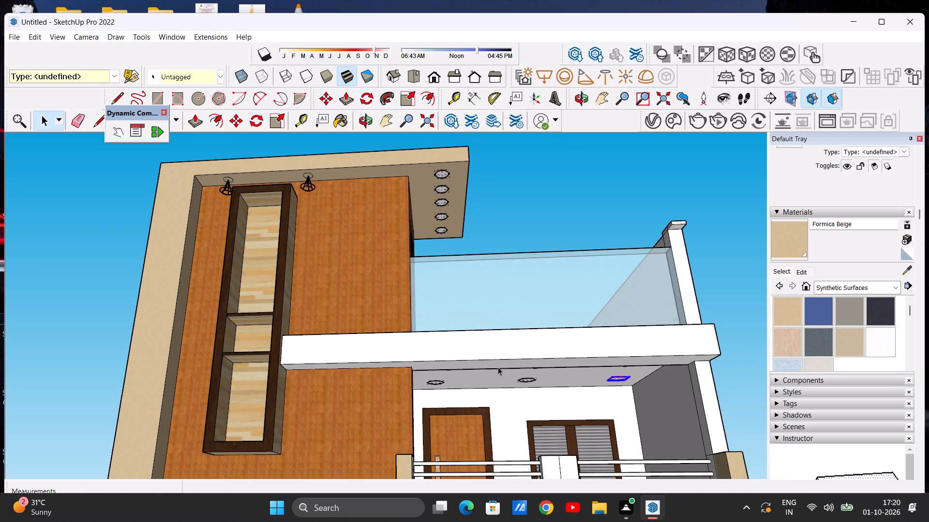
scroll(494, 364, down, 12)
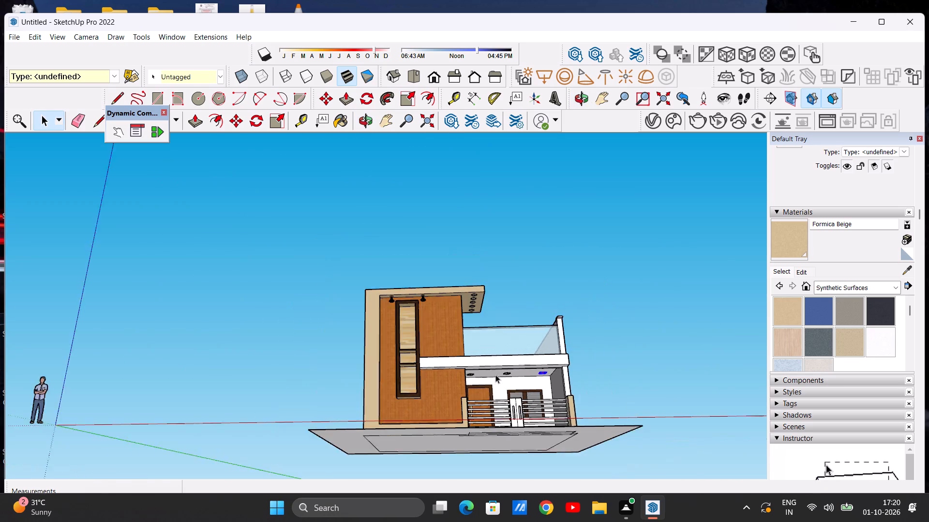
middle_drag(497, 379, 486, 459)
scroll(563, 404, up, 8)
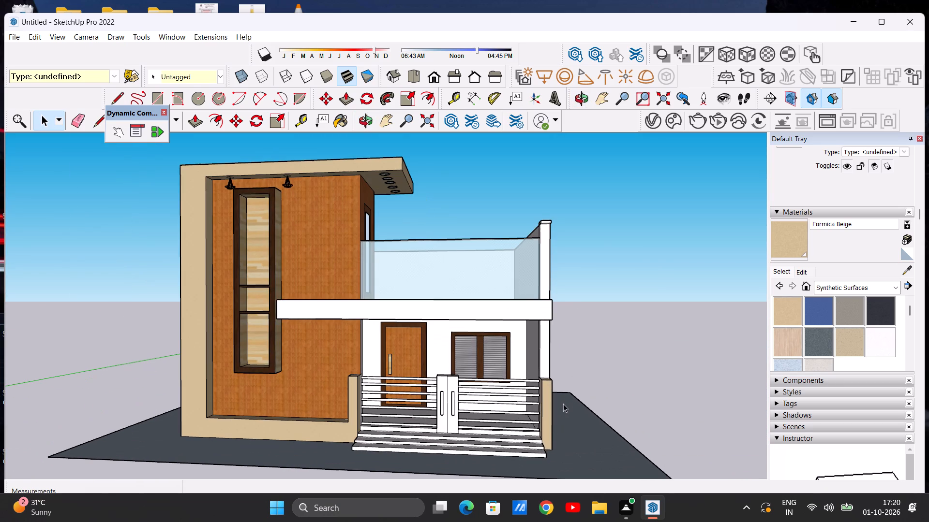
scroll(502, 403, up, 1)
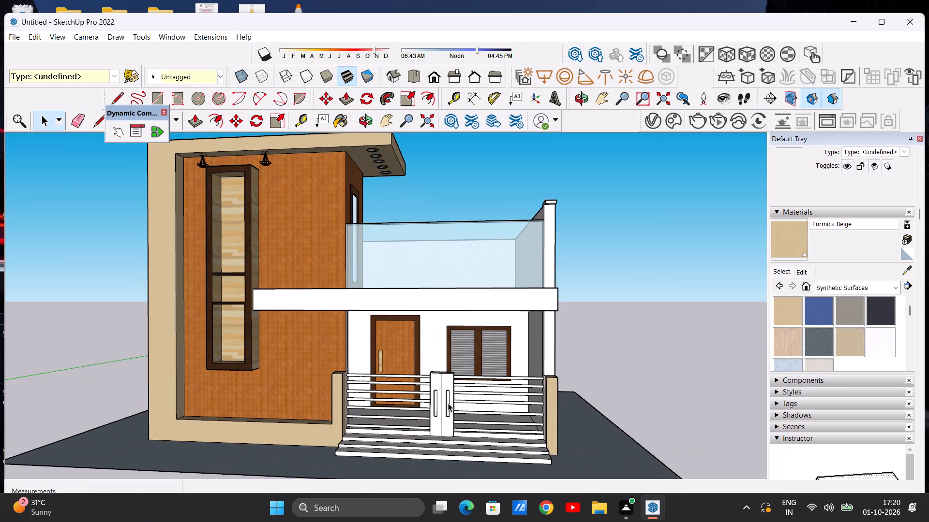
scroll(443, 403, up, 2)
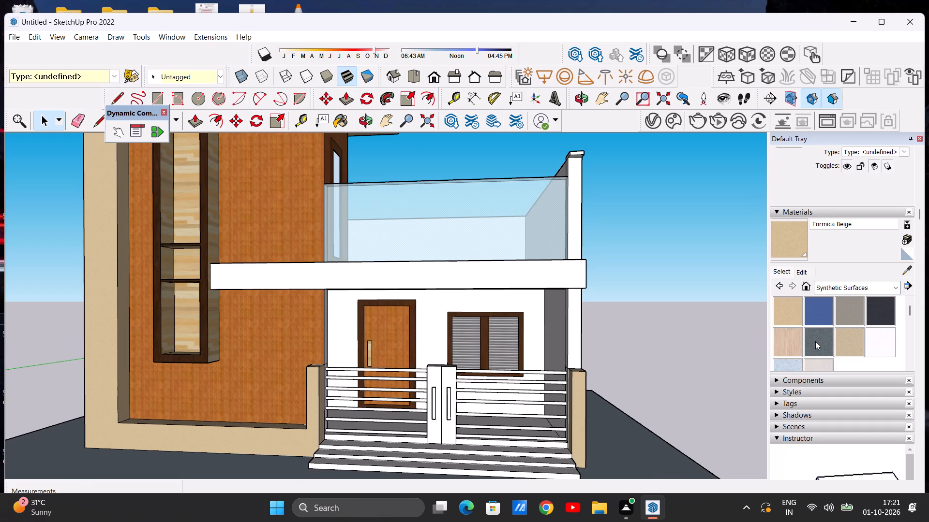
click(894, 286)
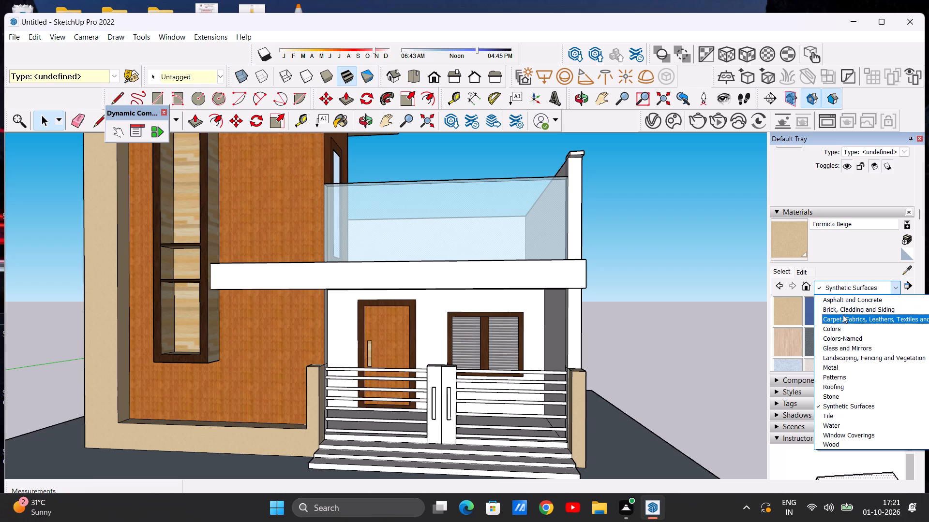
click(841, 329)
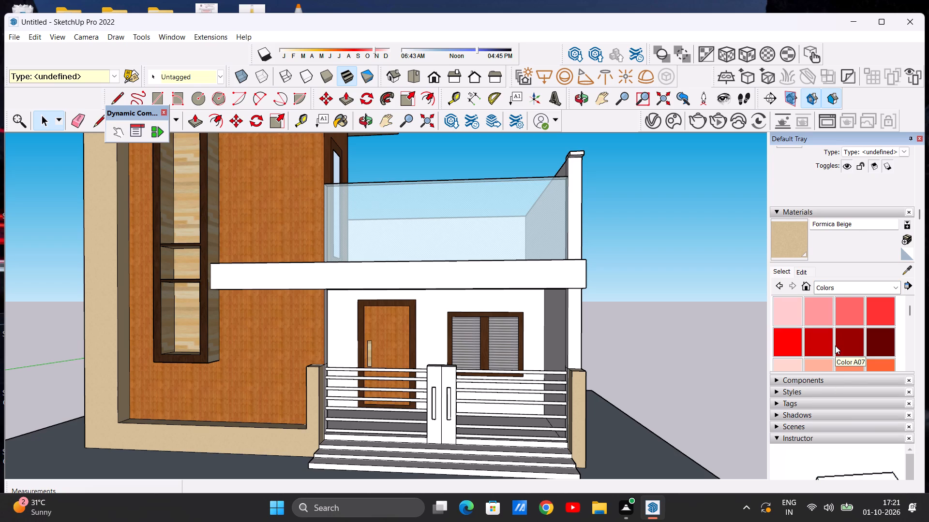
scroll(833, 337, down, 2)
click(849, 342)
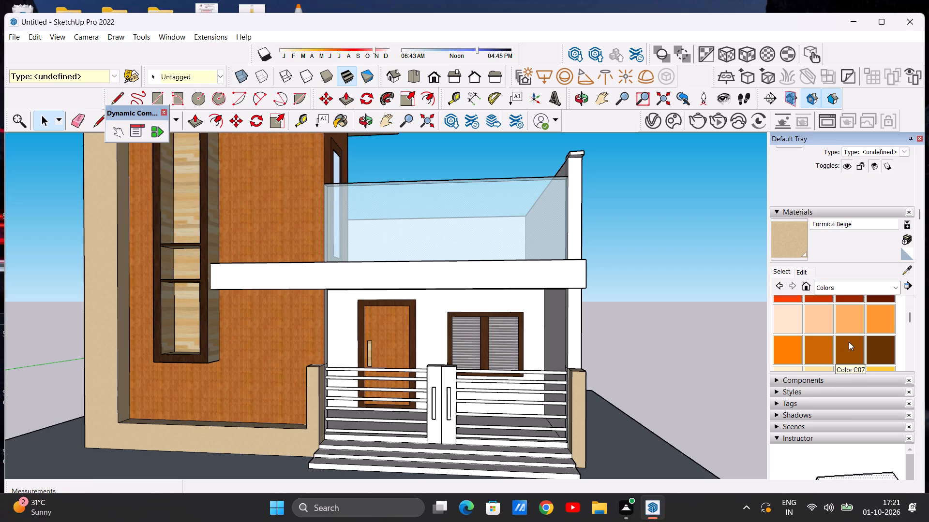
click(805, 275)
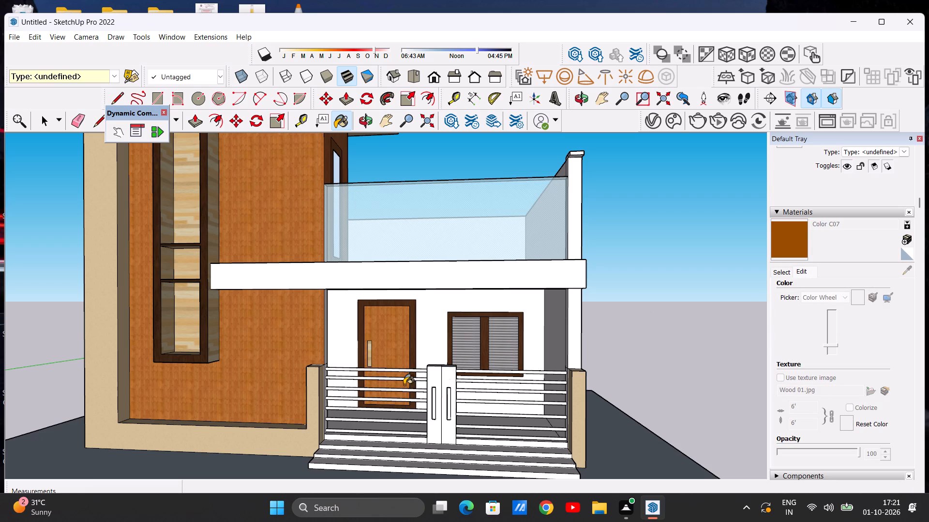
scroll(404, 385, up, 6)
click(442, 351)
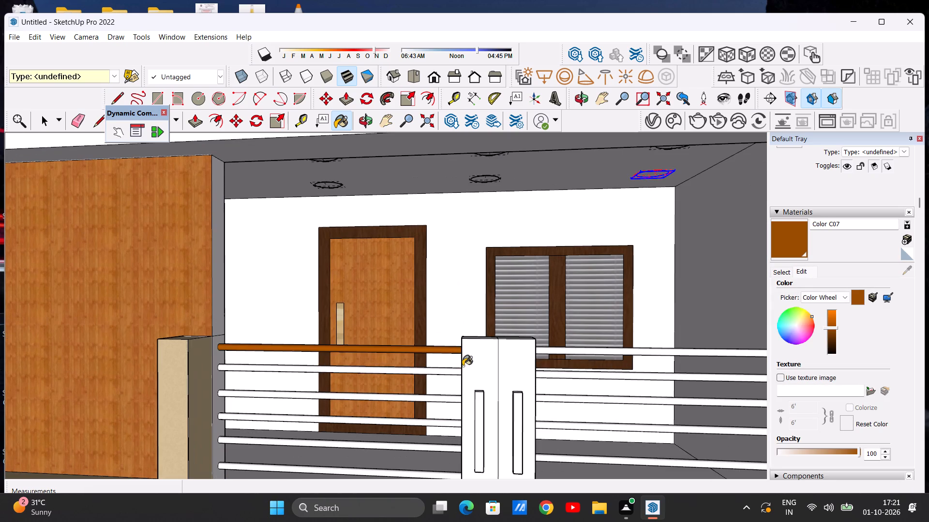
Darken Color C07 slightly and paint both leaves of the porch gate with it.
scroll(479, 378, down, 8)
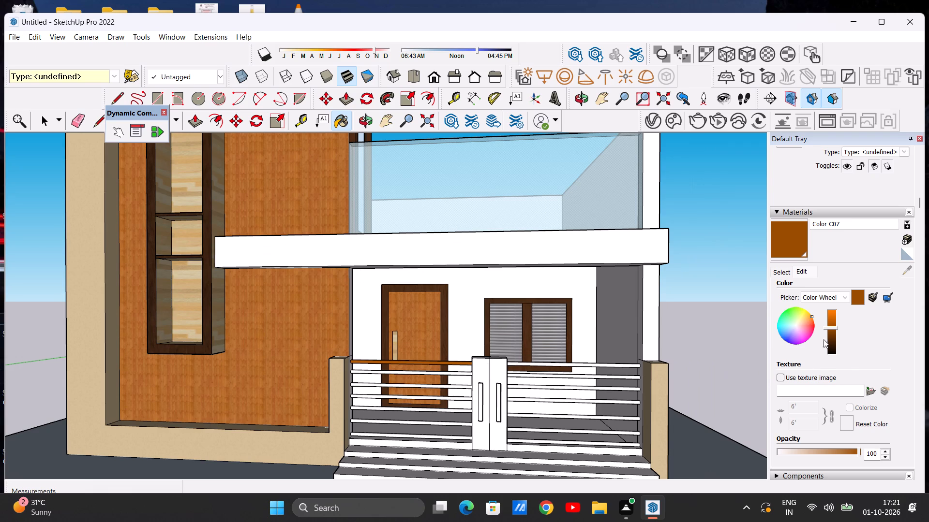
click(832, 333)
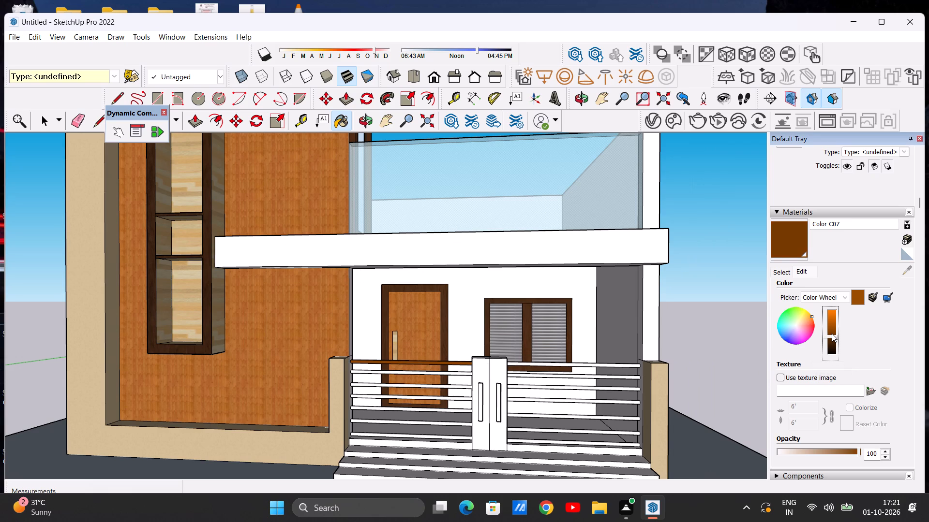
scroll(424, 391, up, 6)
scroll(457, 371, down, 1)
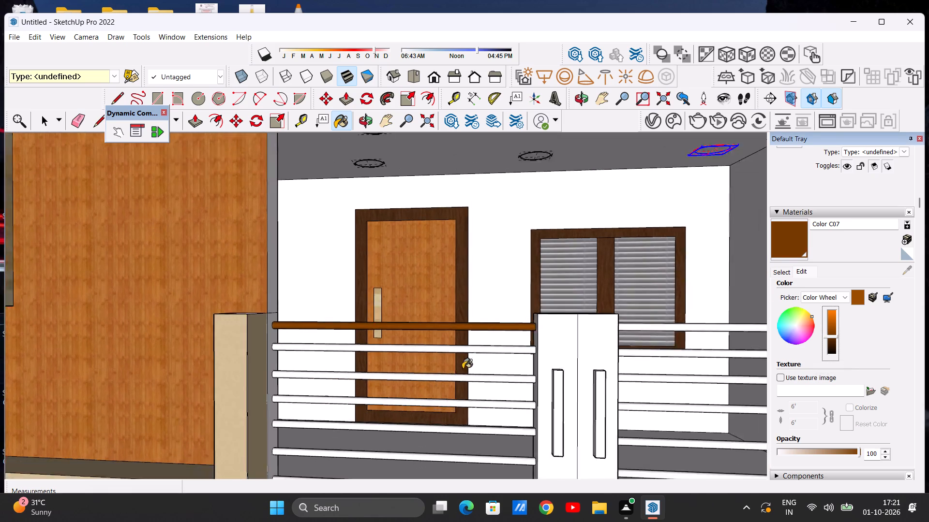
scroll(463, 369, down, 3)
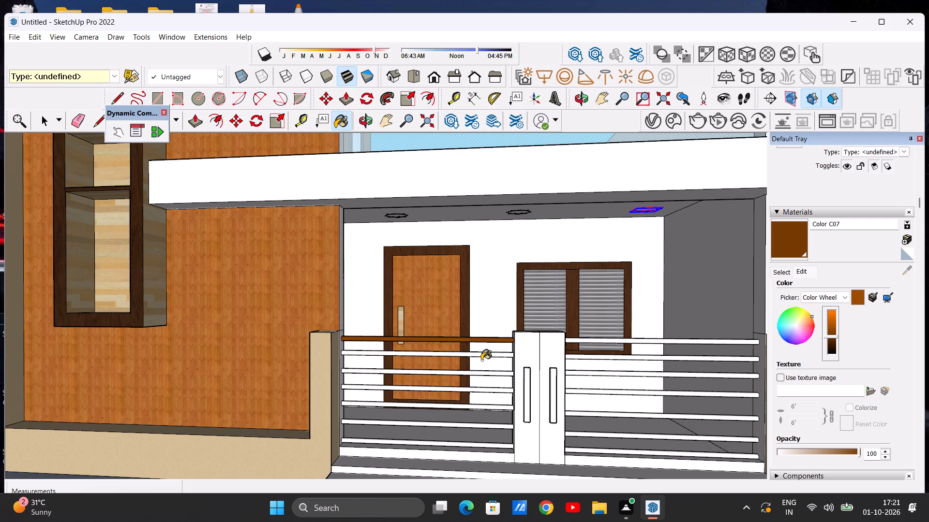
scroll(538, 348, up, 3)
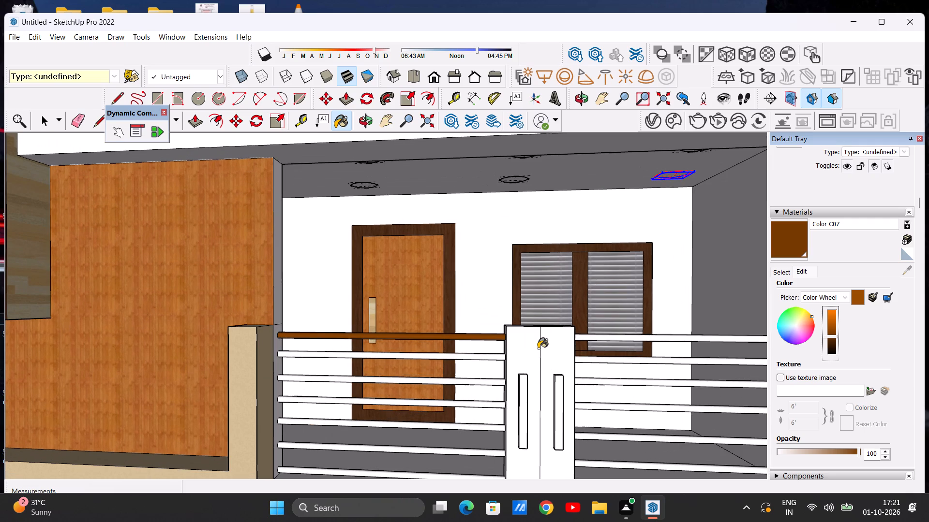
click(518, 350)
click(553, 350)
scroll(517, 371, down, 9)
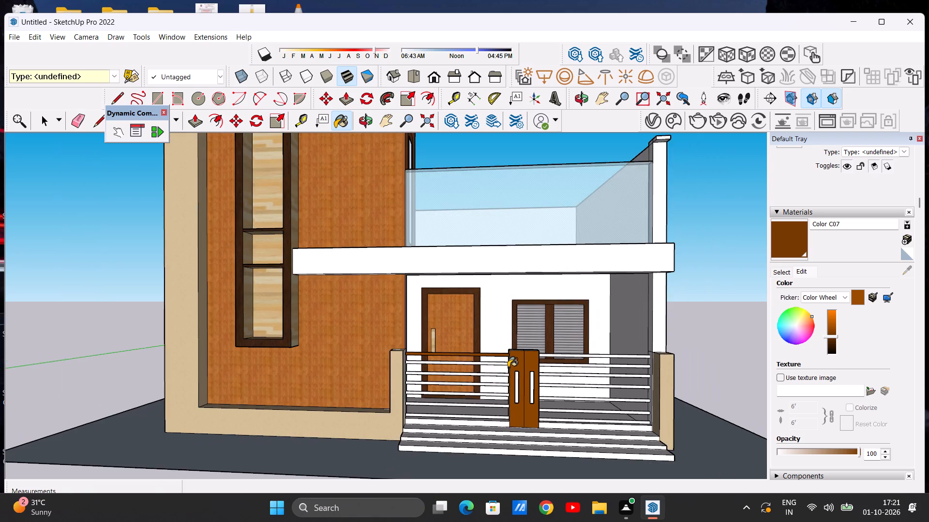
Paint the second, third and fourth rails between the tower and the gate with Color C07.
scroll(465, 425, up, 6)
scroll(505, 395, up, 5)
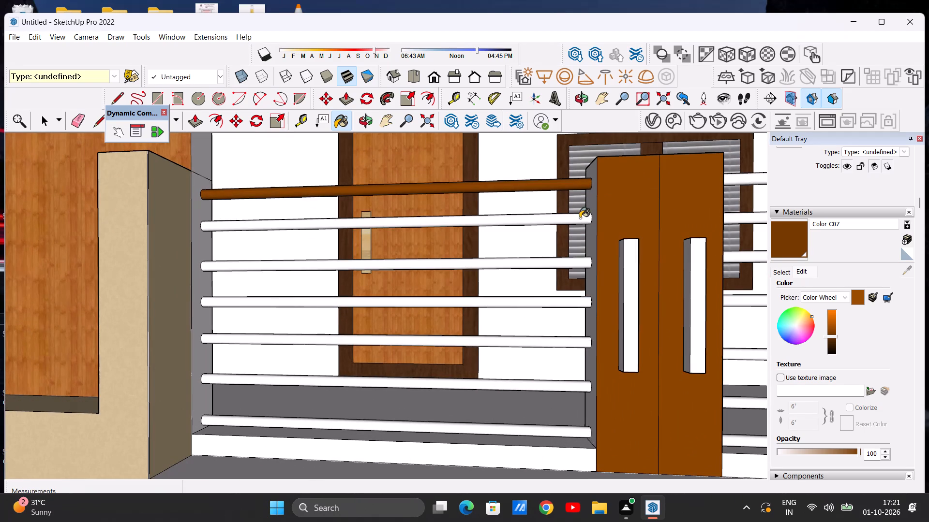
click(580, 218)
click(573, 263)
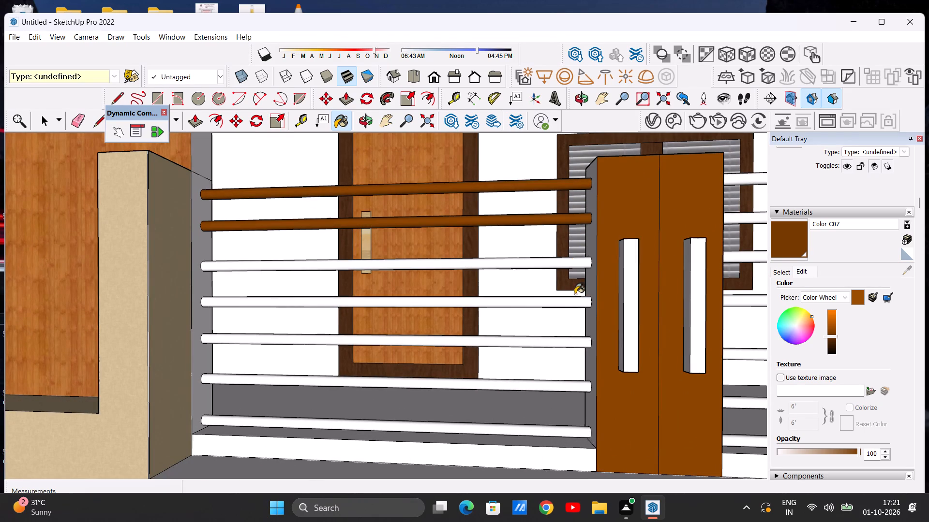
click(572, 303)
scroll(572, 303, down, 13)
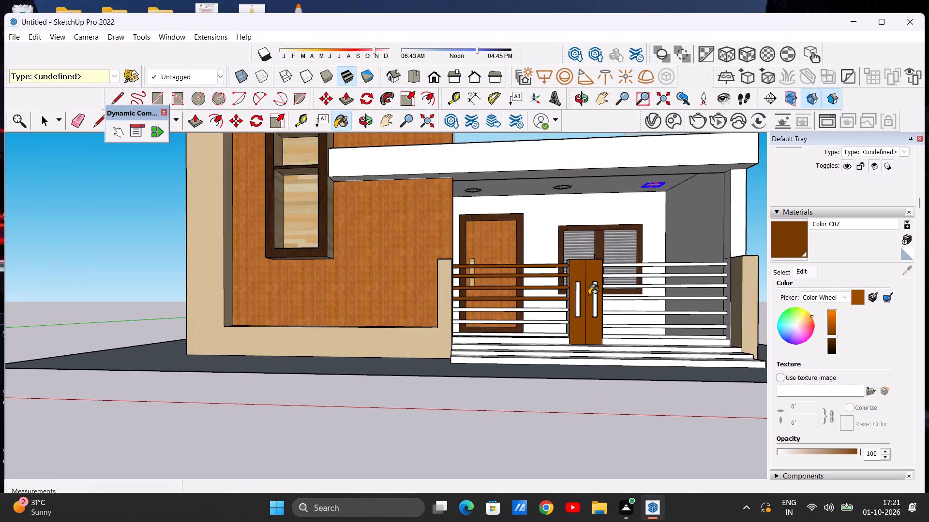
Darken Color C07 further to a deep brown.
scroll(589, 295, up, 4)
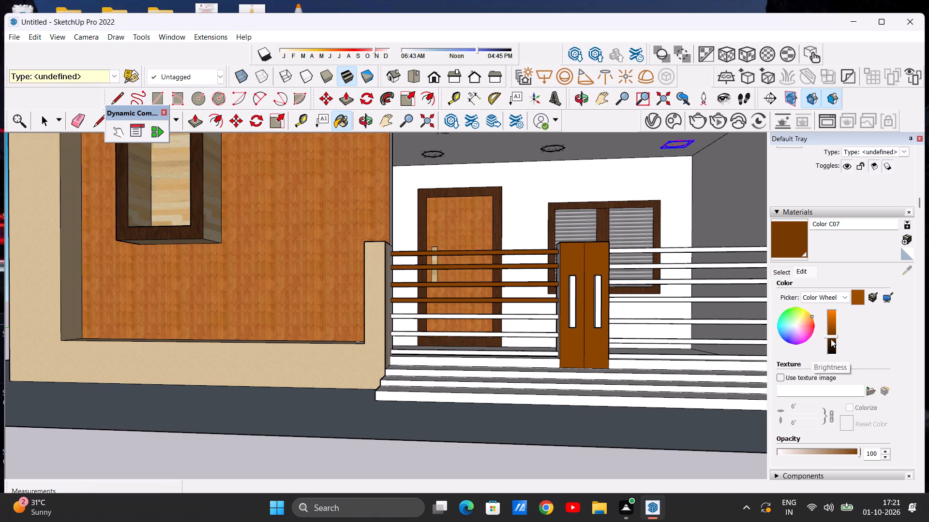
click(831, 339)
scroll(554, 292, down, 3)
scroll(570, 310, up, 8)
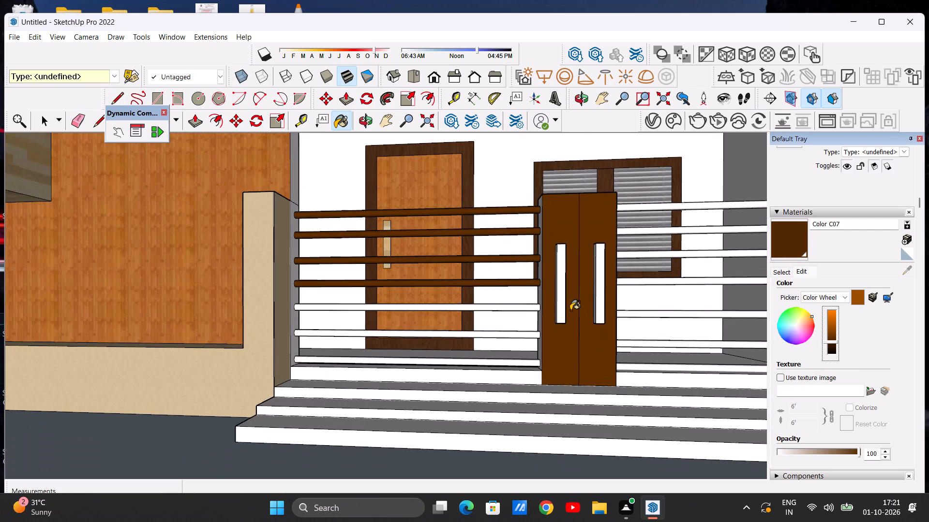
Paint the three remaining lower rails between the tower and the gate with Color C07.
middle_drag(545, 278, 651, 301)
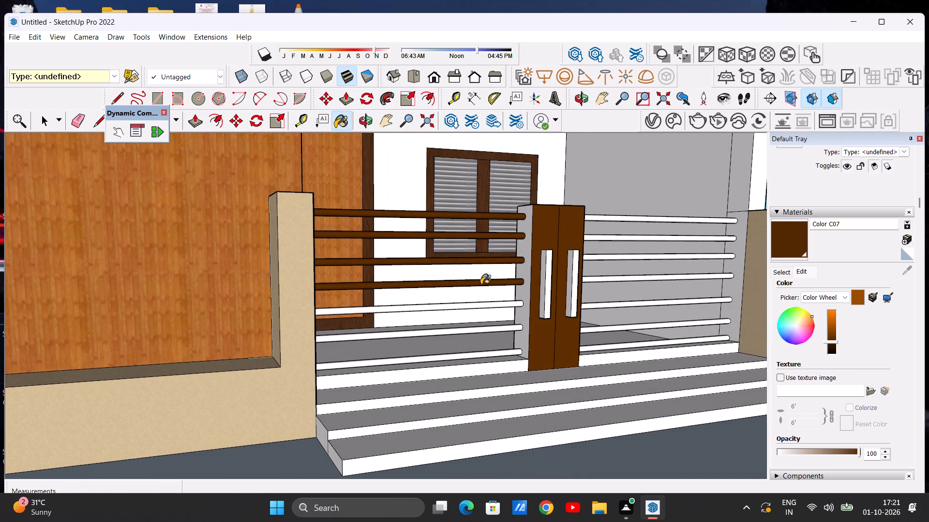
middle_drag(572, 301, 475, 290)
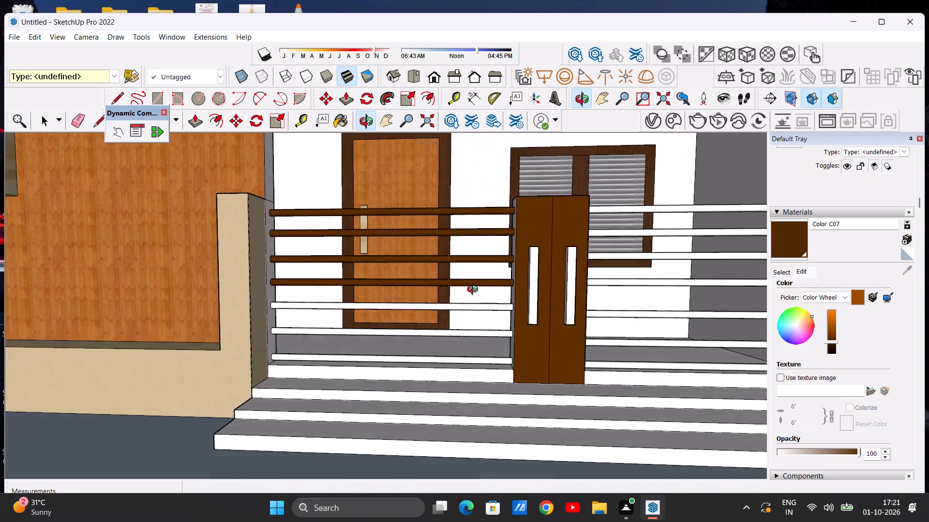
middle_drag(475, 290, 475, 290)
scroll(499, 309, up, 6)
click(496, 305)
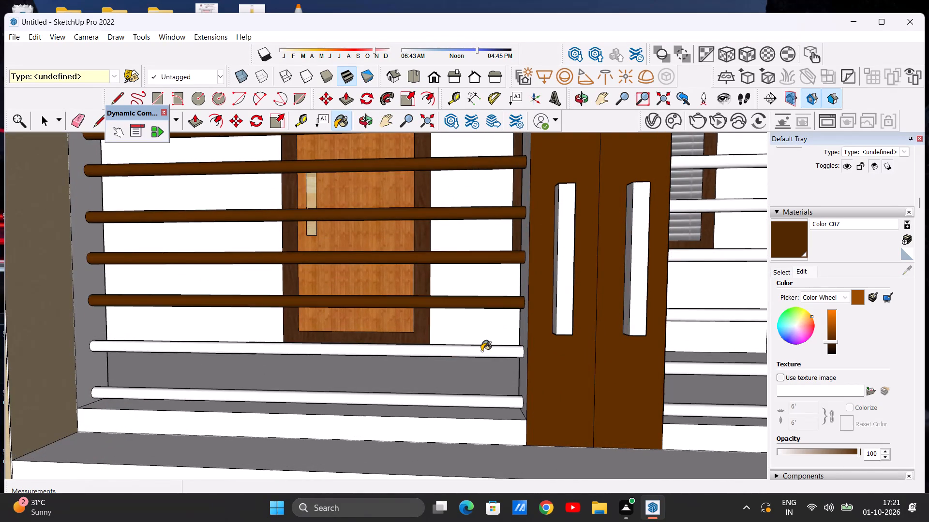
click(481, 351)
click(494, 399)
scroll(482, 333, down, 9)
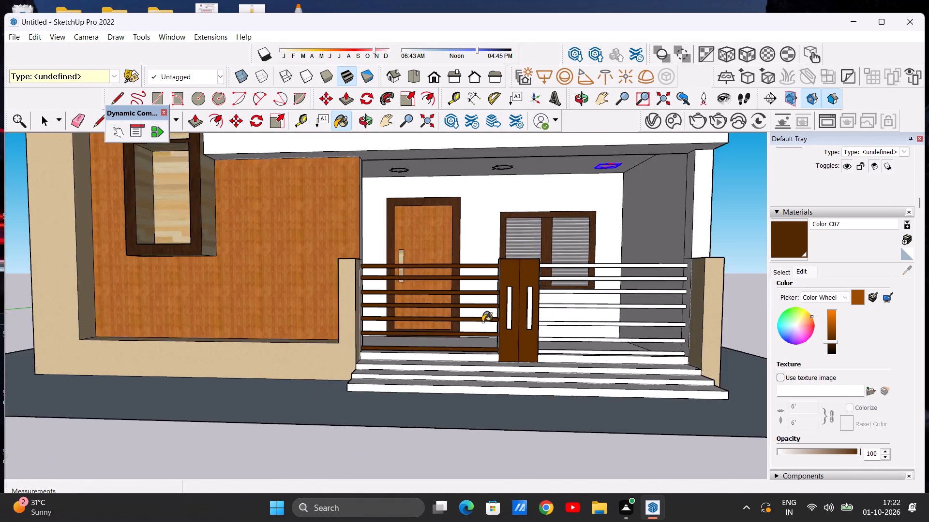
Paint the front of the base strip beneath the railings on both sides of the porch gate with Color C07.
scroll(482, 322, down, 1)
middle_drag(472, 362, 466, 340)
scroll(490, 342, up, 14)
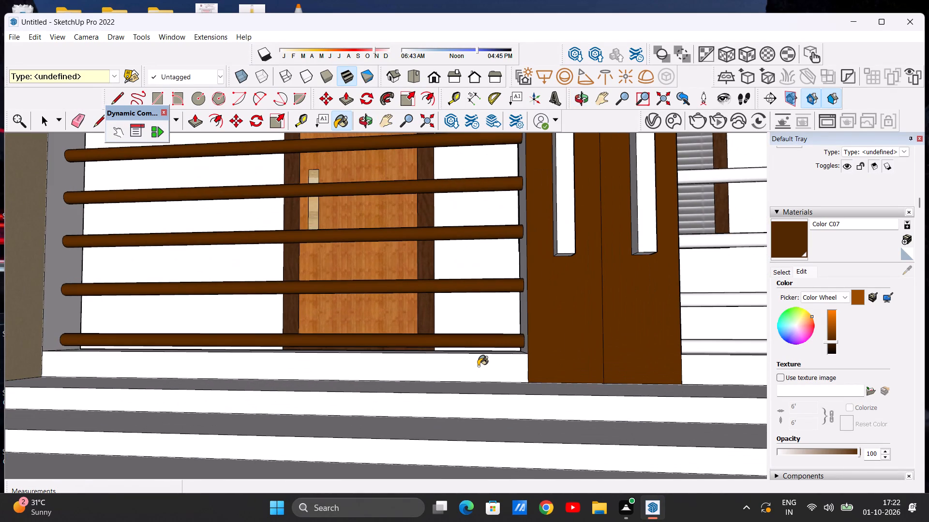
click(478, 366)
scroll(478, 370, down, 10)
scroll(423, 330, down, 1)
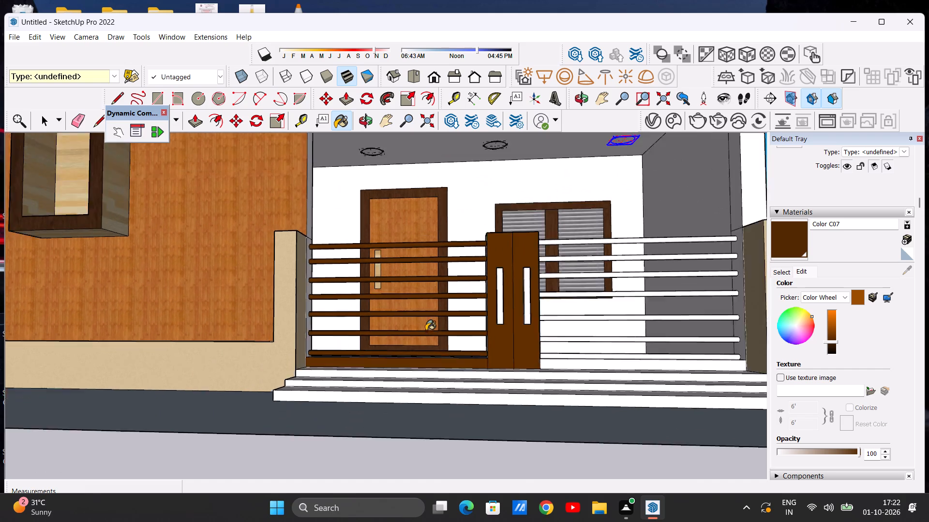
scroll(426, 331, down, 3)
scroll(564, 357, up, 12)
click(540, 351)
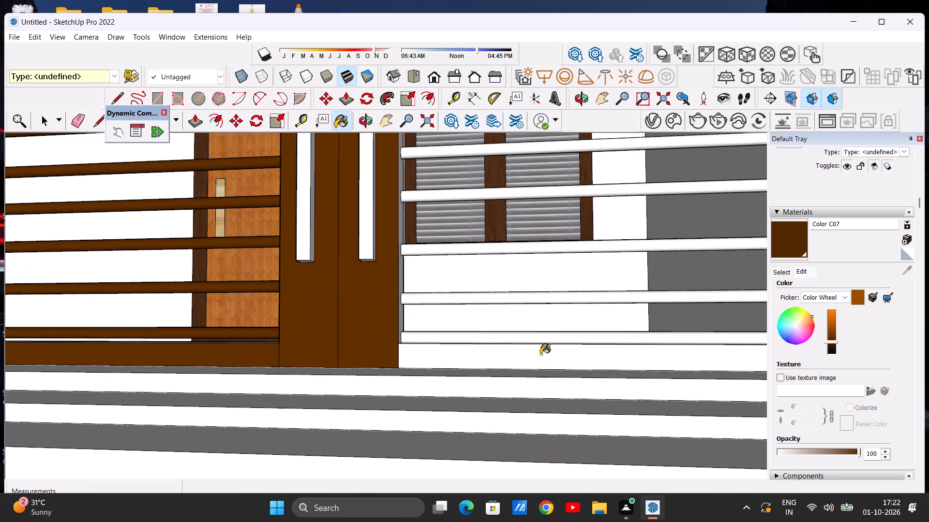
Paint the lowest rail and the top three rails between the gate and the outer pillar with Color C07.
click(534, 340)
scroll(549, 375, down, 5)
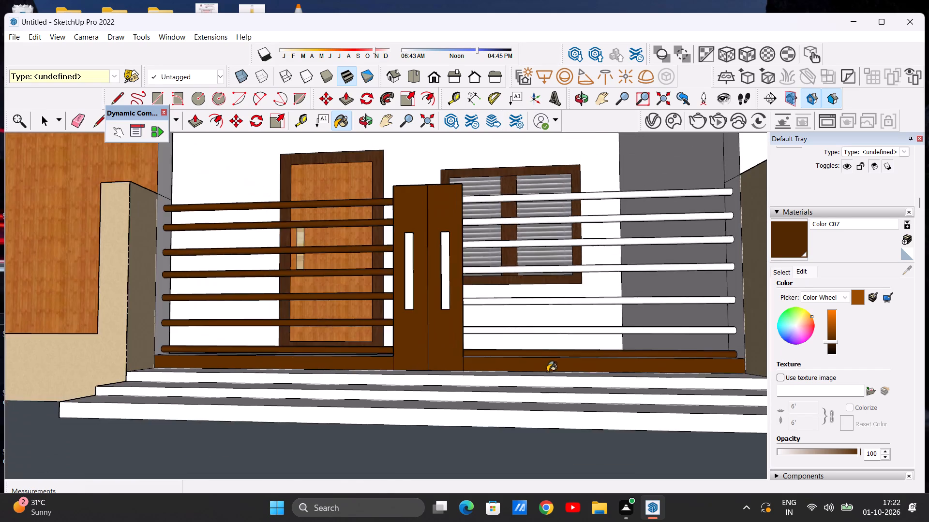
scroll(547, 372, down, 11)
middle_drag(572, 332, 470, 338)
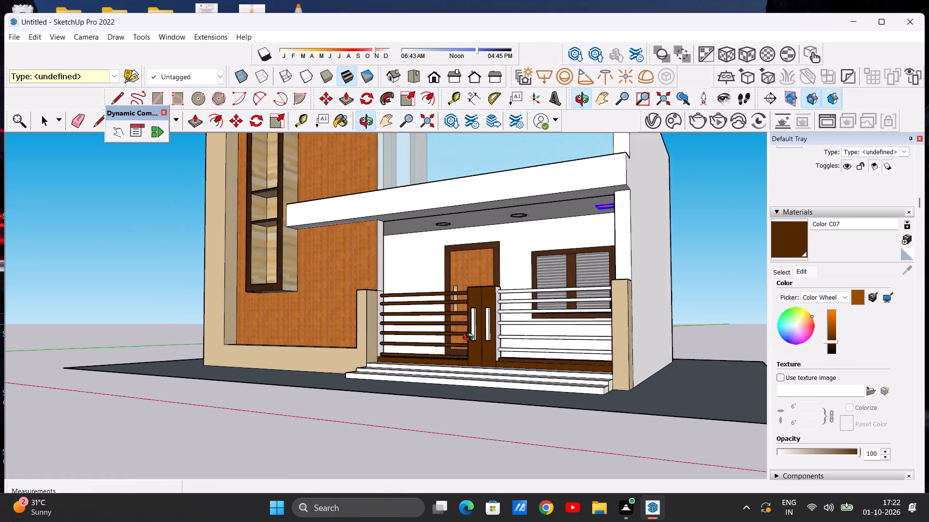
middle_drag(470, 338, 458, 358)
scroll(547, 304, up, 13)
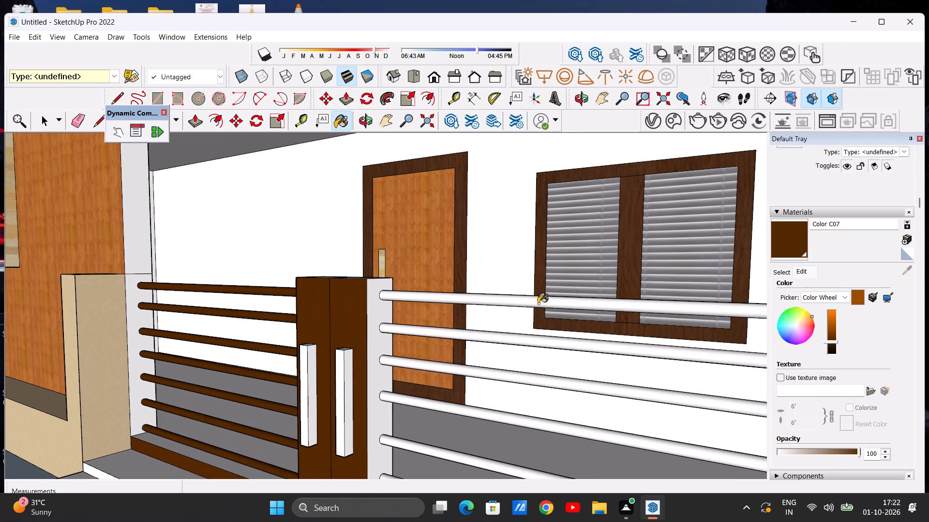
click(538, 302)
click(536, 340)
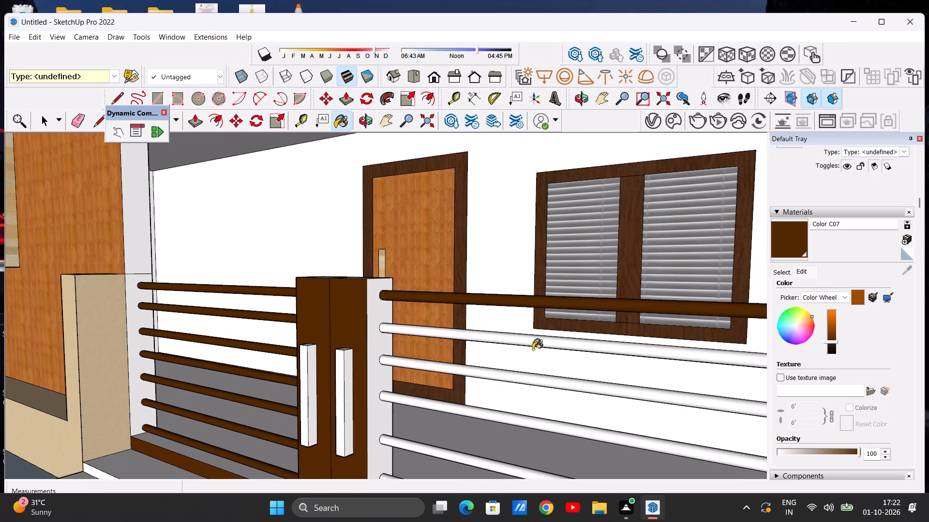
click(527, 379)
Paint the three remaining unpainted rails between the gate and the outer pillar with Color C07.
scroll(531, 333, down, 7)
scroll(541, 377, up, 6)
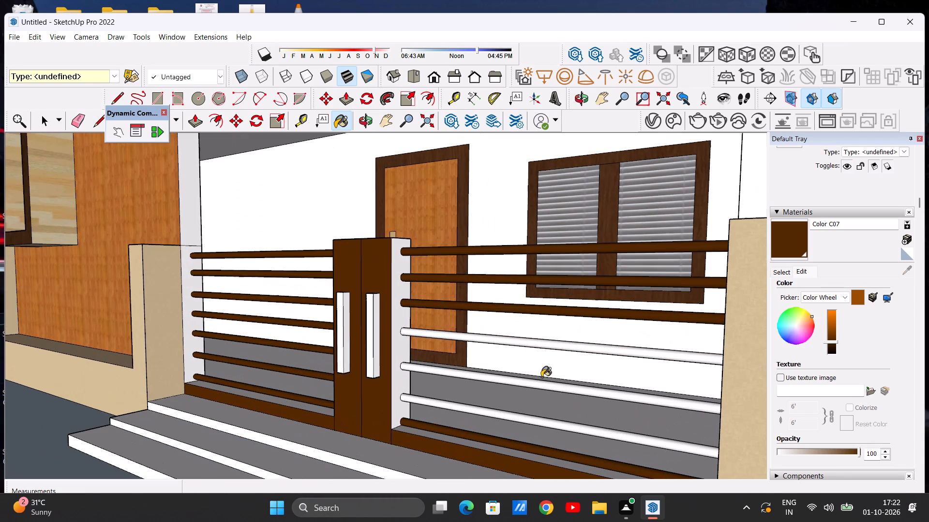
click(530, 382)
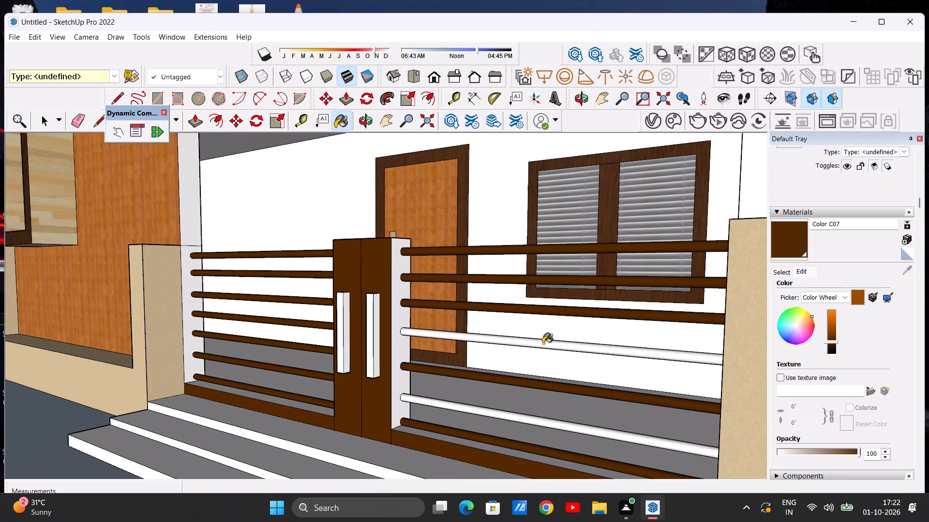
click(543, 344)
scroll(502, 351, down, 5)
scroll(509, 389, up, 12)
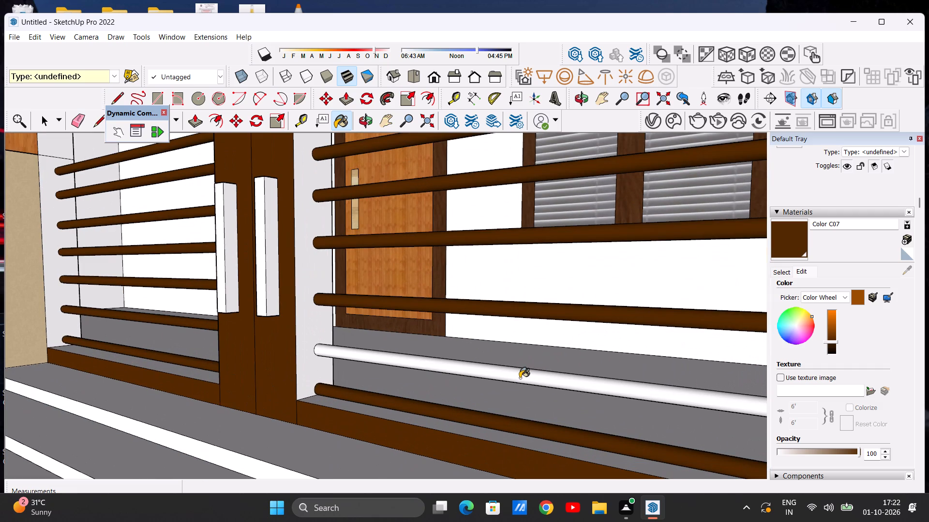
click(520, 378)
Paint the surfaces where the rails meet the outer pillar and the tower-side pillar with Color C07.
scroll(526, 379, down, 18)
middle_drag(483, 358, 681, 352)
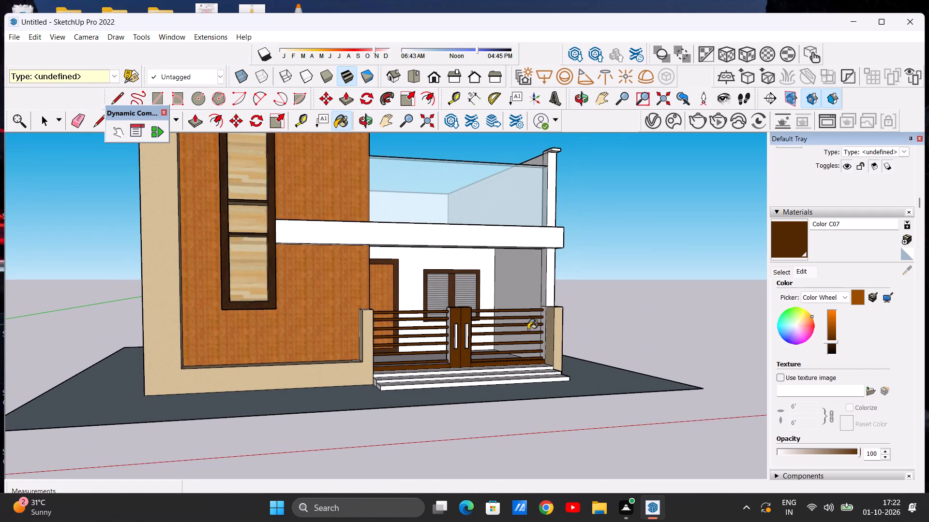
scroll(536, 331, up, 12)
click(542, 310)
scroll(526, 354, down, 3)
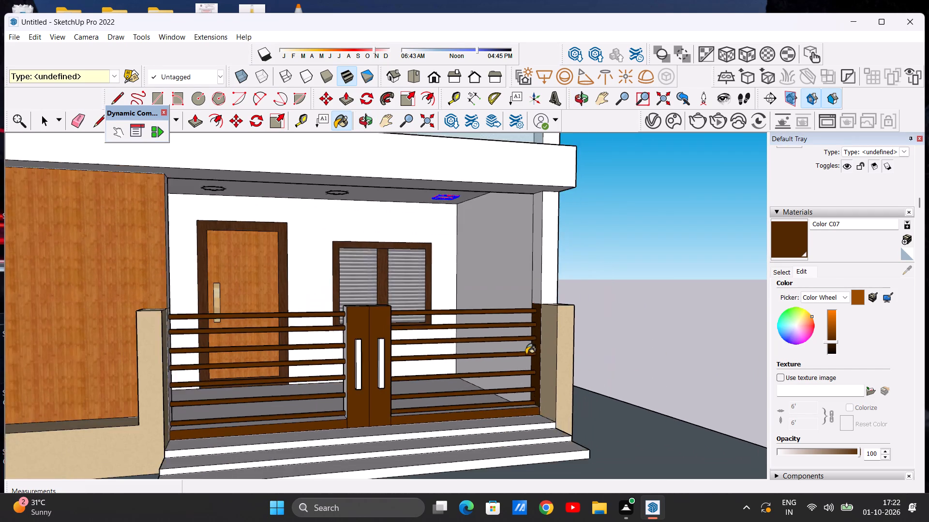
scroll(526, 354, down, 5)
middle_drag(509, 373, 310, 353)
scroll(292, 327, up, 7)
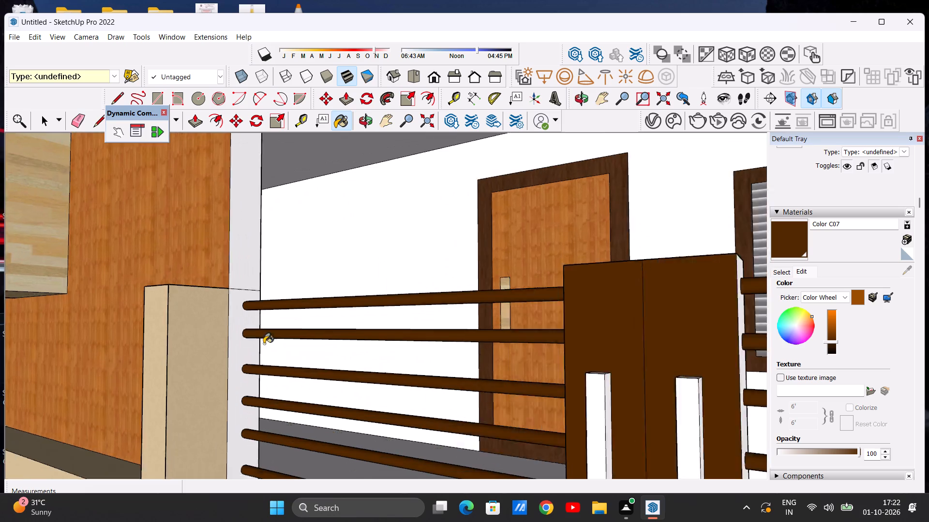
scroll(264, 344, up, 2)
click(214, 362)
scroll(223, 370, down, 17)
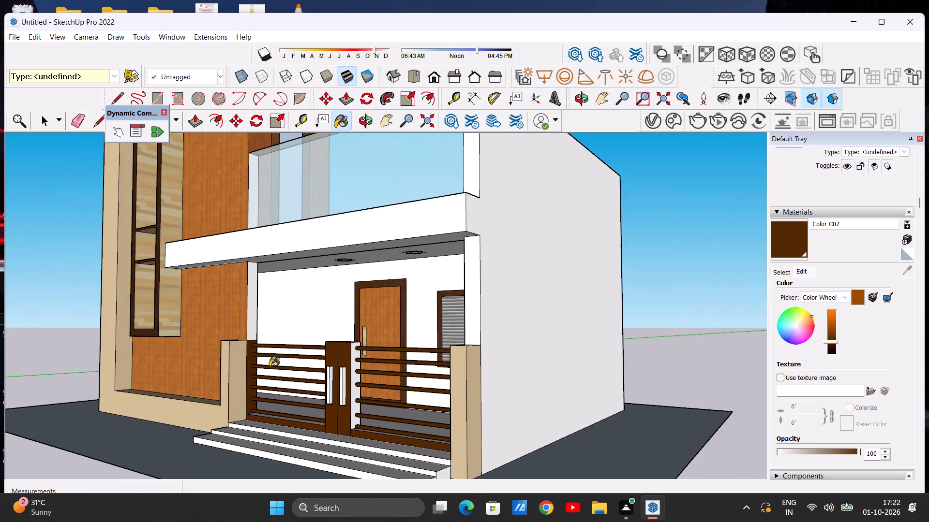
Paint both side faces of the porch gate, where the rails meet it, with Color C07.
middle_drag(260, 375, 307, 360)
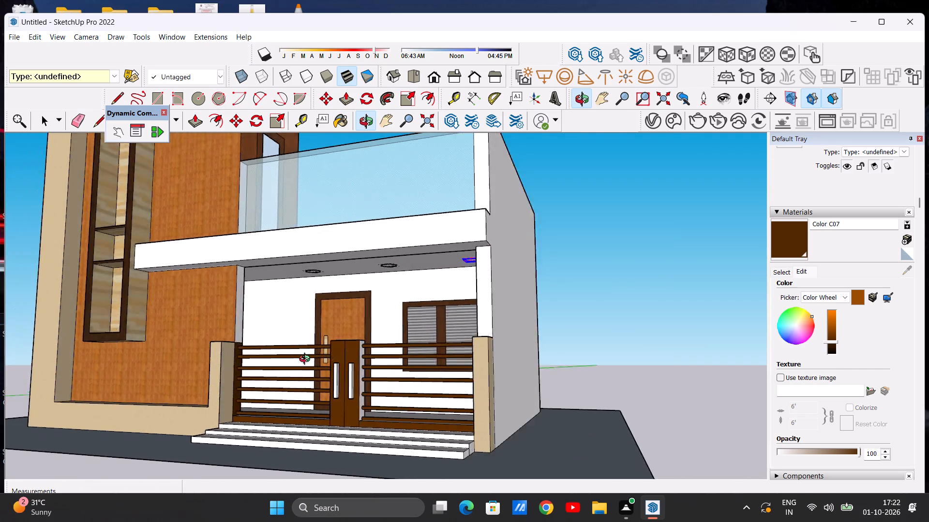
middle_drag(307, 360, 221, 378)
scroll(332, 371, up, 12)
click(341, 361)
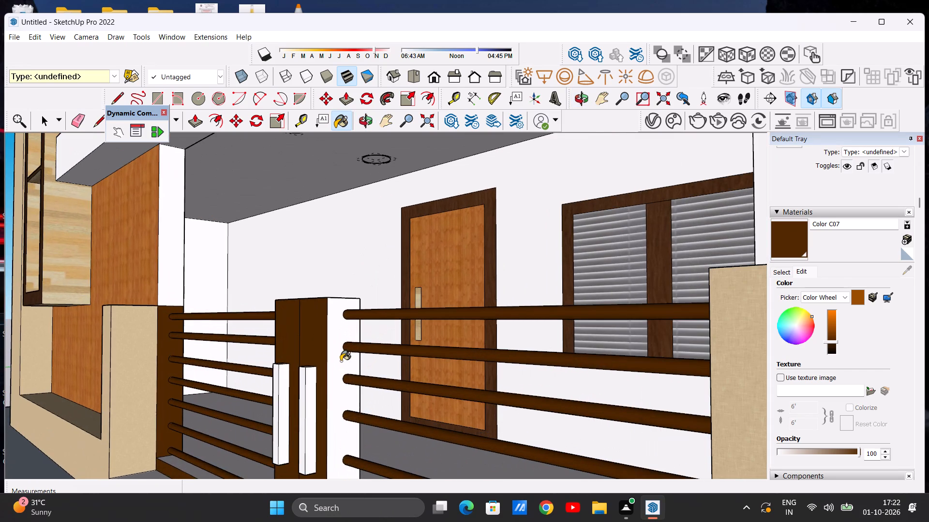
scroll(329, 367, down, 5)
middle_drag(294, 365, 557, 369)
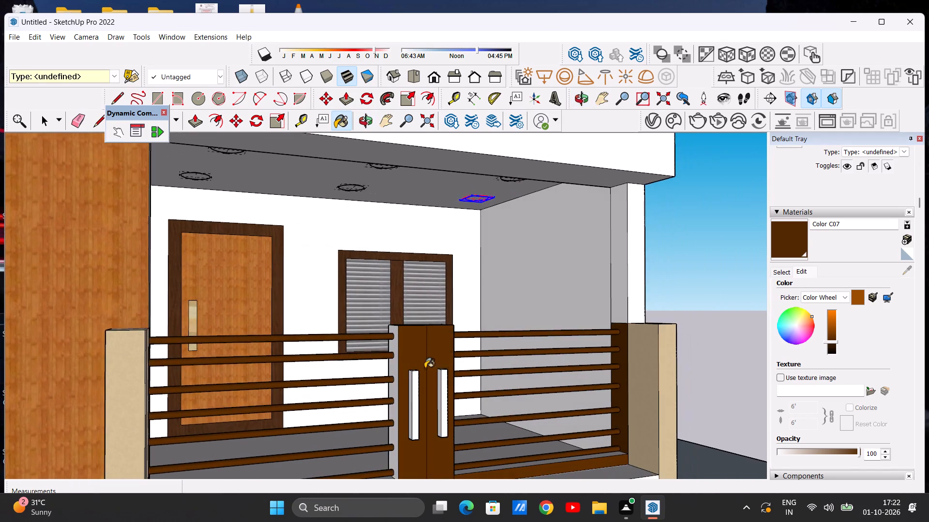
scroll(424, 368, up, 5)
click(369, 366)
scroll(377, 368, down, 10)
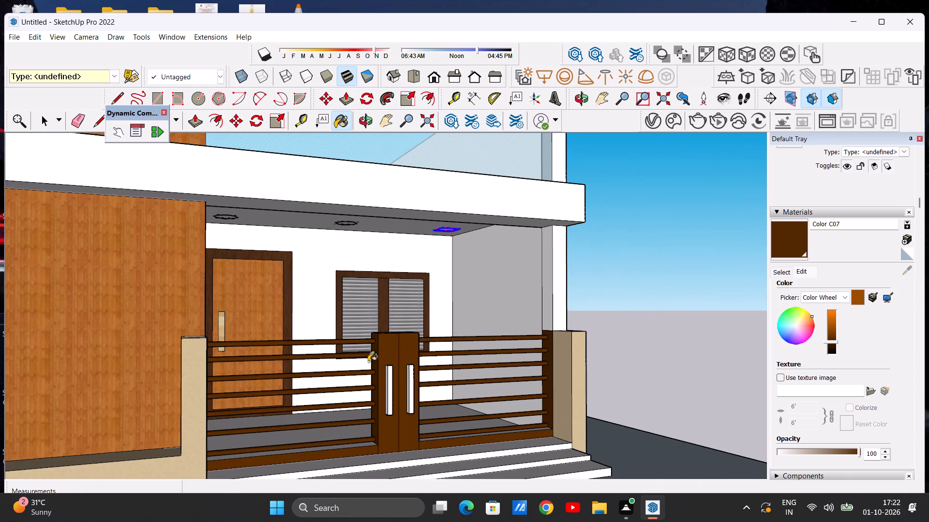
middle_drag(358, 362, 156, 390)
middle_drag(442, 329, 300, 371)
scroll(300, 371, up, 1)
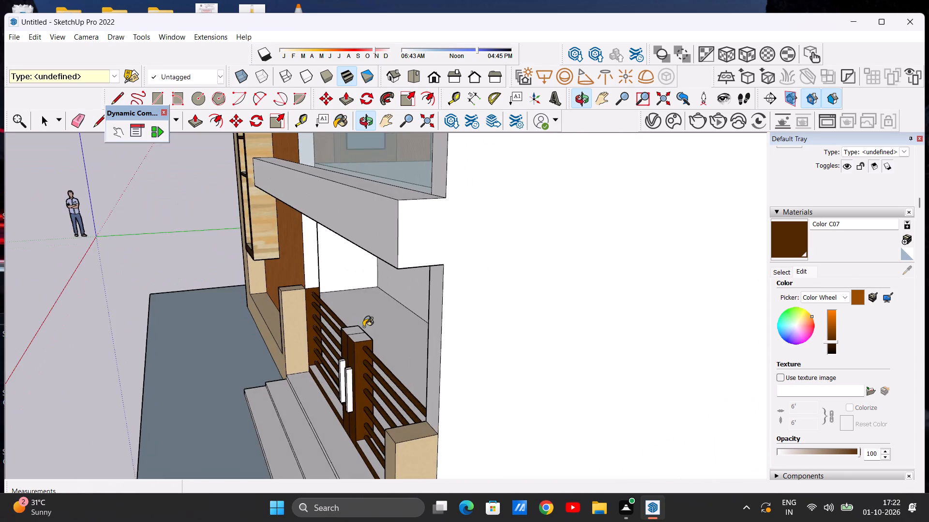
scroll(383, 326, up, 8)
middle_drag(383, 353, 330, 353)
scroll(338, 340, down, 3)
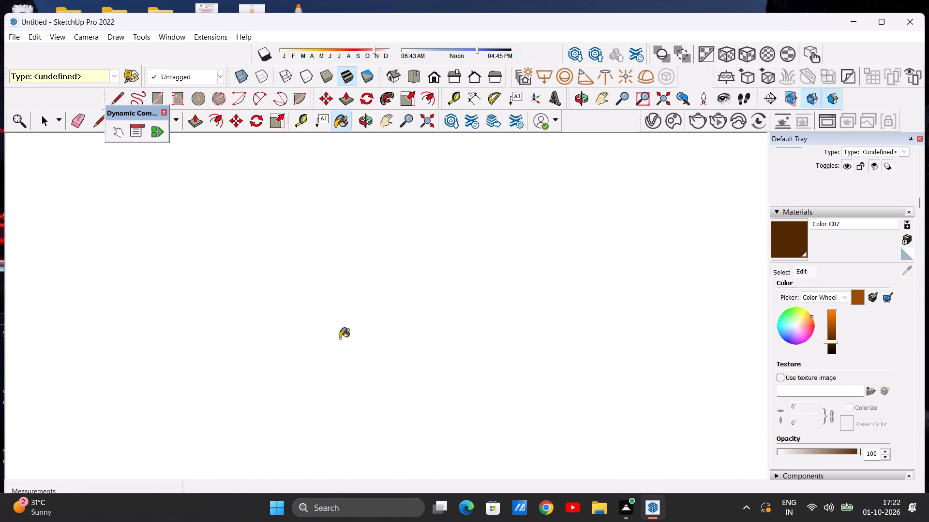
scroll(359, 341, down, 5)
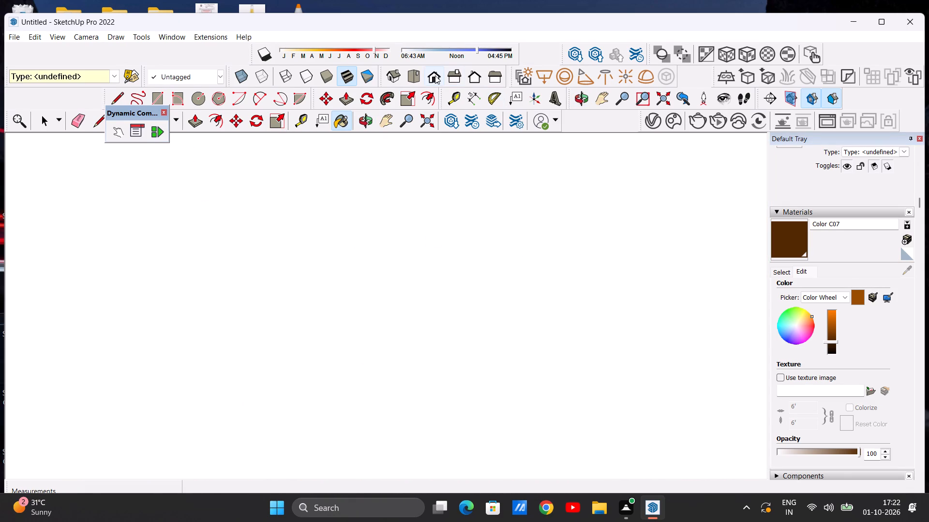
Paint the top faces of both porch gate leaves with Color C07.
click(434, 75)
scroll(459, 271, down, 11)
middle_drag(584, 274, 550, 280)
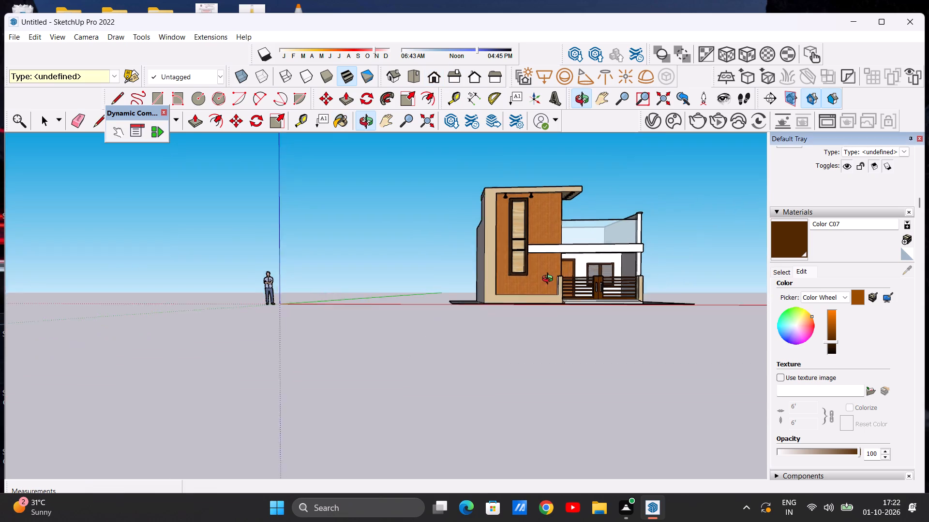
middle_drag(550, 280, 432, 315)
scroll(611, 305, up, 13)
middle_drag(582, 308, 527, 311)
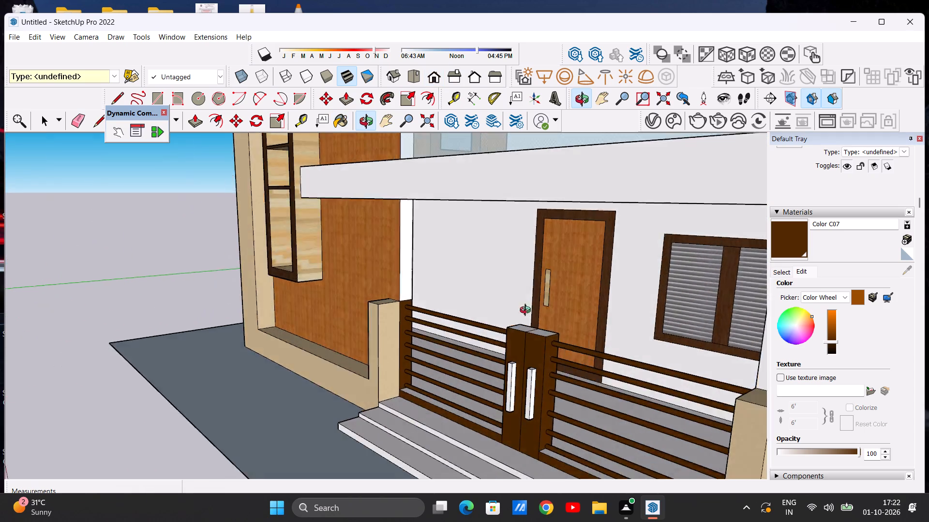
middle_drag(527, 311, 443, 357)
scroll(549, 403, up, 9)
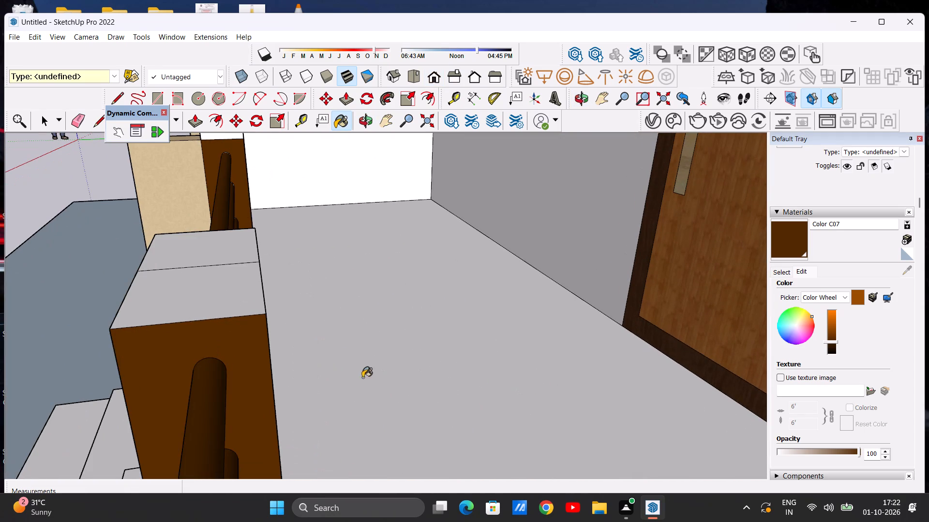
scroll(347, 373, up, 2)
click(169, 387)
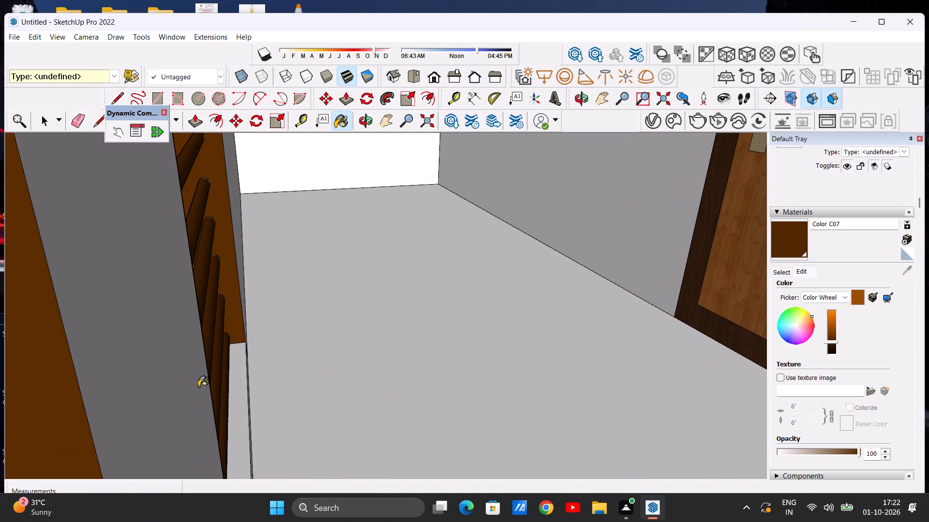
scroll(294, 382, down, 5)
click(260, 347)
click(264, 311)
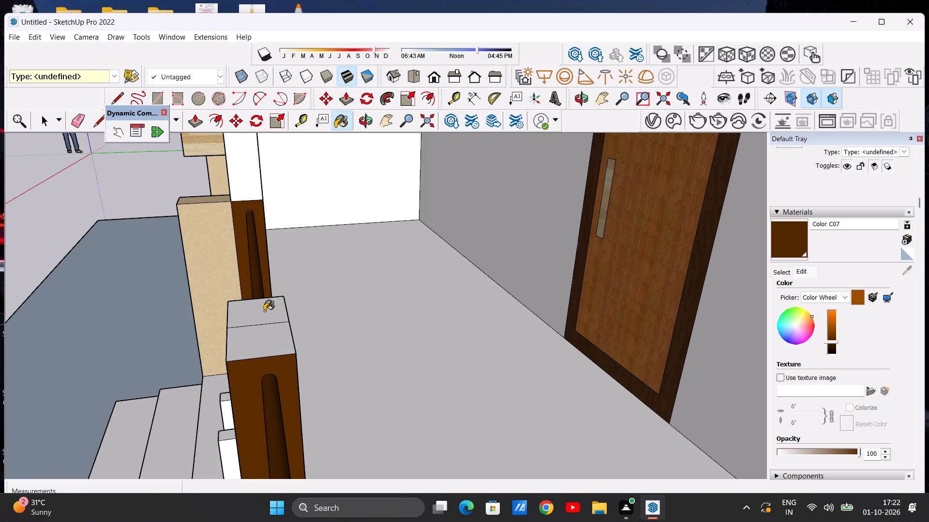
Paint the top face of the base strip between the tower and the gate with Color C07.
scroll(289, 339, down, 9)
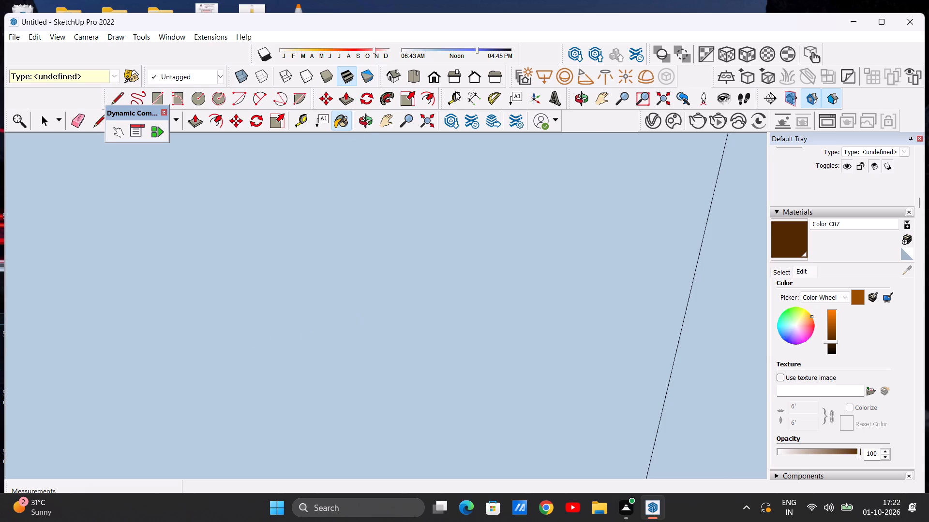
click(431, 77)
scroll(444, 272, down, 11)
middle_drag(568, 287, 509, 290)
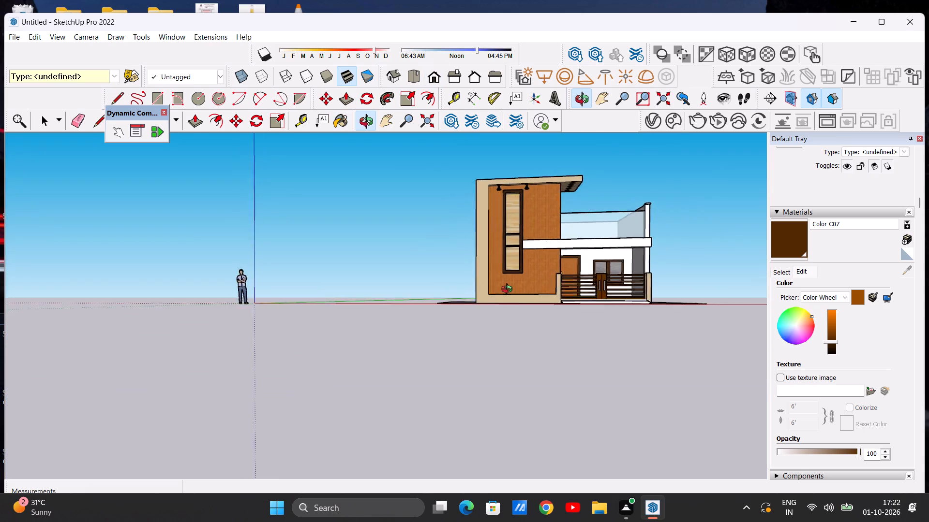
middle_drag(509, 290, 499, 328)
scroll(649, 318, up, 17)
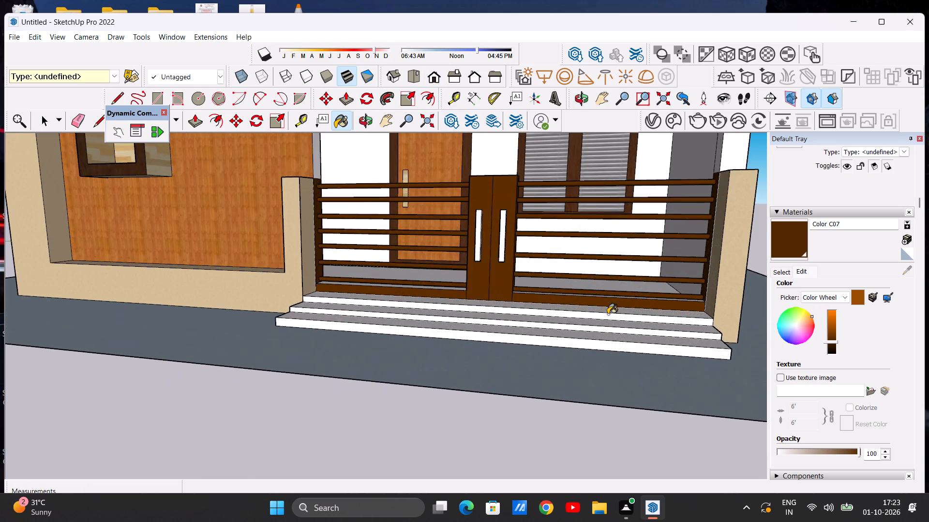
scroll(517, 313, up, 3)
middle_drag(517, 313, 518, 423)
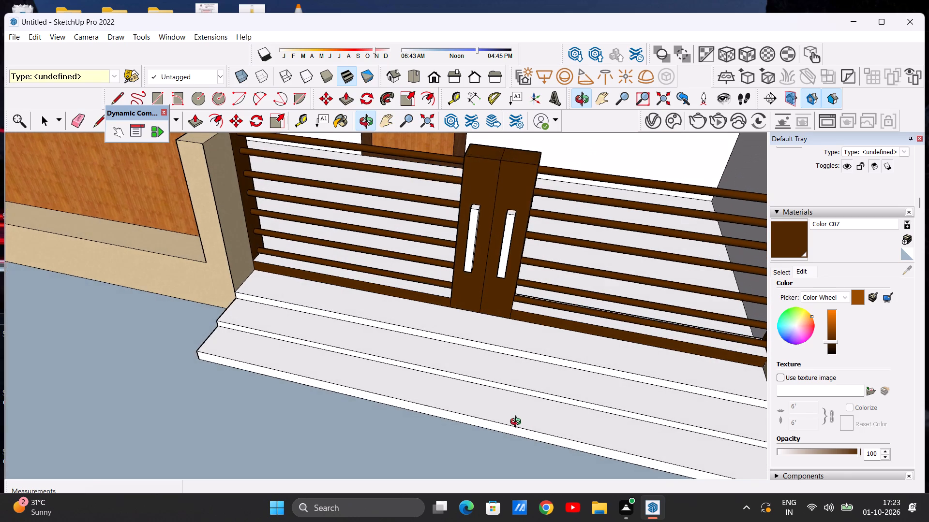
middle_drag(518, 423, 525, 428)
scroll(431, 289, up, 13)
click(431, 292)
Paint the top face of the base strip between the gate and the outer pillar with Color C07.
scroll(412, 307, down, 3)
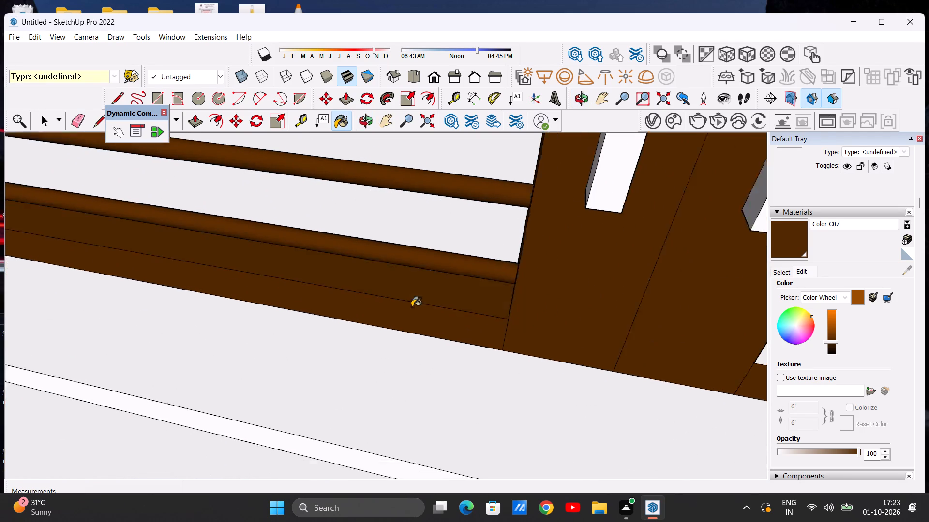
scroll(412, 307, down, 5)
scroll(590, 325, up, 6)
click(586, 337)
scroll(537, 329, down, 5)
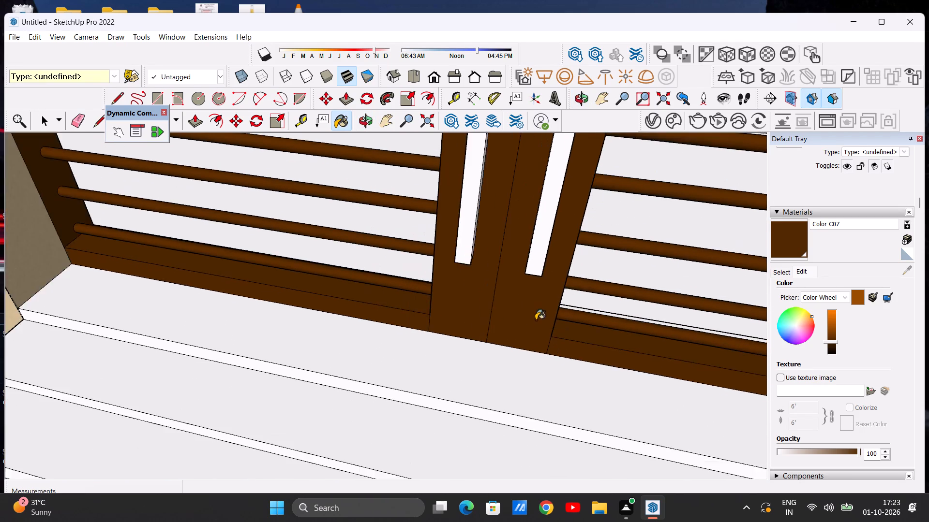
scroll(536, 320, down, 10)
key(space)
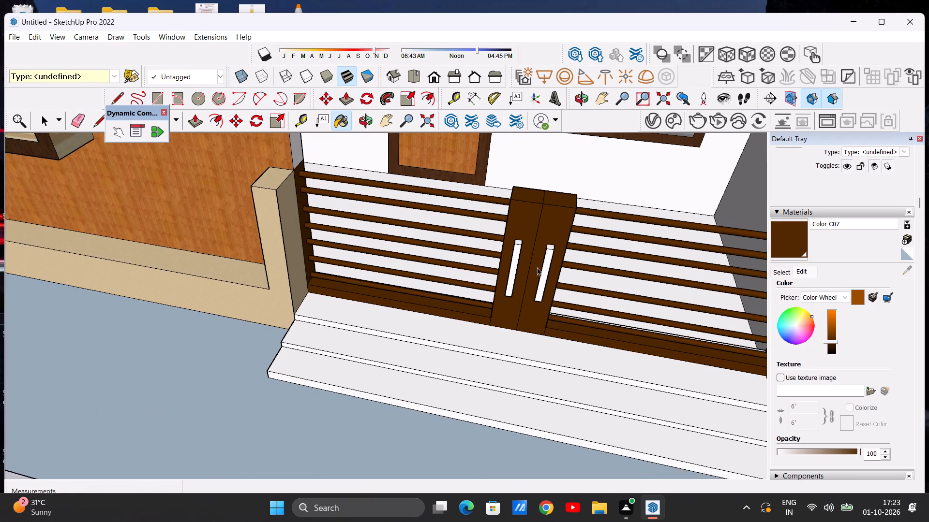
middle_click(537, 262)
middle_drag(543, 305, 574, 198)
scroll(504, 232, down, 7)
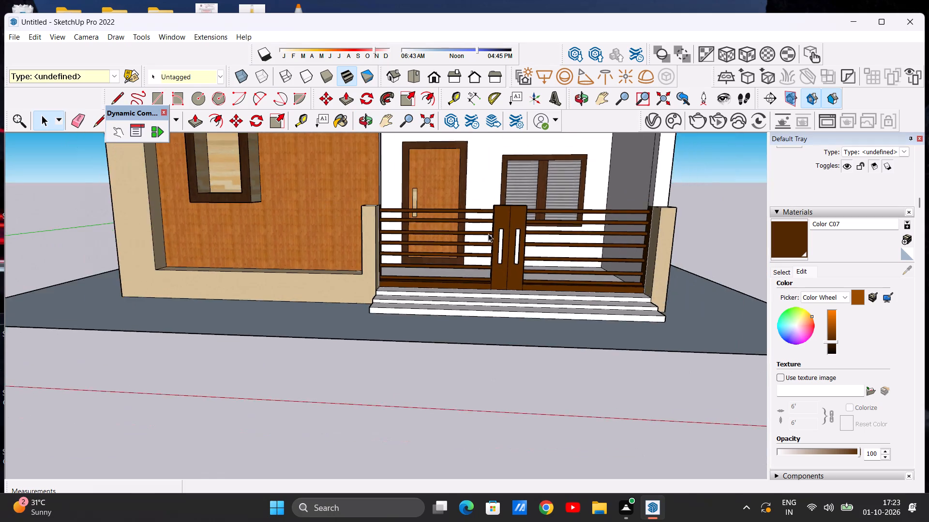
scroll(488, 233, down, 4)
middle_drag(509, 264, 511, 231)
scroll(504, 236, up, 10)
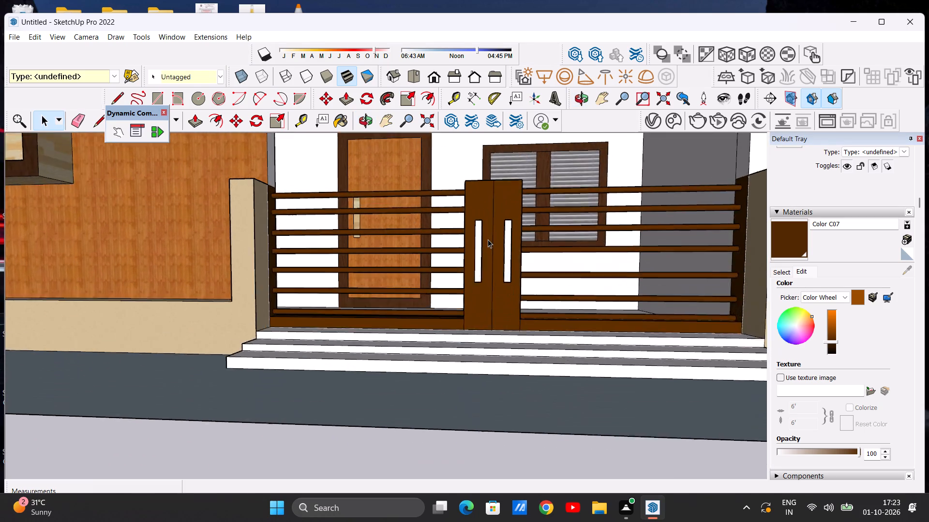
Paint the front faces of both porch gate handles with Formica Laminate Dark from the Synthetic Surfaces materials.
scroll(488, 239, up, 3)
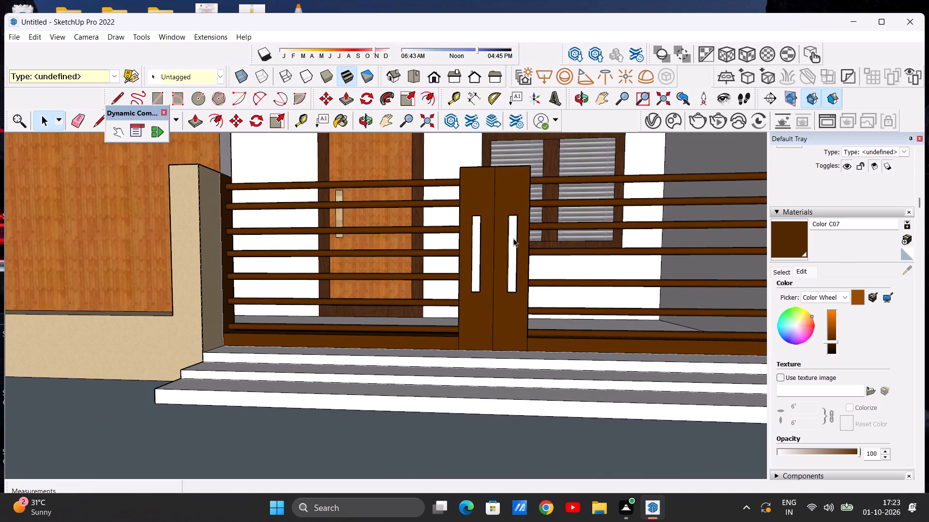
scroll(514, 241, down, 7)
middle_drag(507, 246, 315, 302)
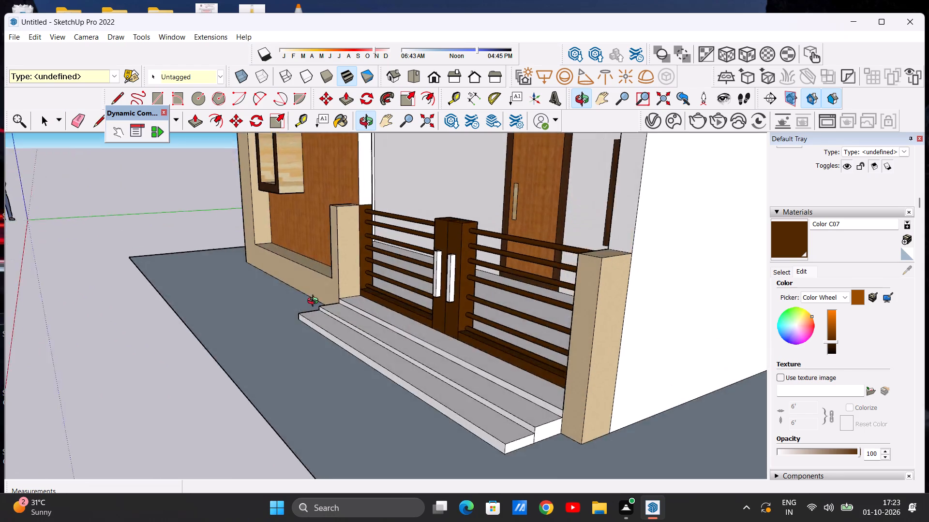
middle_drag(315, 302, 513, 251)
scroll(552, 222, up, 4)
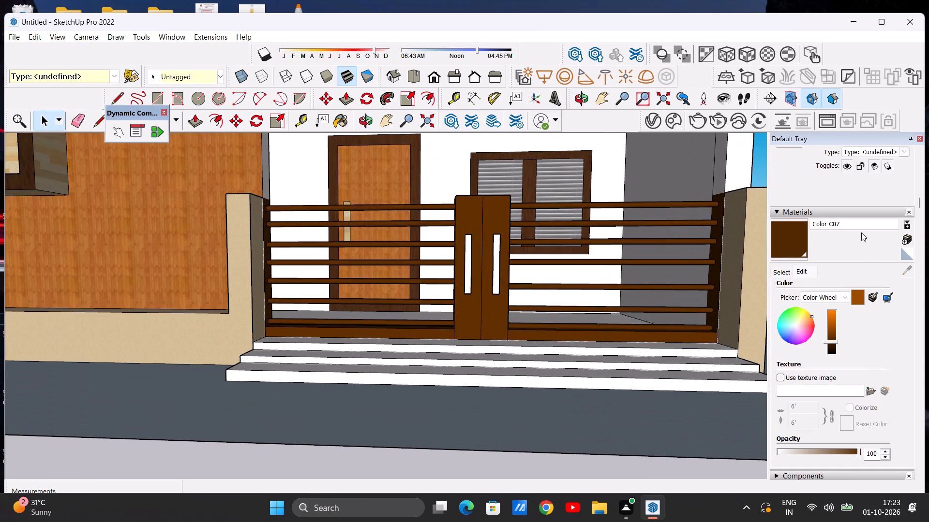
click(781, 270)
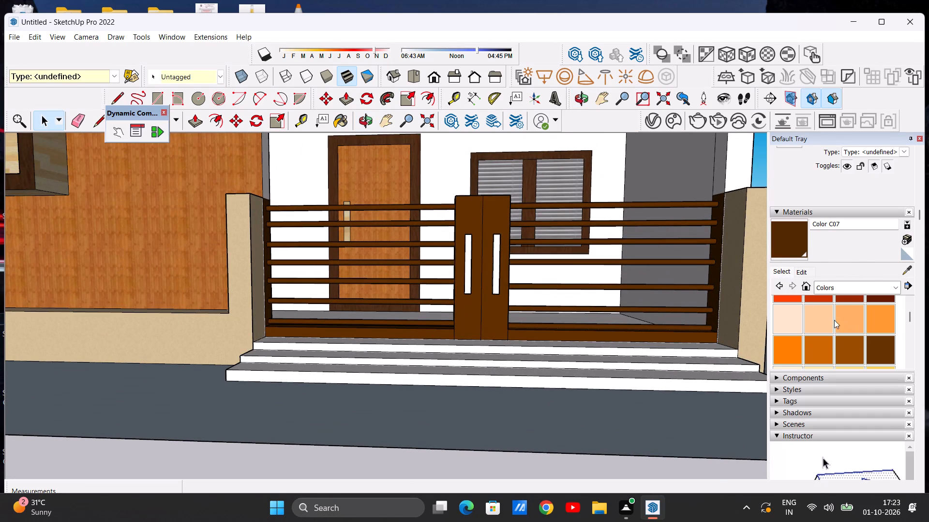
click(891, 287)
click(843, 404)
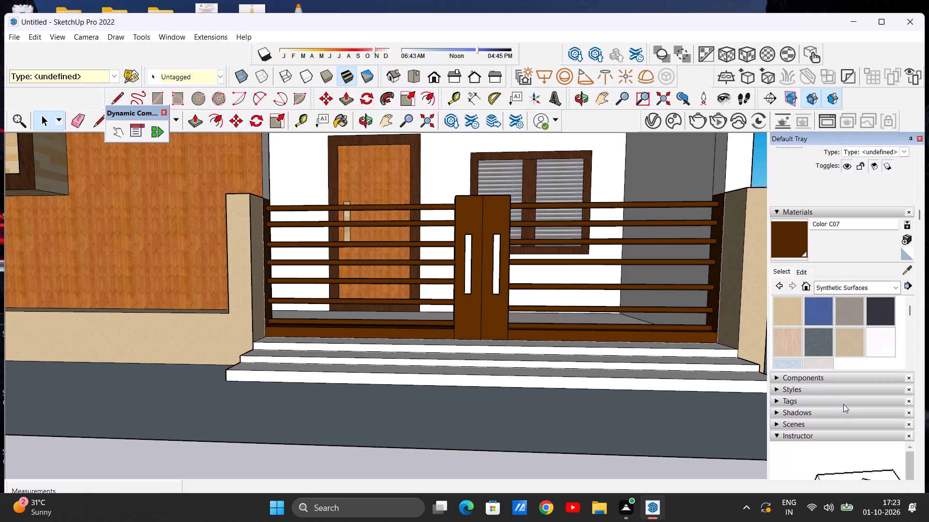
click(876, 316)
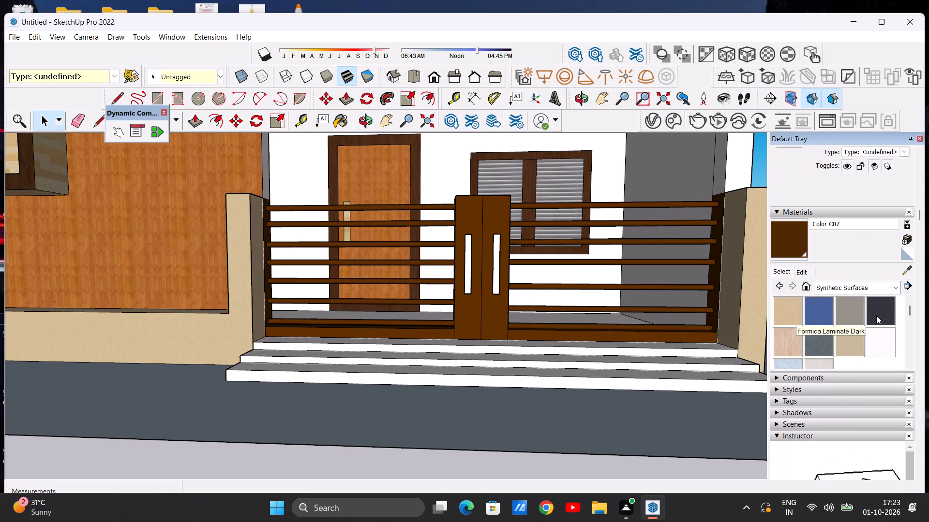
scroll(467, 258, up, 10)
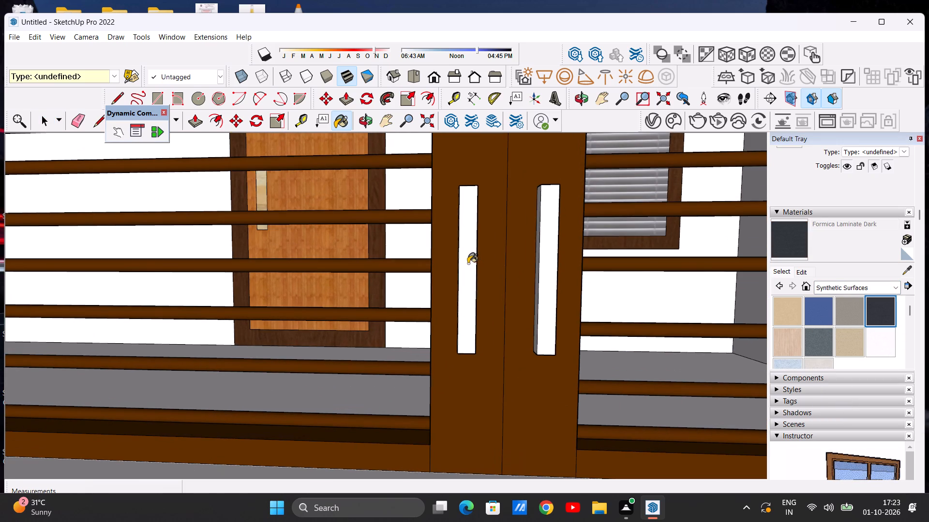
click(468, 263)
click(543, 269)
Paint the side faces of both porch gate handles with Formica Laminate Dark.
scroll(539, 307, down, 13)
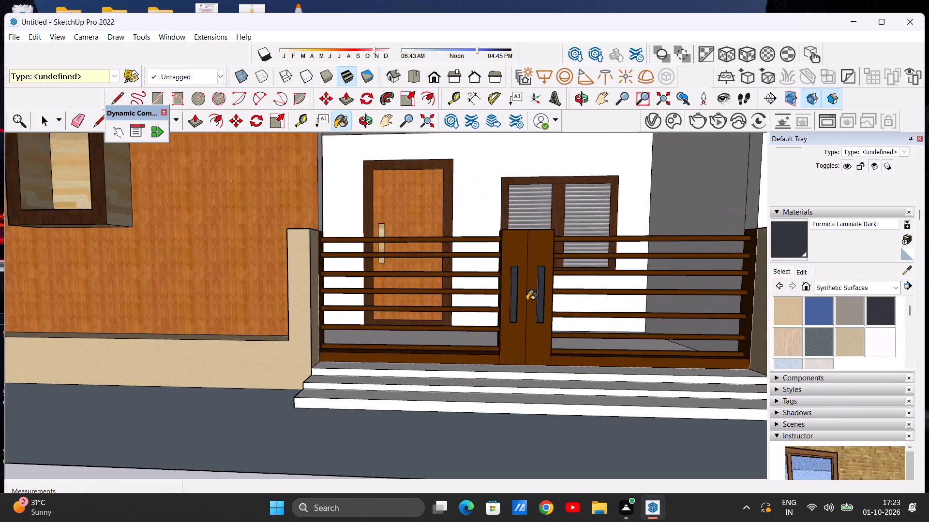
scroll(527, 301, down, 1)
middle_drag(490, 290, 563, 301)
scroll(524, 294, up, 20)
scroll(524, 294, up, 1)
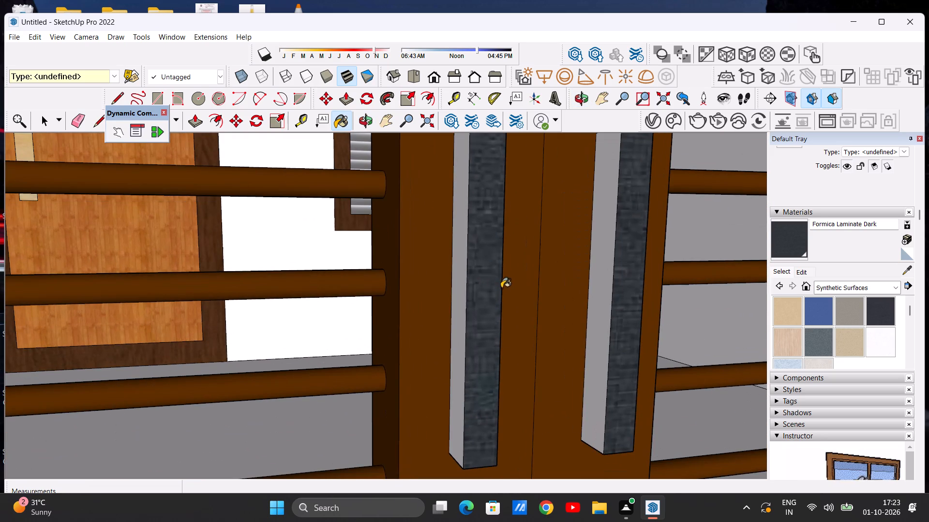
click(459, 286)
click(600, 288)
scroll(484, 302, down, 18)
middle_drag(571, 298, 328, 308)
scroll(421, 305, up, 7)
click(375, 305)
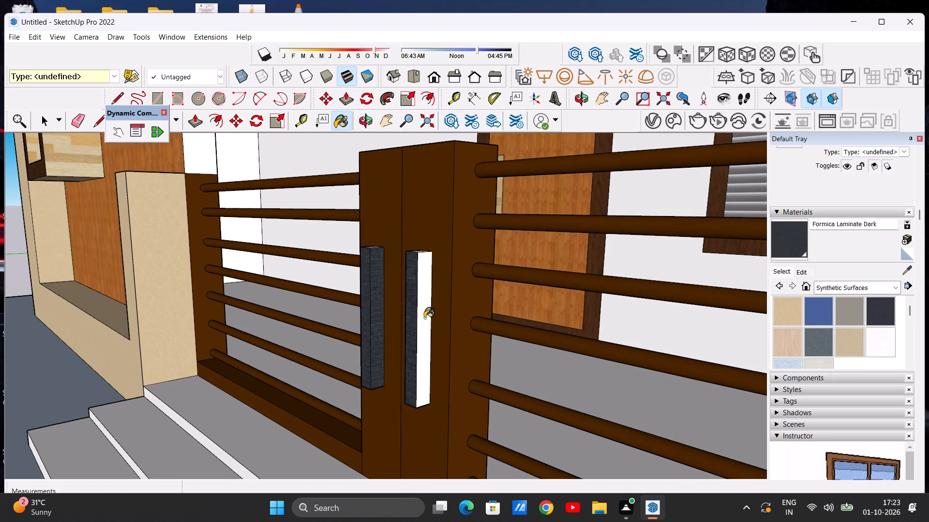
click(421, 319)
Paint the top end faces of both porch gate handles with Formica Laminate Dark.
scroll(495, 311, down, 8)
middle_drag(519, 310, 520, 369)
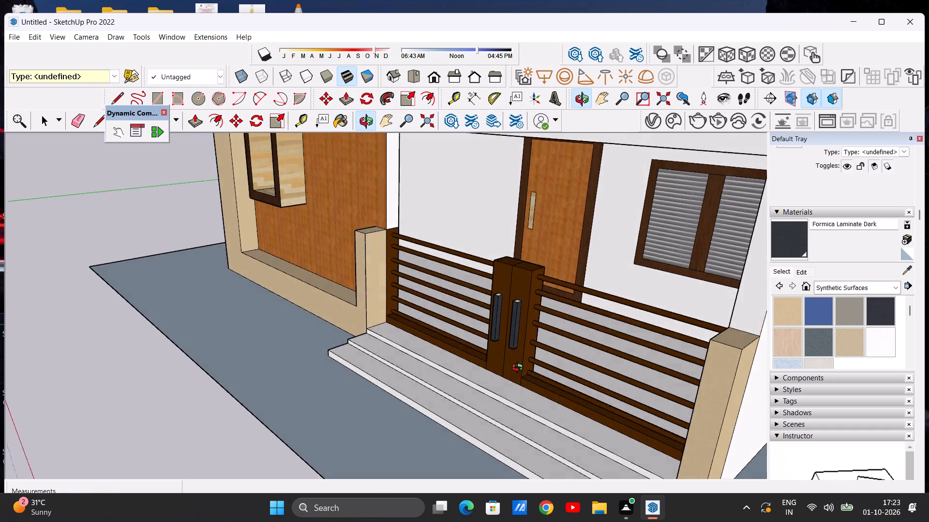
middle_drag(520, 369, 519, 395)
scroll(517, 298, up, 13)
click(523, 339)
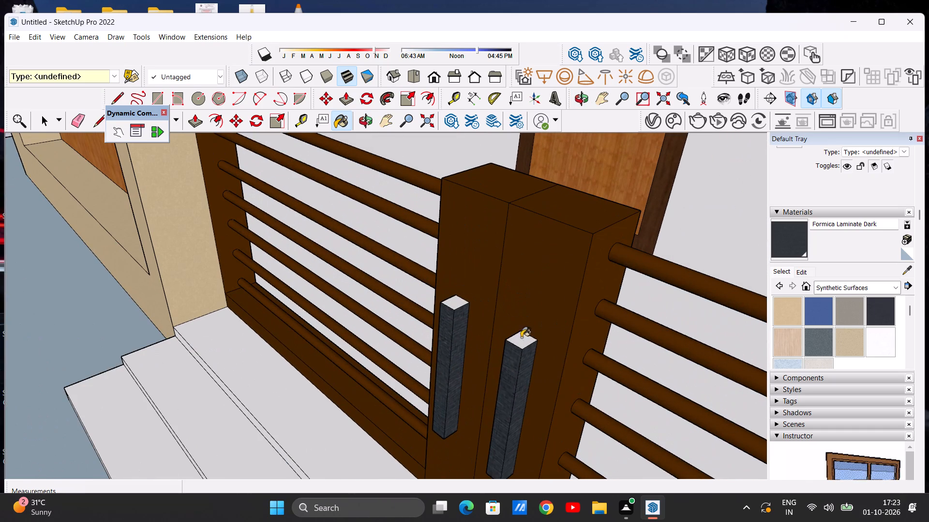
click(453, 303)
Paint the bottom end faces of both porch gate handles with Formica Laminate Dark.
scroll(534, 327, down, 13)
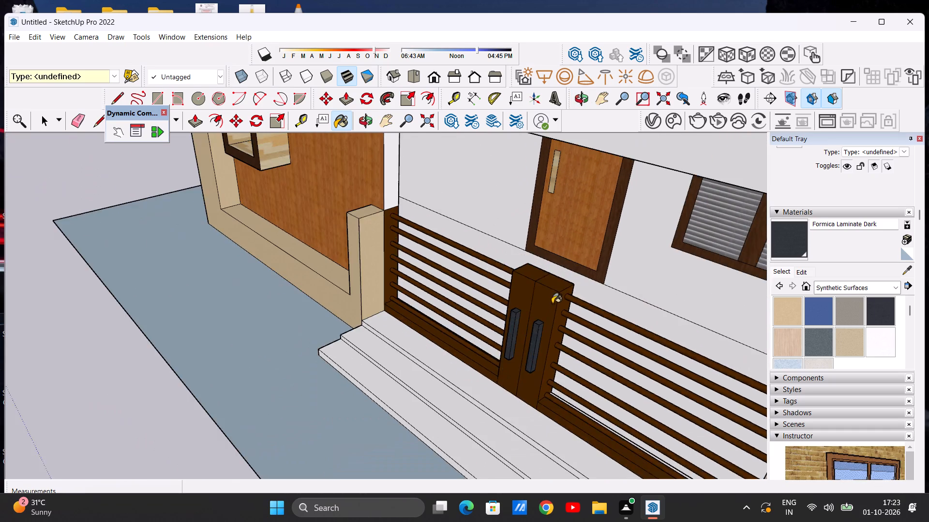
scroll(552, 304, down, 3)
middle_drag(533, 379, 570, 216)
middle_drag(496, 342, 532, 319)
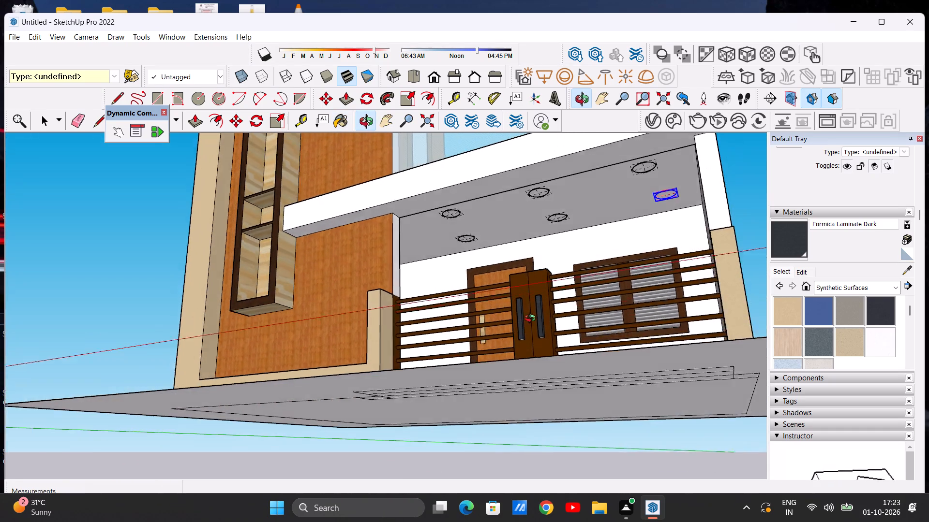
middle_drag(532, 319, 533, 317)
scroll(537, 334, up, 20)
scroll(537, 334, up, 1)
click(557, 310)
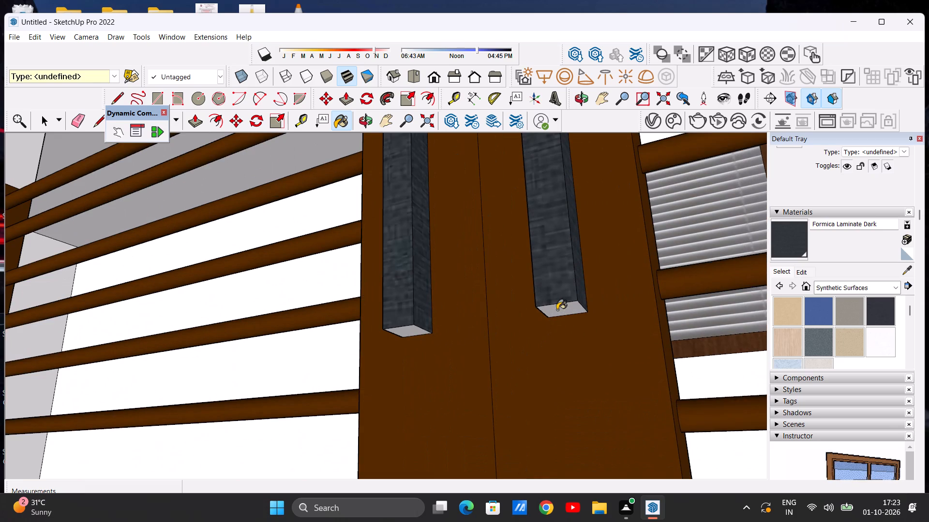
click(407, 332)
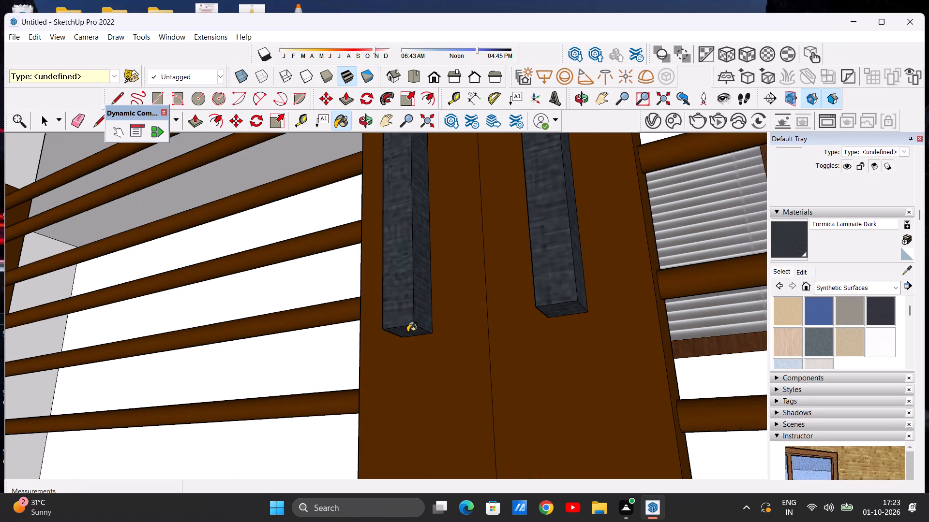
key(space)
Examine the painted gate, railings and entrance steps from the front and from several angles.
scroll(412, 329, down, 13)
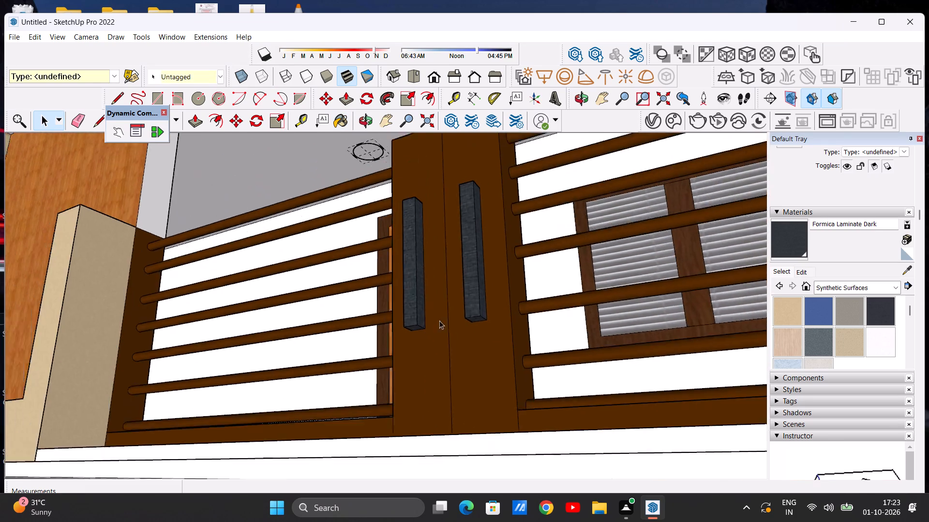
scroll(439, 320, down, 19)
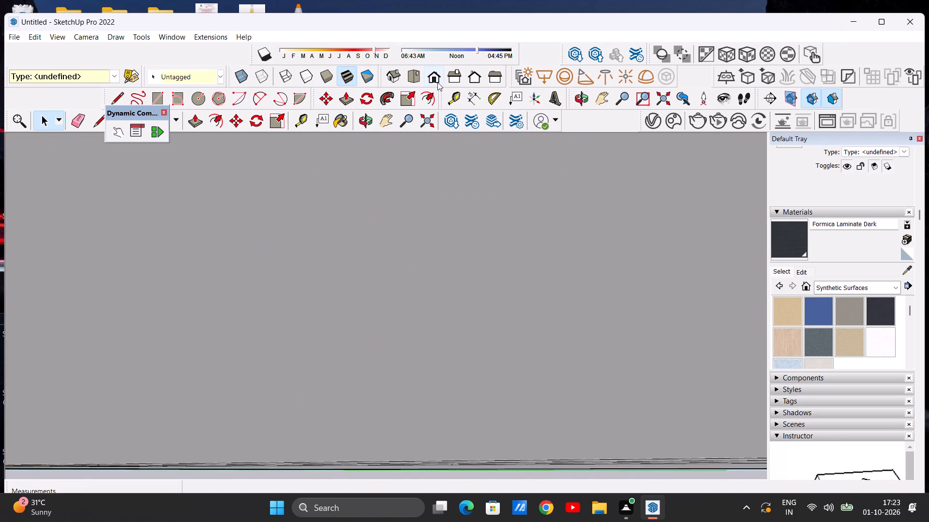
click(437, 82)
scroll(460, 280, down, 16)
middle_drag(545, 310, 631, 368)
scroll(468, 318, up, 8)
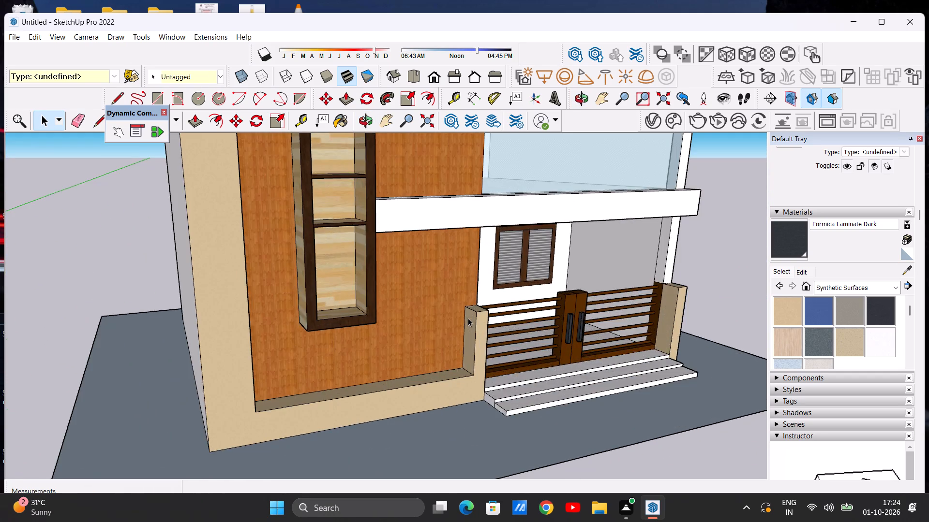
scroll(439, 324, down, 10)
middle_drag(538, 319, 428, 272)
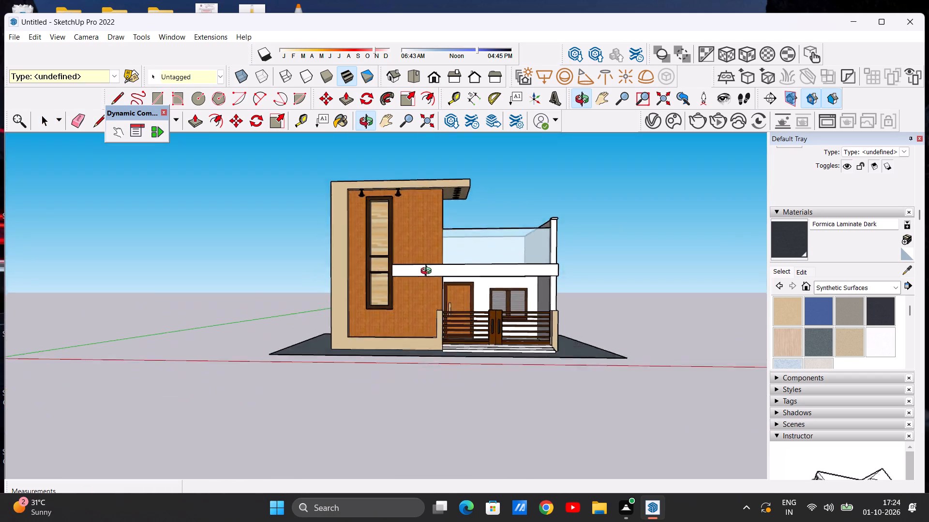
middle_drag(428, 272, 410, 298)
scroll(490, 349, up, 17)
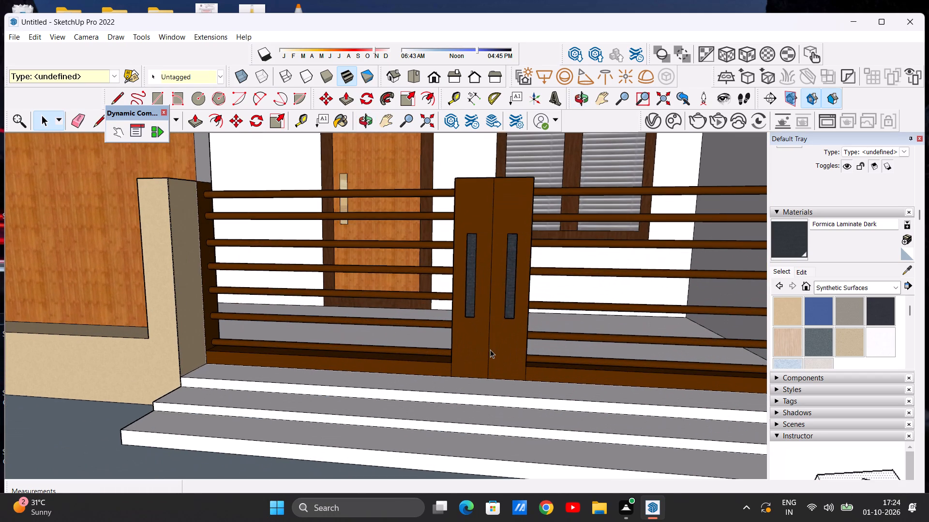
scroll(453, 324, down, 7)
middle_drag(473, 348, 466, 356)
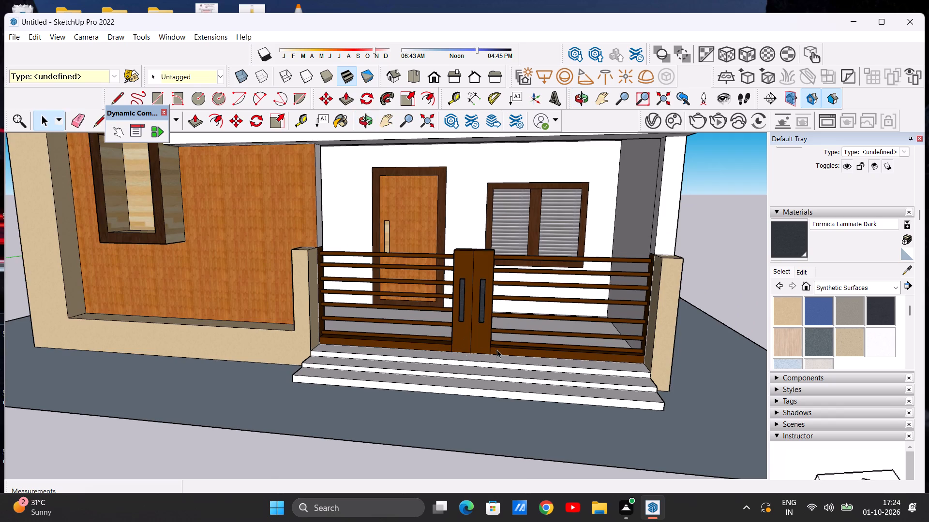
scroll(565, 384, up, 5)
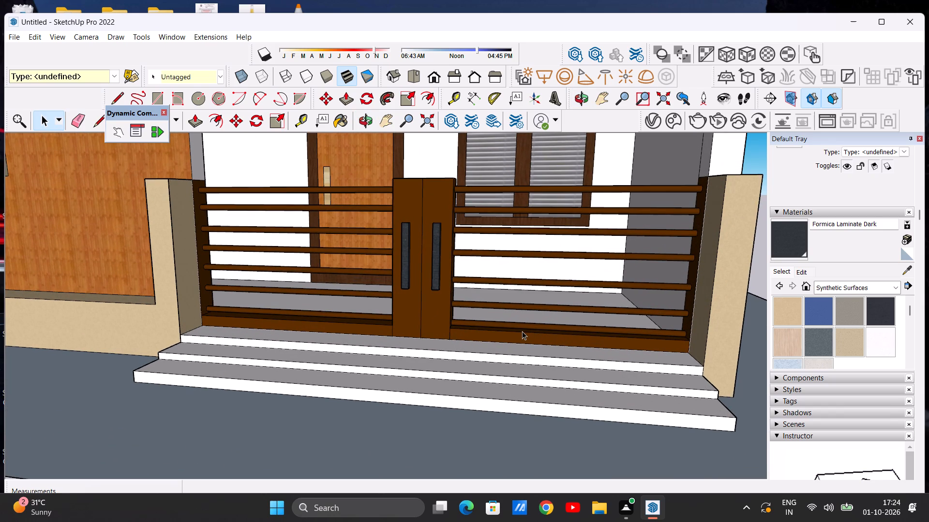
scroll(473, 347, down, 8)
scroll(530, 342, up, 3)
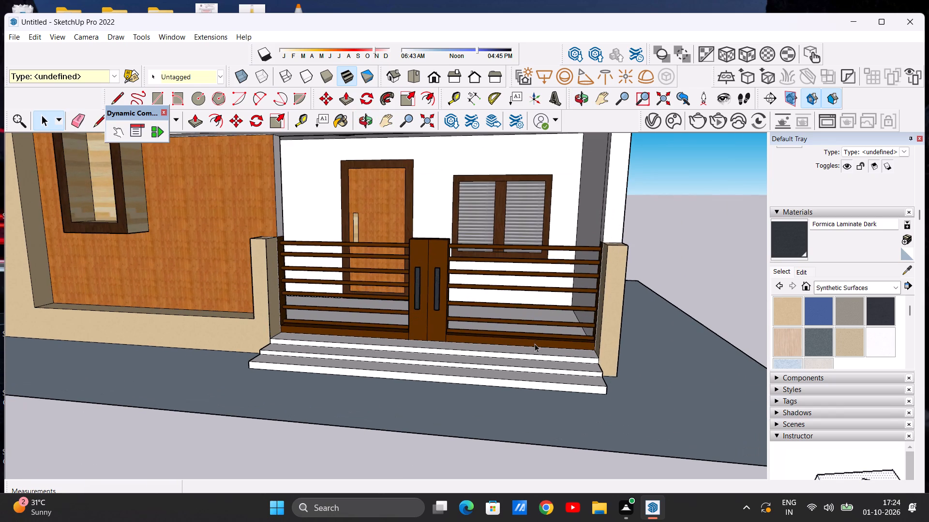
Paint the top tread of the entrance steps, in front of the gate, with Marble Carrara Gold Floor Tile from the Tile materials.
click(896, 289)
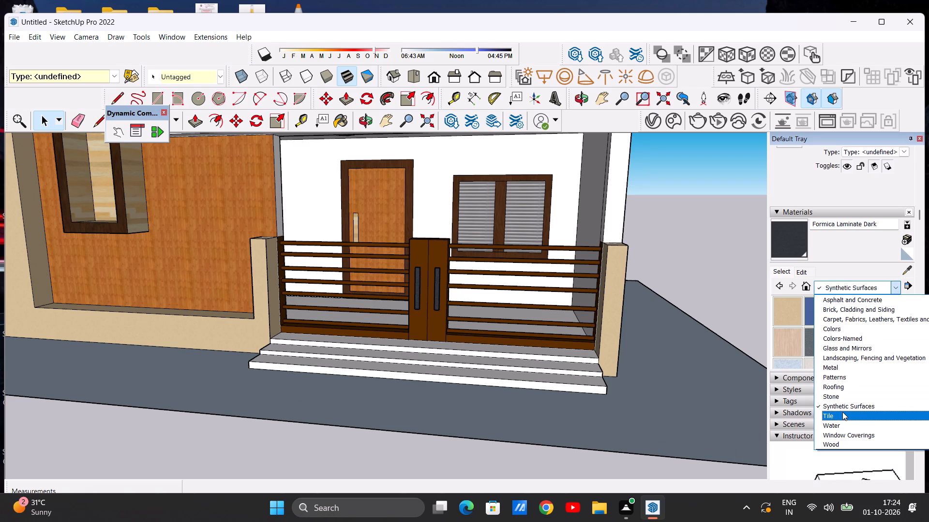
click(842, 412)
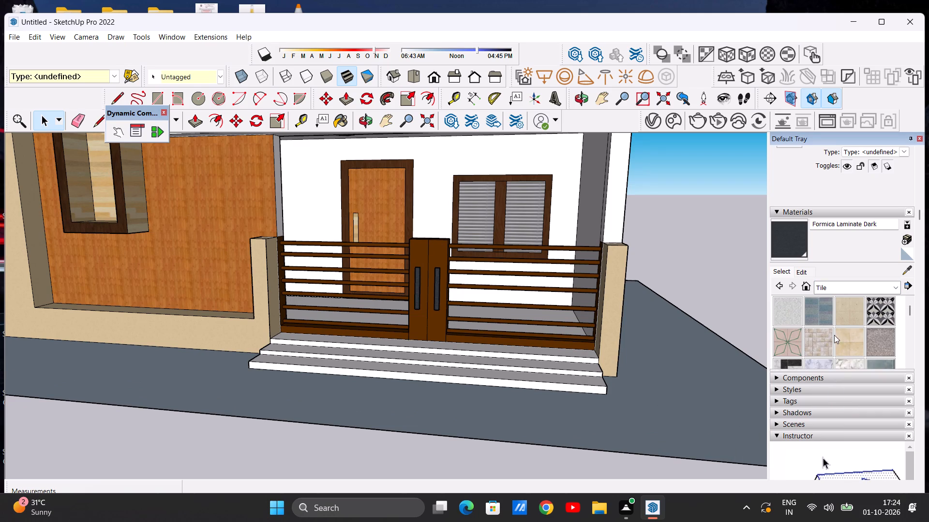
scroll(834, 335, down, 1)
click(848, 316)
scroll(368, 334, up, 4)
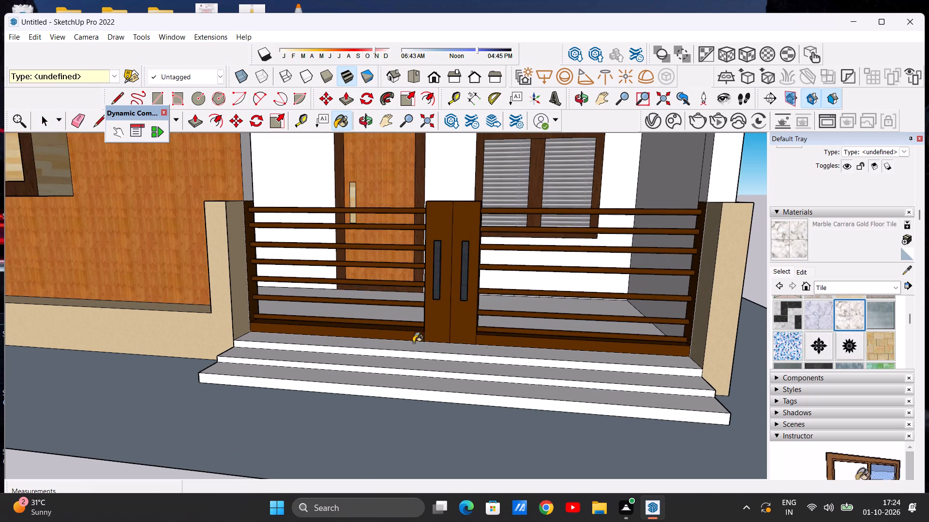
middle_drag(501, 368, 344, 405)
scroll(385, 343, down, 6)
middle_drag(415, 393, 412, 423)
scroll(456, 392, up, 8)
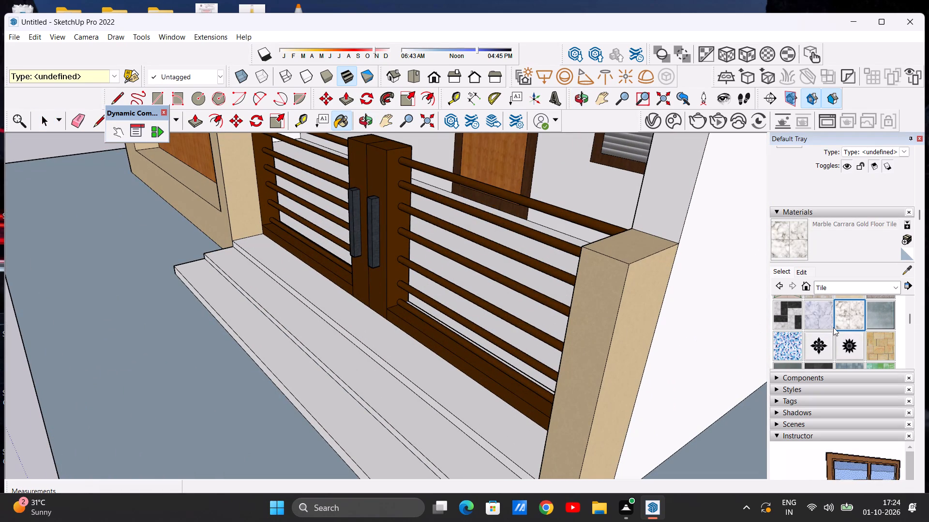
click(464, 406)
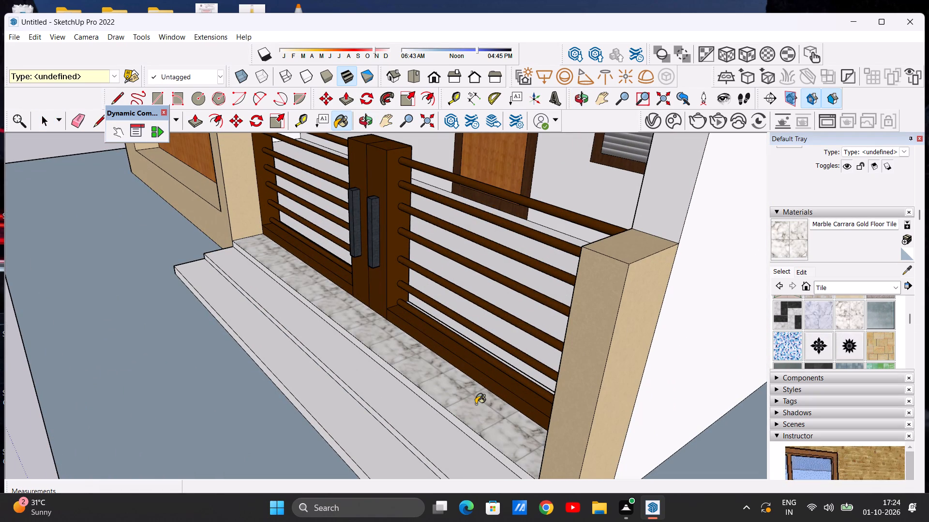
Paint the two upper risers and the middle and bottom treads of the entrance steps with Marble Carrara Gold Floor Tile.
scroll(426, 359, down, 4)
scroll(442, 423, up, 11)
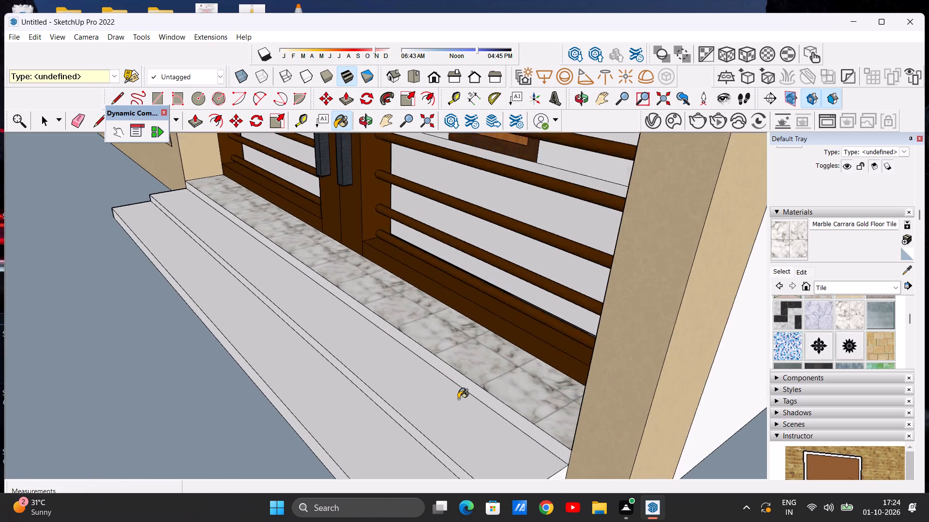
scroll(458, 399, up, 4)
click(460, 362)
click(407, 379)
scroll(432, 355, down, 15)
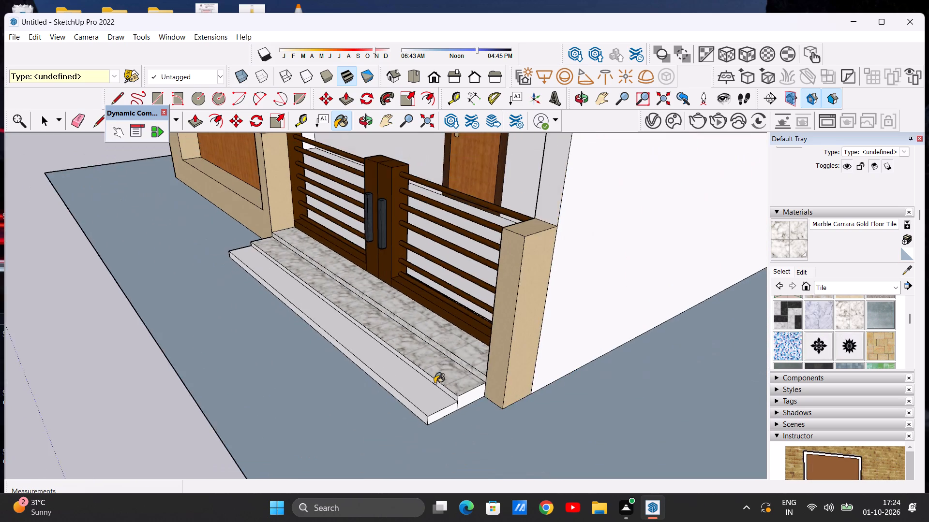
scroll(438, 405, up, 15)
click(461, 369)
click(412, 387)
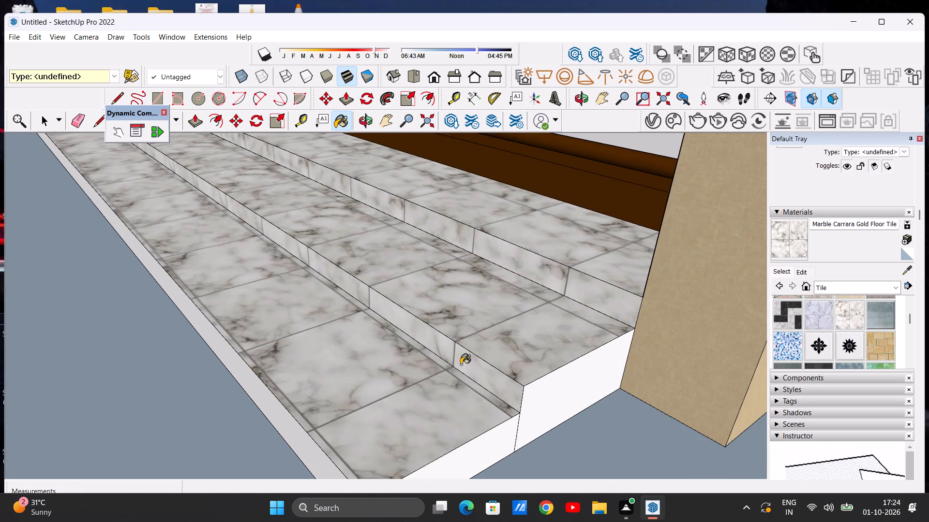
Paint the bottom riser and the bottom step's end face on the white side-wall side with Marble Carrara Gold Floor Tile.
scroll(477, 358, down, 7)
scroll(402, 393, up, 8)
click(378, 409)
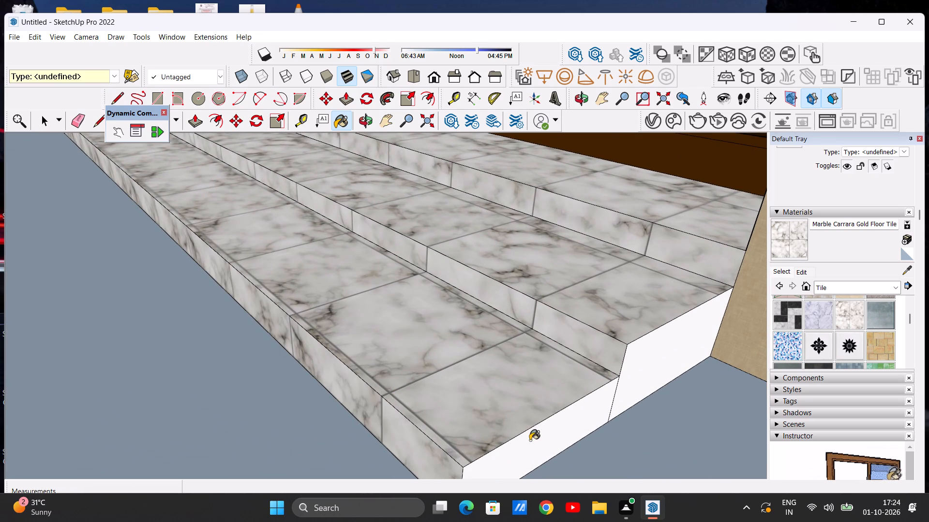
click(529, 440)
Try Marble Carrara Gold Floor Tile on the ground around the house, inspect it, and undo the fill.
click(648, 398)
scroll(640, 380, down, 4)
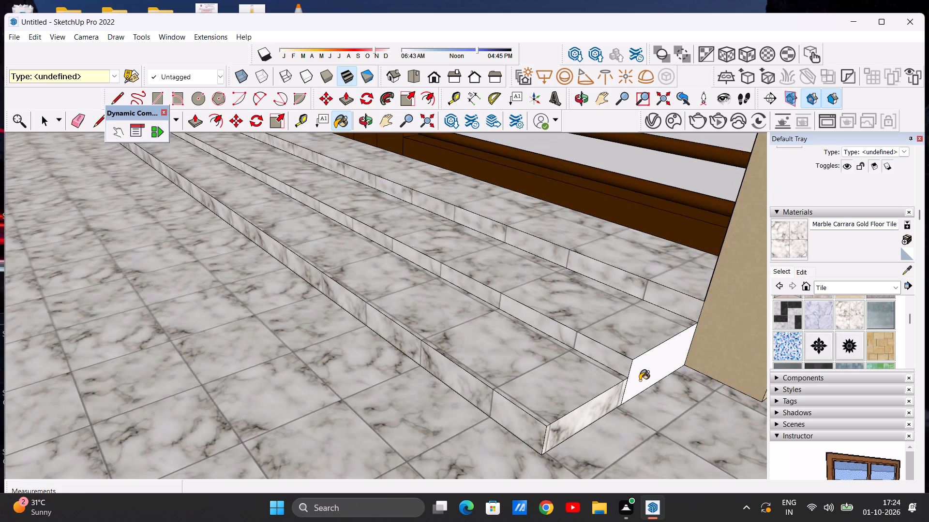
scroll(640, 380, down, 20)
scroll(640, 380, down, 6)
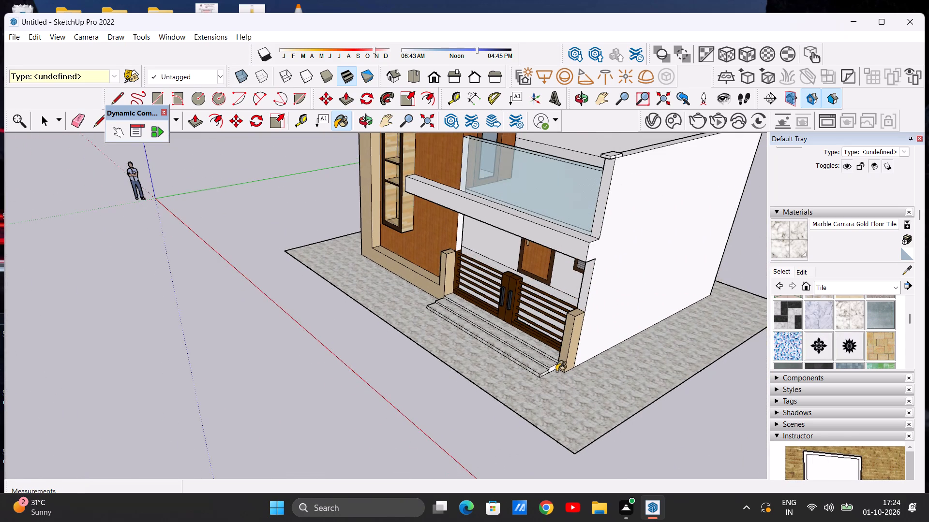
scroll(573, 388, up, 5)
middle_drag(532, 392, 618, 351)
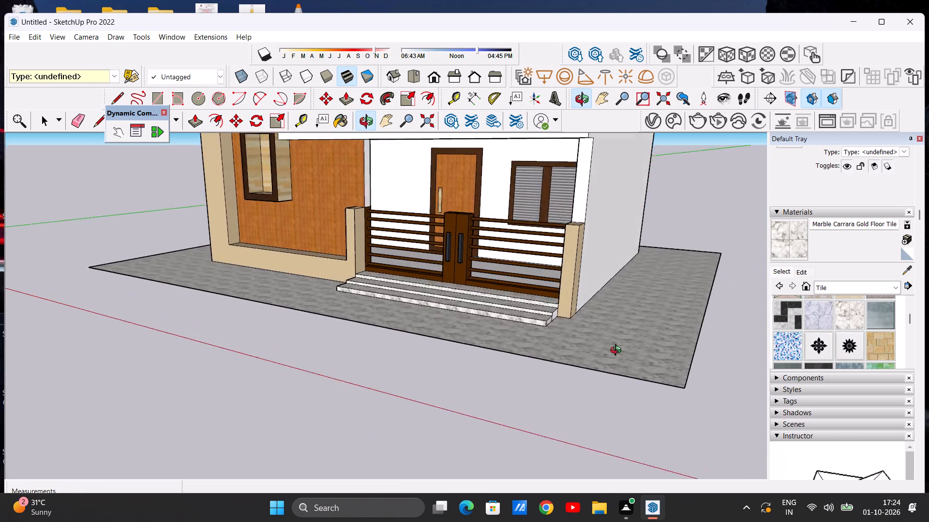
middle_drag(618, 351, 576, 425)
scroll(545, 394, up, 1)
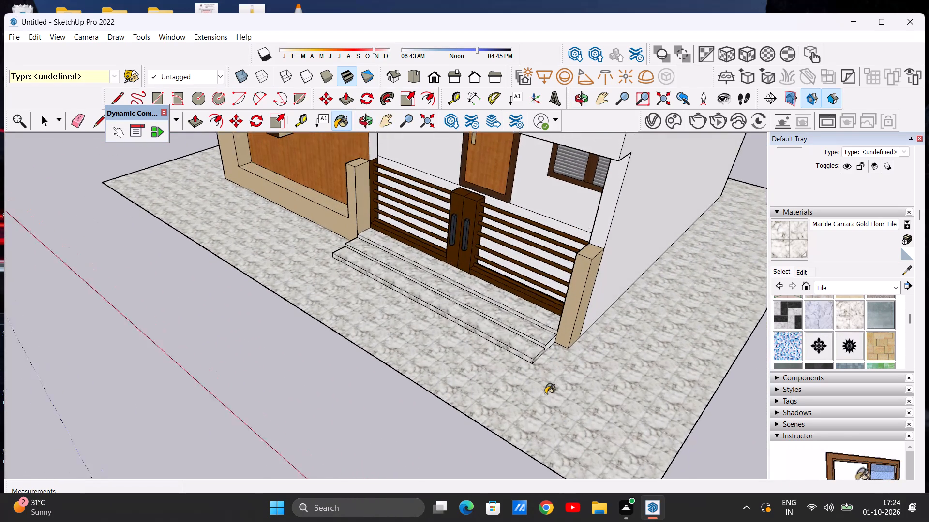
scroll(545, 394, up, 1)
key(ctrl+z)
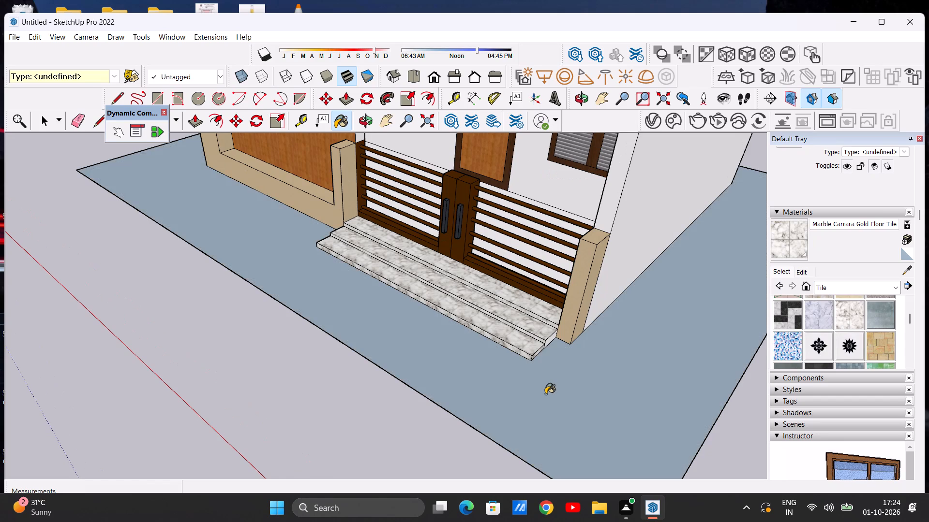
Paint the remaining end faces at both ends of the entrance steps with Marble Carrara Gold Floor Tile.
scroll(574, 350, up, 13)
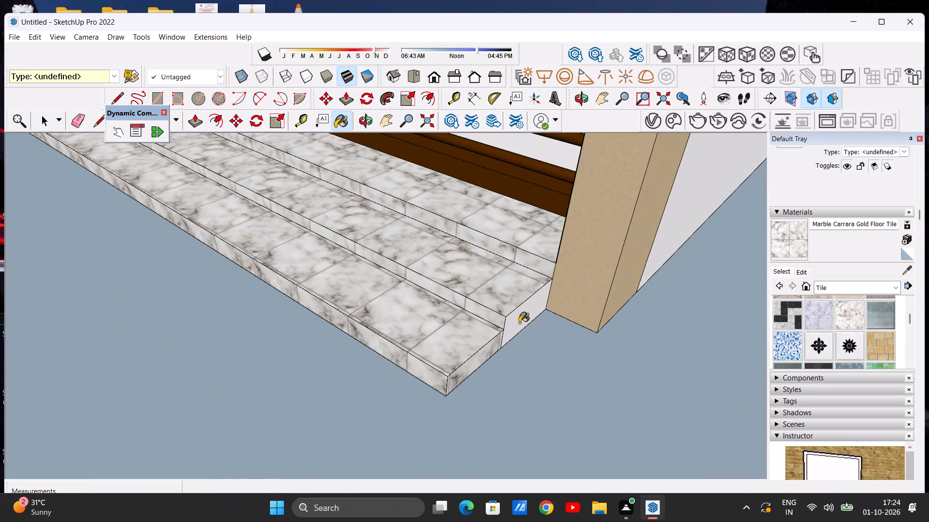
click(517, 322)
scroll(567, 374, down, 19)
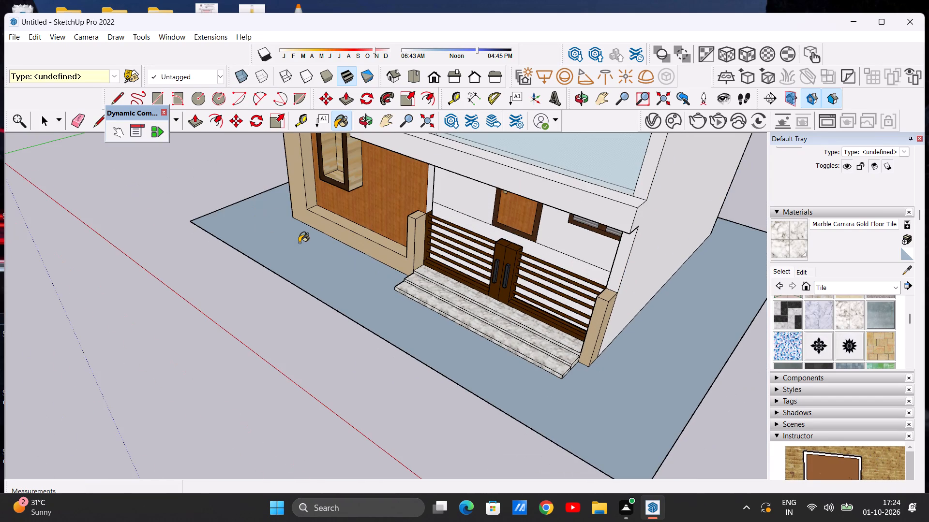
middle_drag(302, 243, 677, 200)
scroll(44, 395, up, 1)
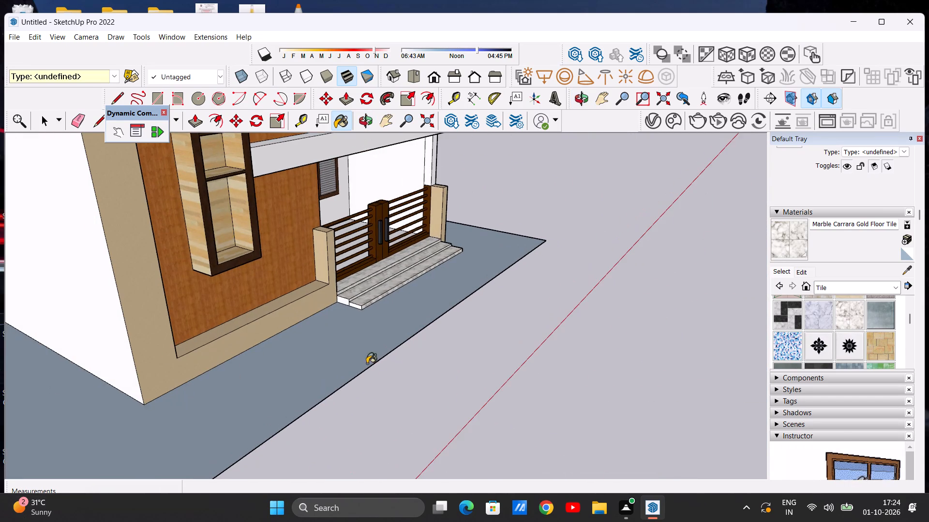
scroll(379, 351, up, 6)
scroll(335, 265, up, 12)
click(296, 274)
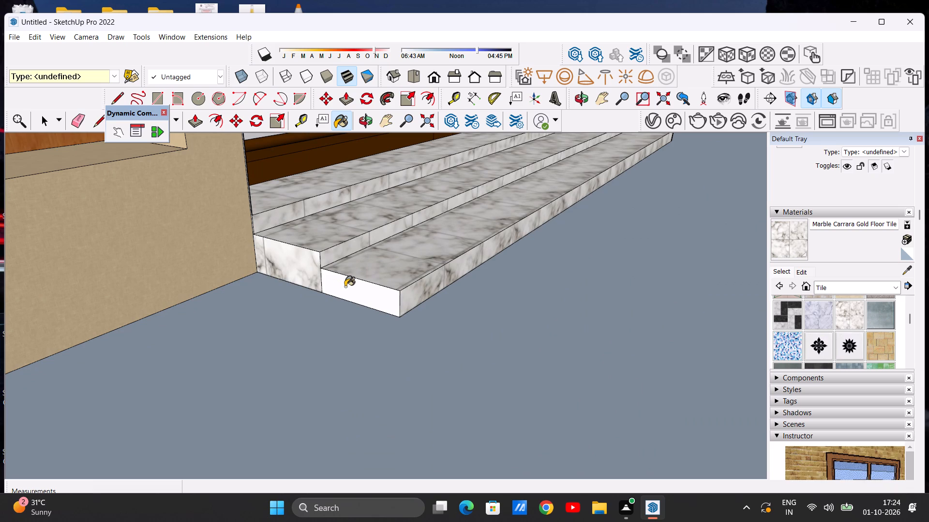
click(348, 289)
key(space)
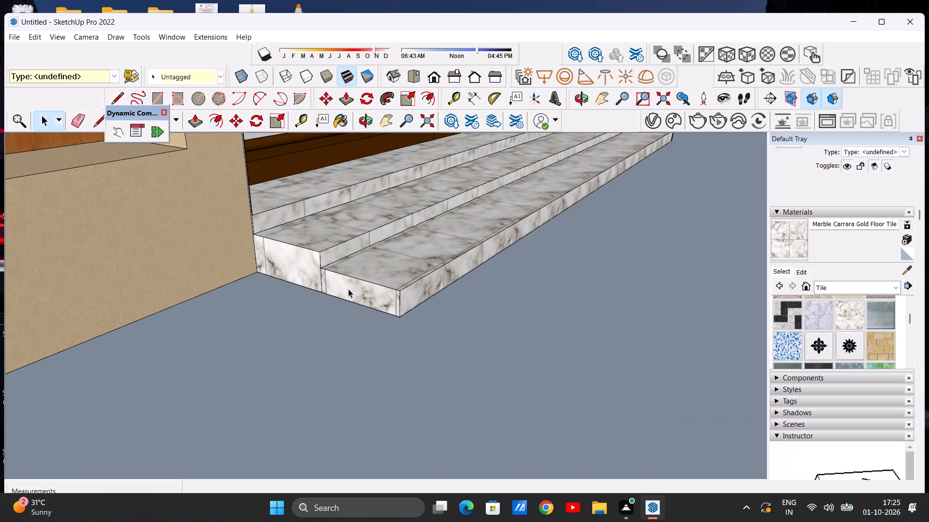
Examine the marble entrance steps, gate and porch from the front and from above.
scroll(327, 291, down, 20)
scroll(327, 291, down, 4)
middle_drag(380, 294, 345, 280)
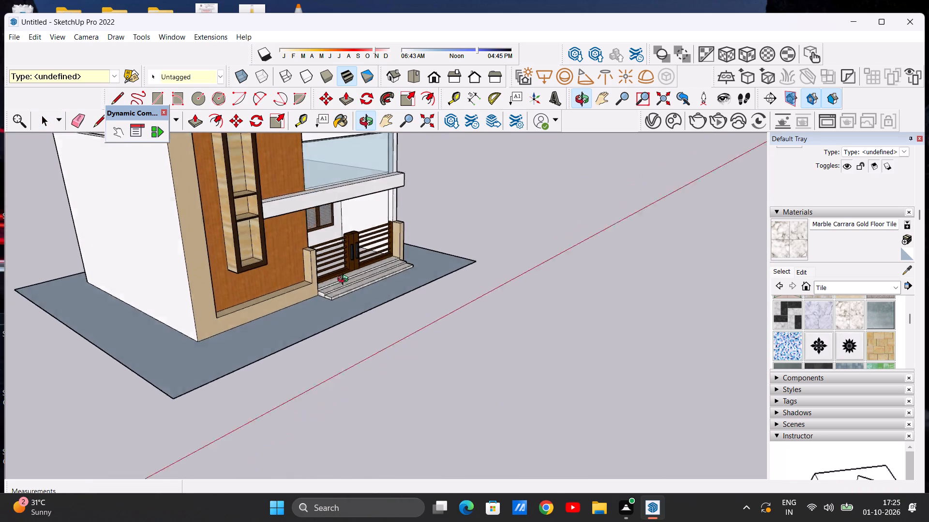
middle_drag(345, 280, 113, 254)
scroll(484, 306, up, 5)
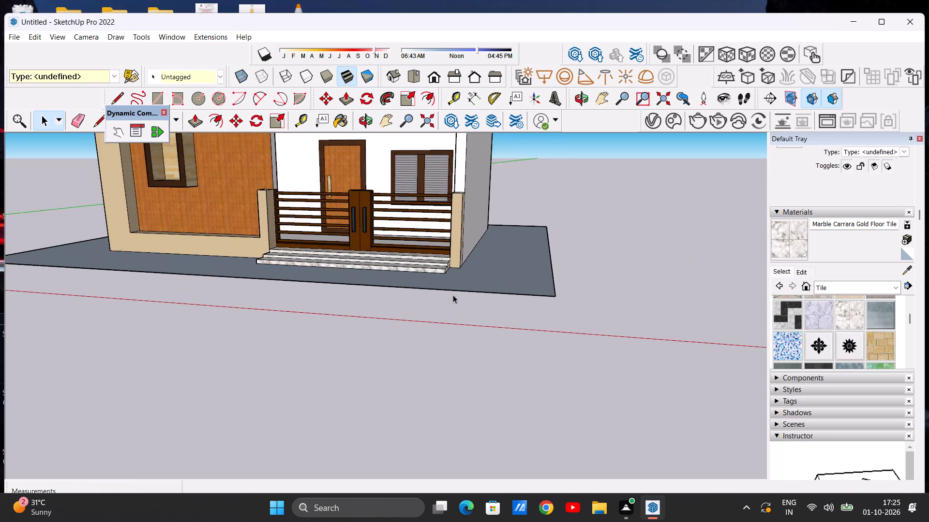
scroll(453, 295, up, 2)
scroll(431, 257, up, 7)
middle_drag(424, 271, 397, 364)
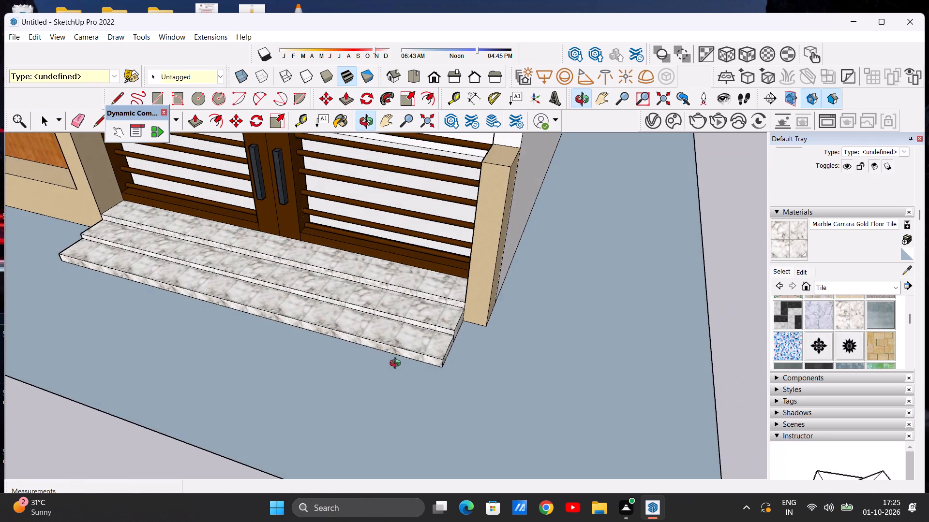
middle_drag(397, 364, 470, 357)
scroll(402, 339, down, 12)
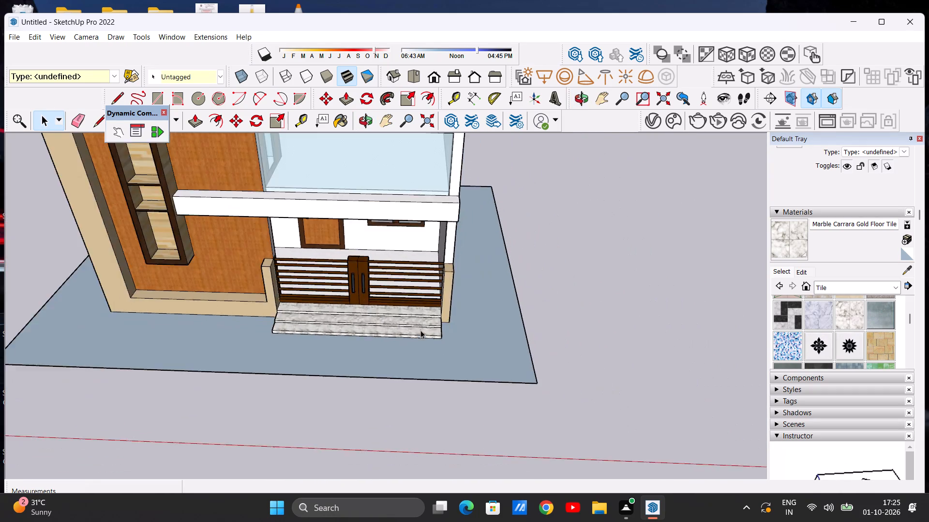
scroll(420, 330, down, 3)
scroll(405, 281, up, 15)
middle_drag(406, 285, 416, 228)
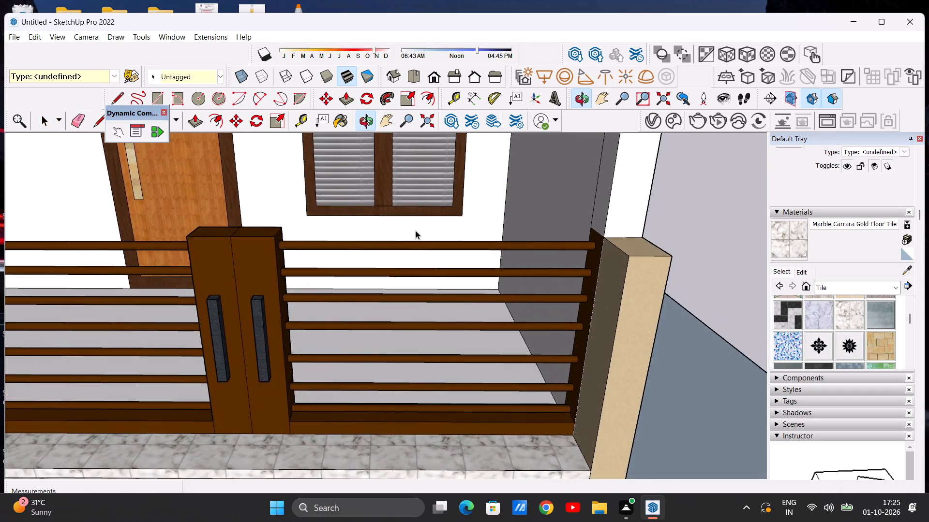
scroll(394, 270, down, 14)
middle_drag(390, 277, 386, 220)
scroll(366, 217, up, 5)
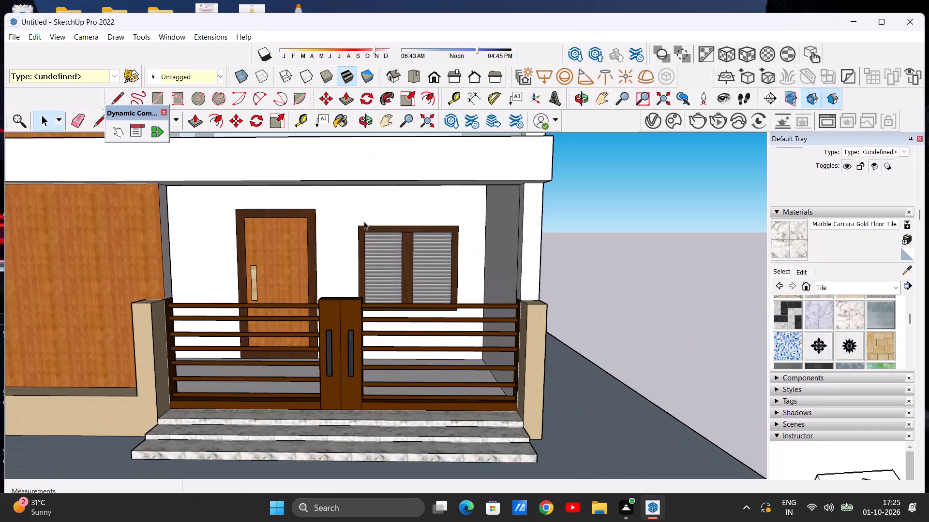
Paint the porch back wall around the door and window with Color B02 from the Colors materials.
click(893, 285)
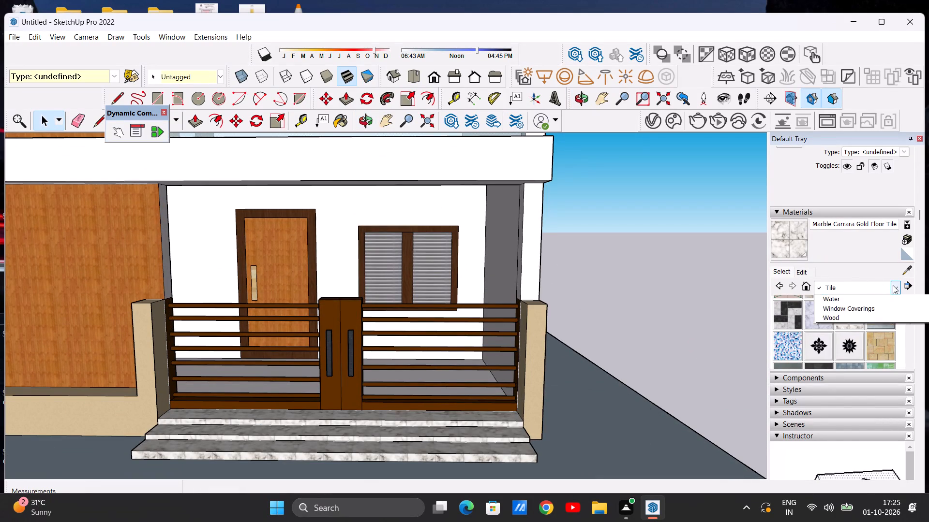
click(841, 329)
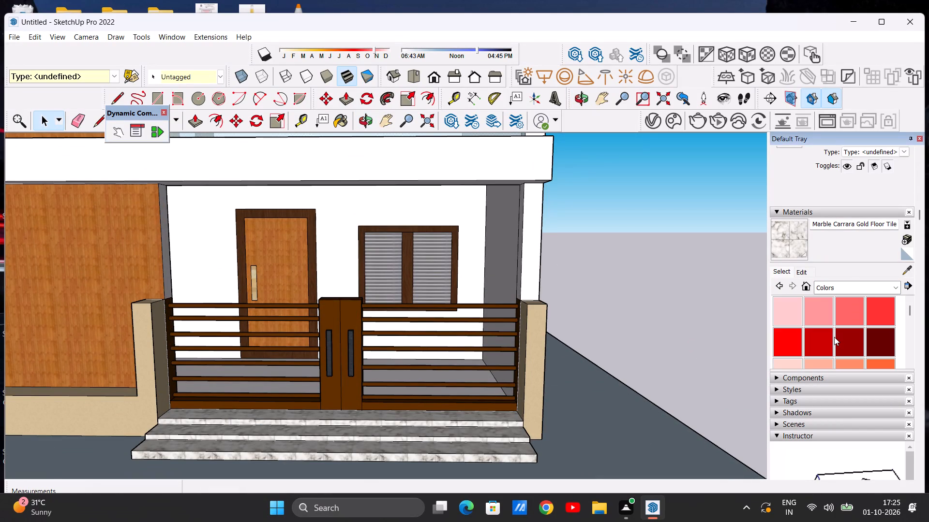
scroll(817, 328, down, 1)
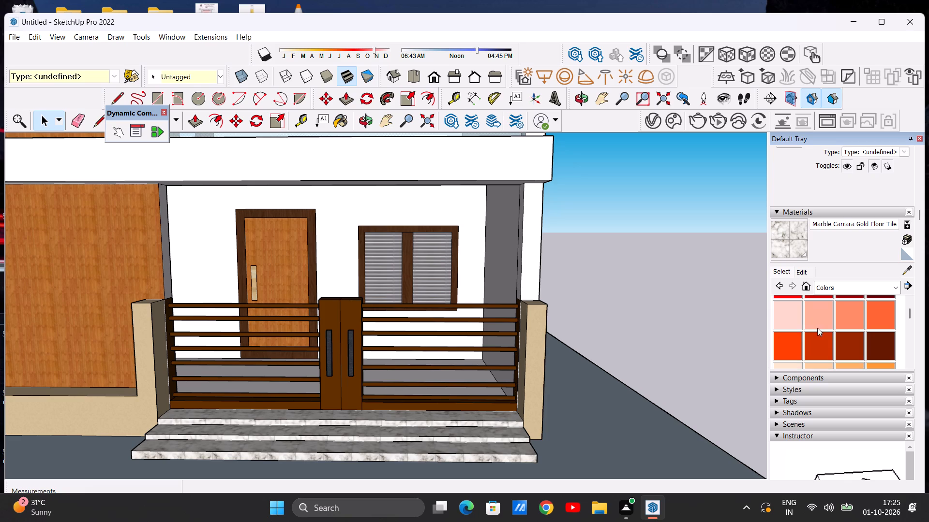
click(822, 318)
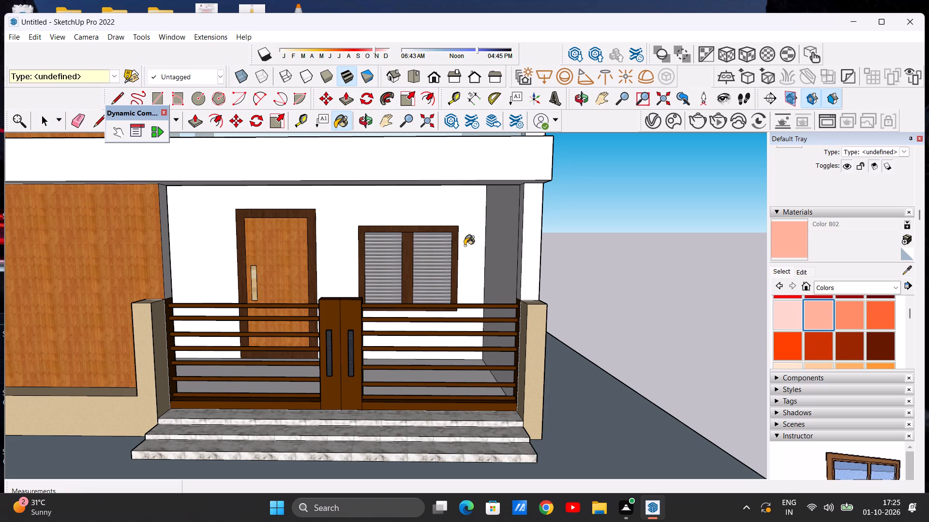
click(464, 246)
Paint the porch ceiling and the underside of the front beam with Color B02.
scroll(322, 256, down, 9)
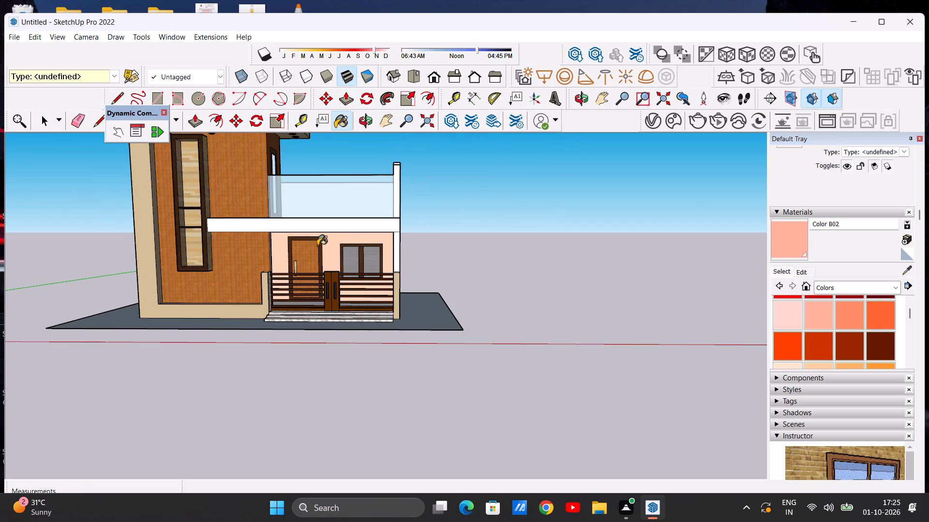
scroll(318, 247, down, 1)
scroll(307, 251, up, 4)
middle_drag(311, 263, 285, 160)
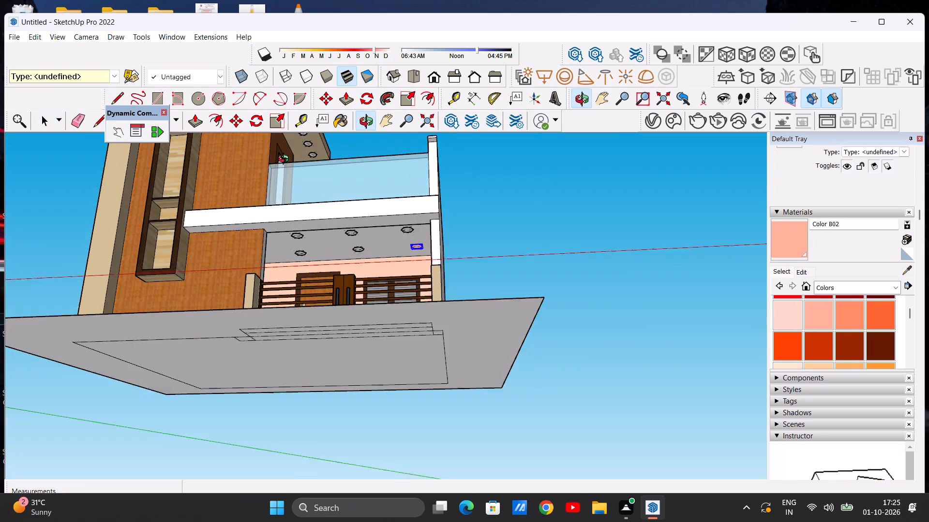
middle_drag(285, 160, 285, 157)
scroll(312, 238, up, 12)
click(324, 247)
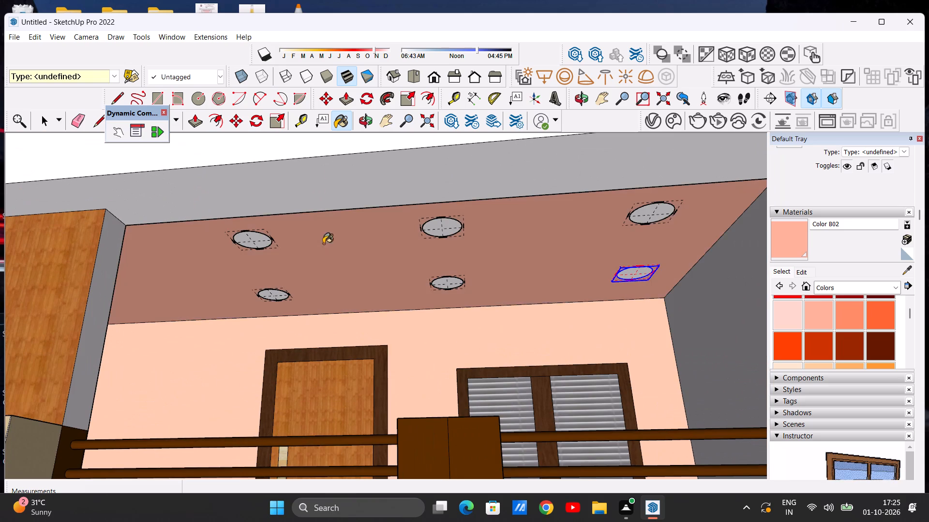
click(312, 189)
Paint the front and top faces of the beam below the balcony glass with Color B02.
scroll(326, 252, down, 11)
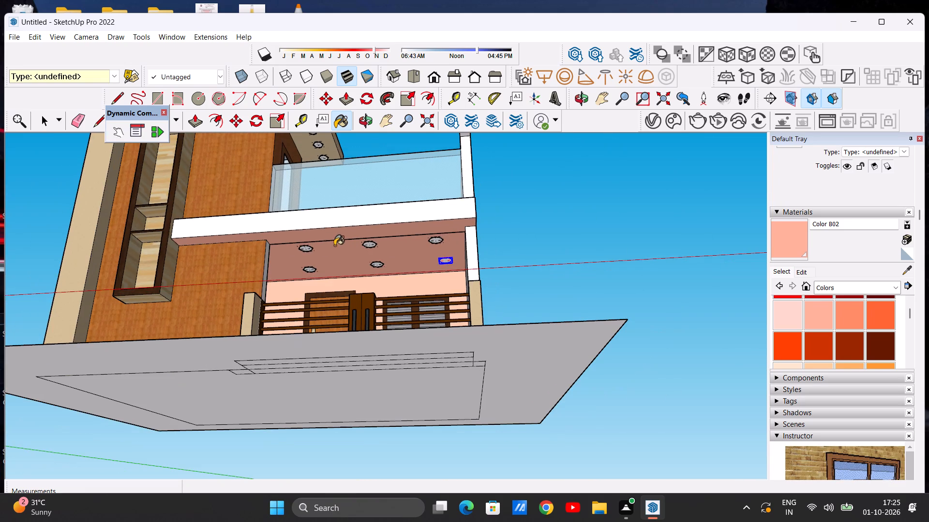
middle_drag(326, 258, 372, 325)
click(356, 214)
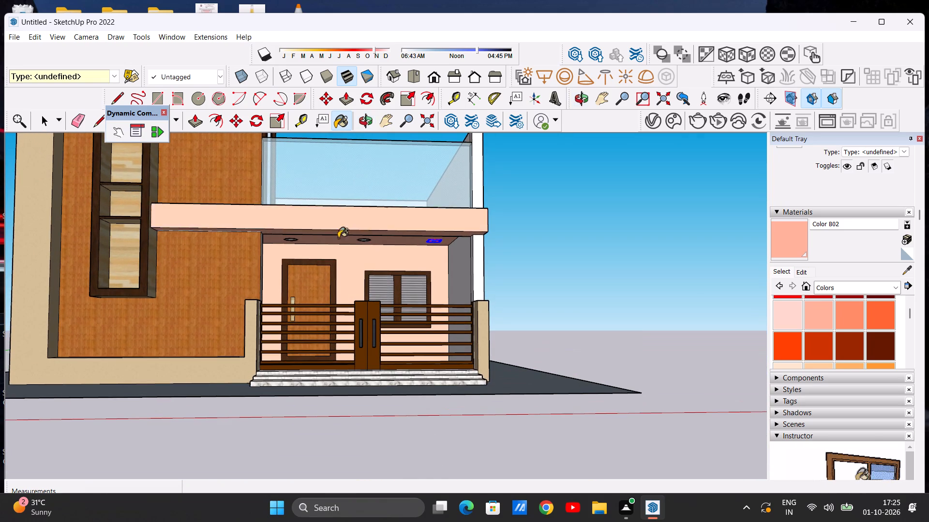
scroll(317, 252, down, 8)
middle_drag(369, 250, 340, 352)
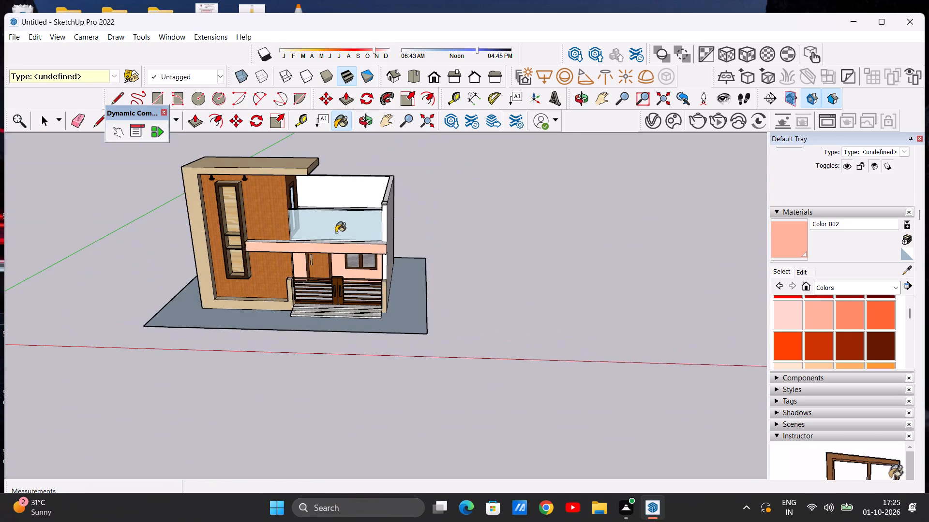
middle_drag(338, 245, 349, 316)
scroll(360, 257, up, 14)
click(376, 255)
Examine the painted beam from the side, and the porch wall and ceiling from the front and below.
scroll(360, 252, down, 9)
middle_drag(403, 264, 202, 227)
scroll(370, 241, up, 7)
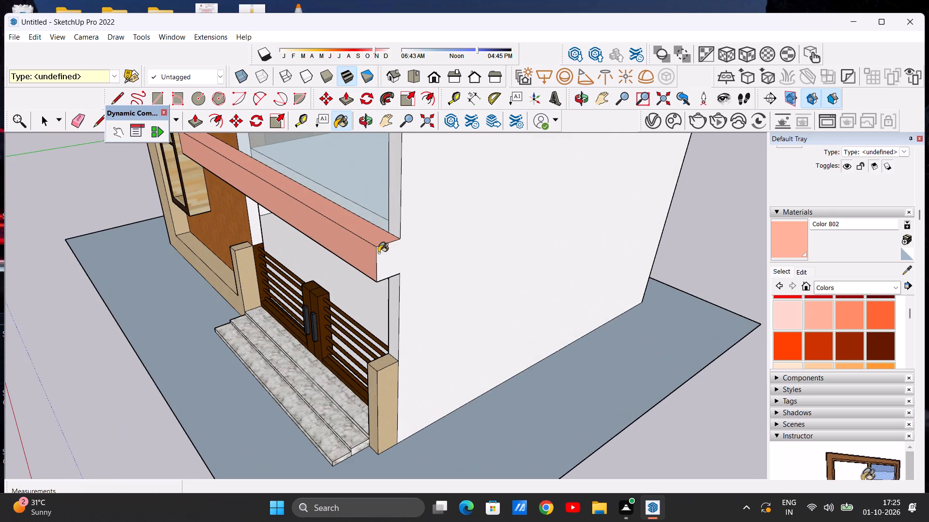
scroll(390, 251, down, 6)
middle_drag(325, 247, 517, 222)
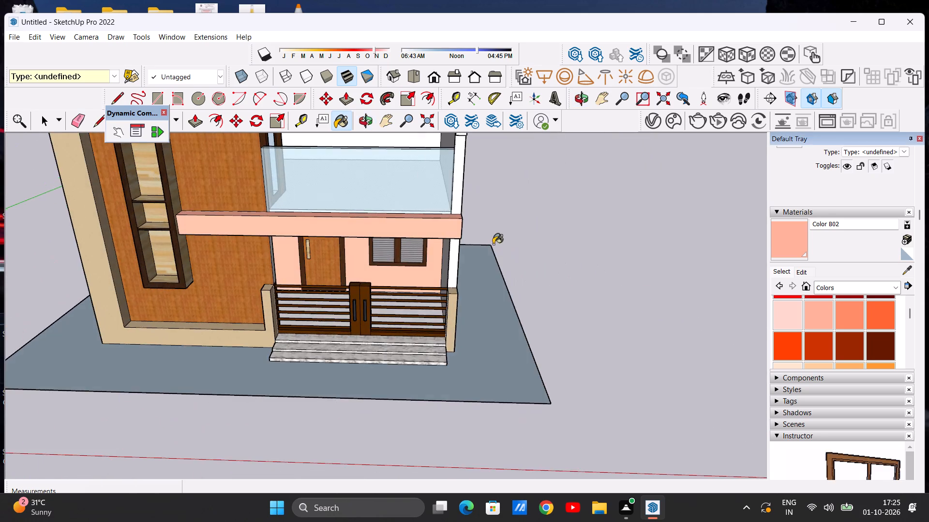
middle_drag(453, 262, 454, 202)
middle_drag(416, 265, 414, 207)
scroll(421, 224, up, 8)
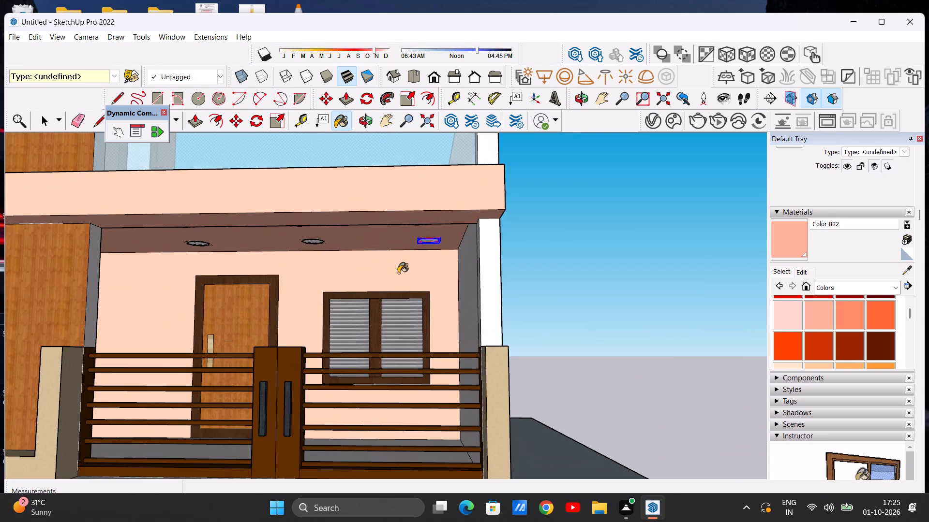
middle_drag(398, 273, 414, 230)
Examine the recessed light near the porch ceiling's corner and the painted ceiling surface around it.
key(space)
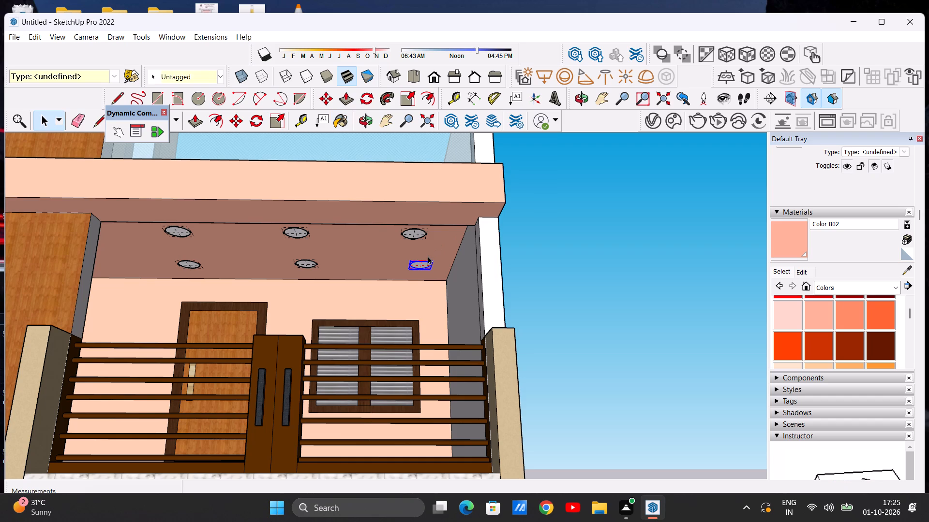
click(421, 263)
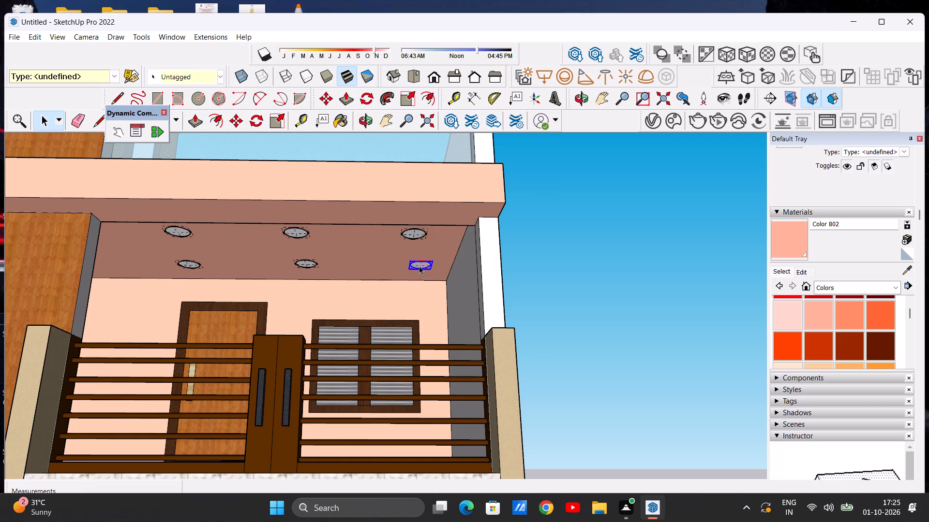
click(419, 266)
scroll(422, 266, up, 14)
click(403, 271)
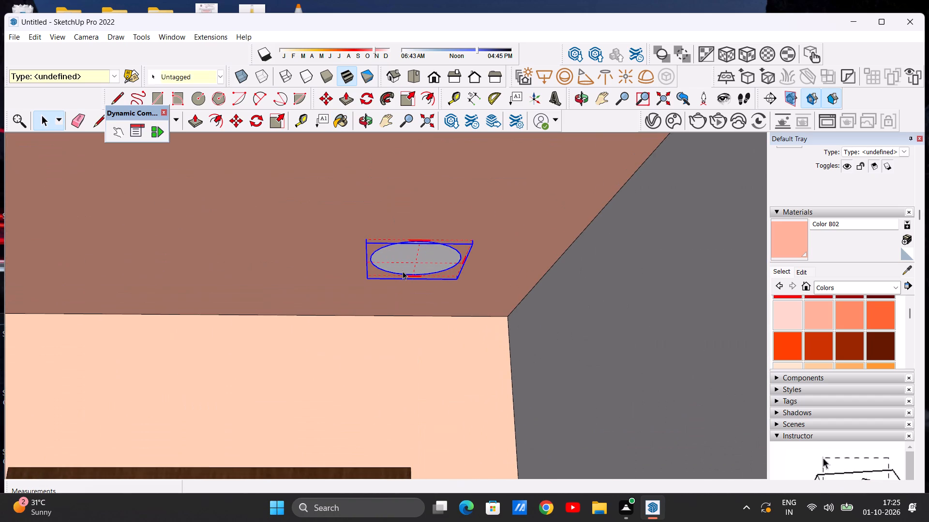
click(384, 279)
scroll(399, 301, down, 5)
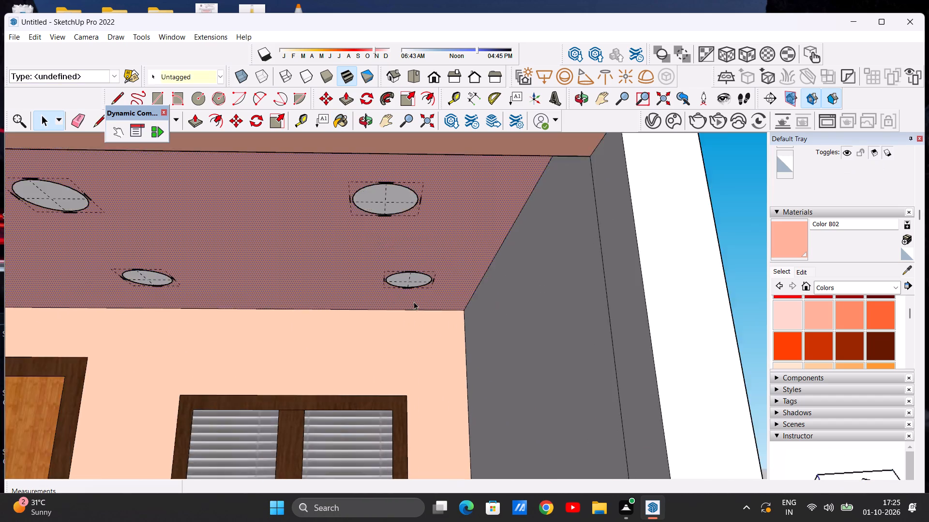
scroll(414, 302, down, 15)
scroll(368, 305, up, 10)
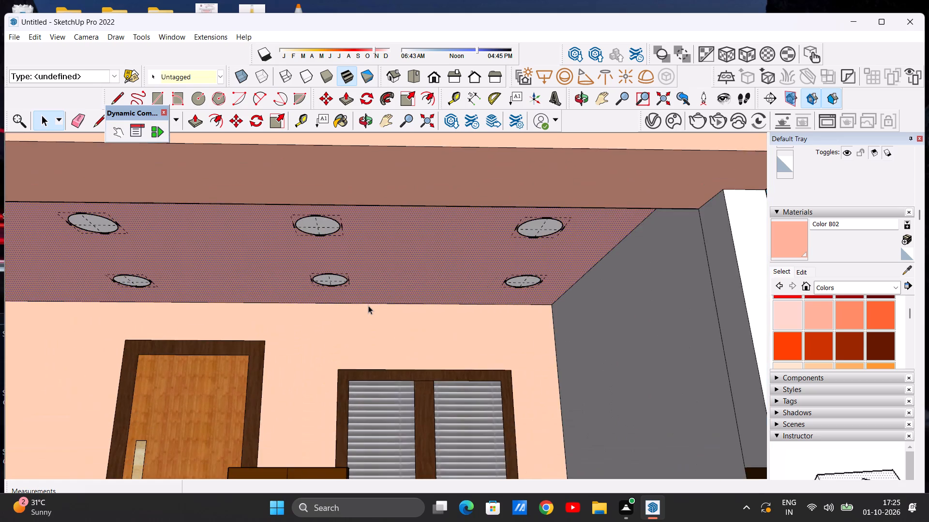
middle_drag(397, 313, 404, 347)
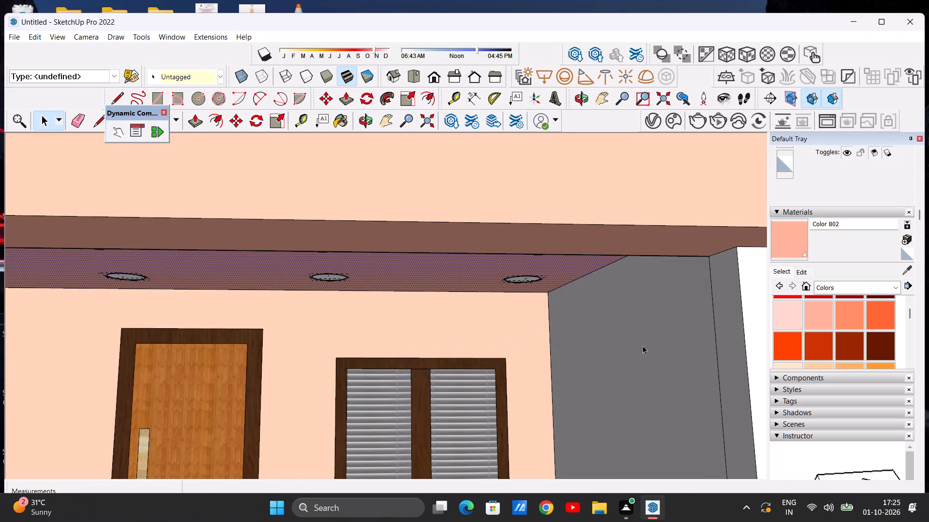
Paint both side walls of the porch and the narrow front end of the wall beside the wooden tower with Color B02.
click(796, 239)
scroll(540, 388, down, 2)
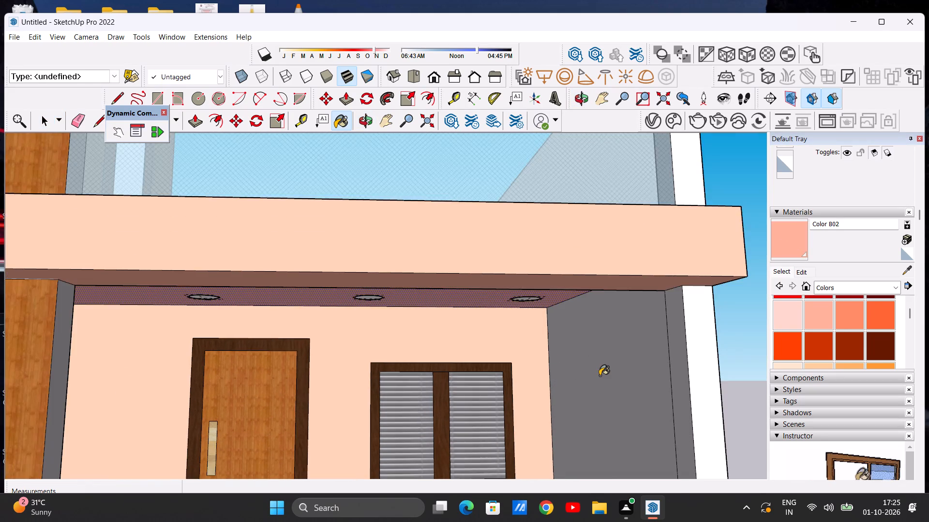
scroll(600, 376, up, 6)
click(600, 376)
scroll(530, 384, down, 15)
middle_drag(497, 384, 420, 390)
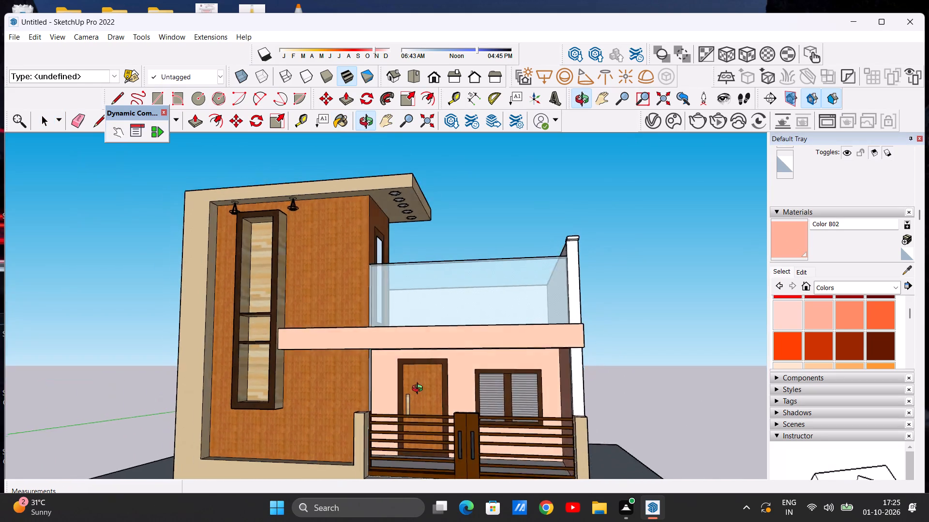
middle_drag(420, 390, 238, 410)
scroll(403, 383, up, 11)
click(361, 380)
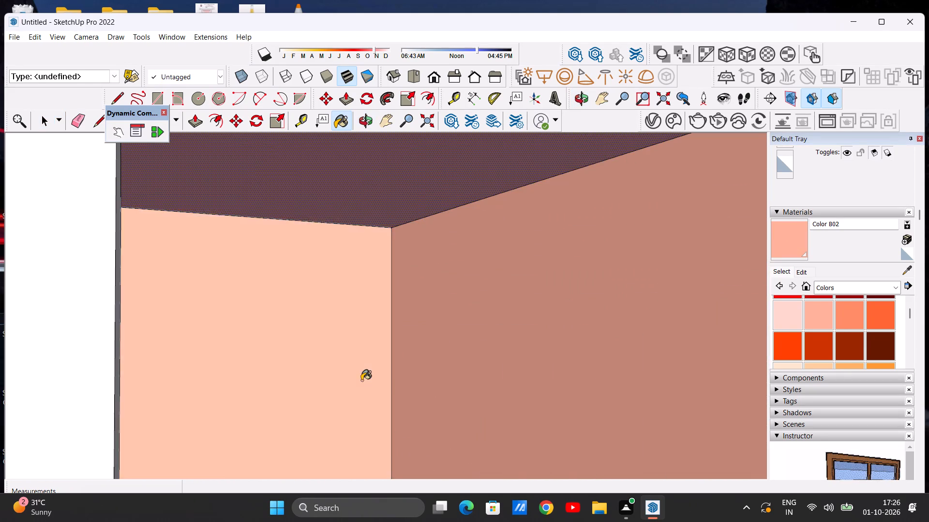
scroll(361, 380, down, 5)
click(301, 385)
Paint the inner face of the porch's front wall behind the wooden tower and the adjoining inner beam strip with Color B02.
middle_drag(369, 384, 331, 386)
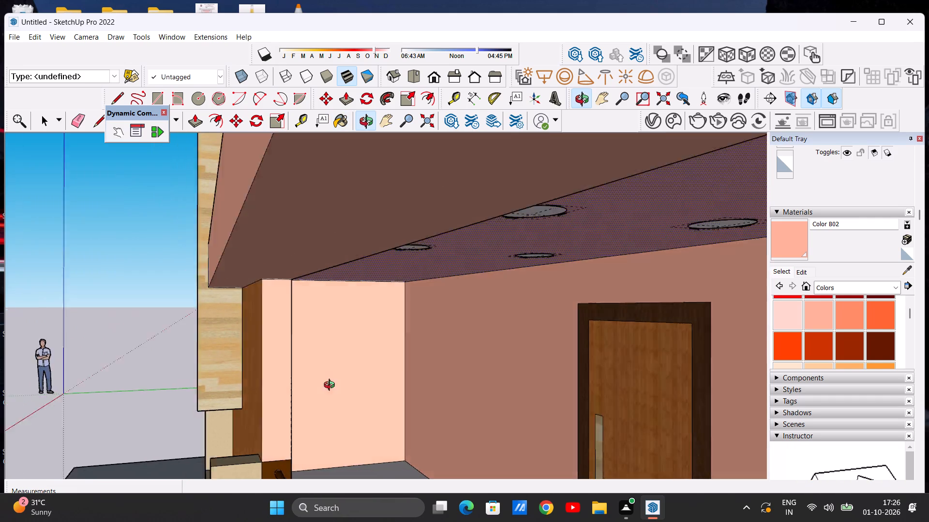
middle_drag(331, 386, 279, 388)
middle_drag(279, 388, 556, 384)
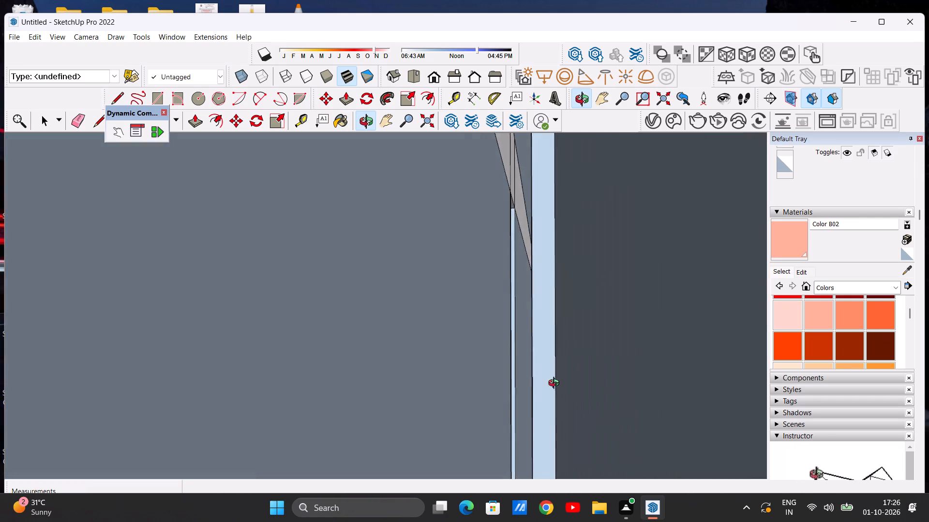
middle_drag(556, 384, 654, 383)
middle_drag(282, 386, 395, 378)
scroll(392, 387, down, 8)
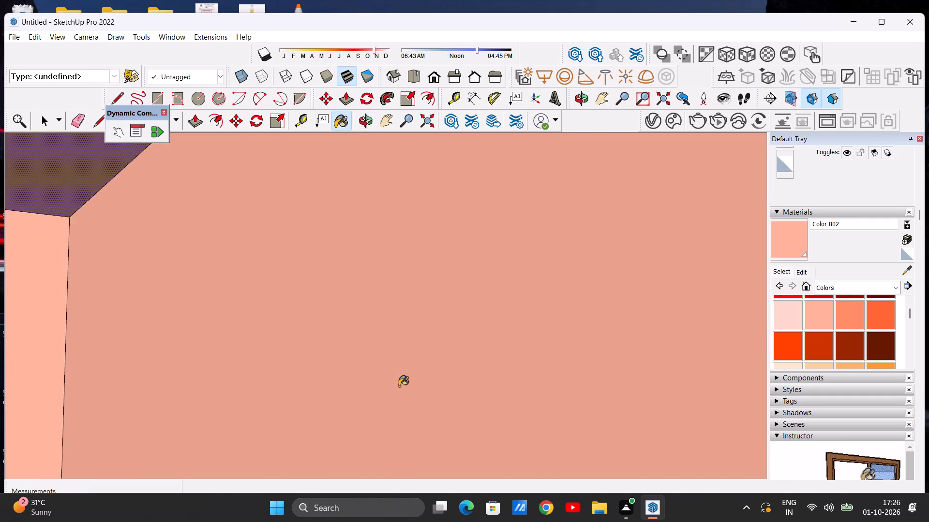
scroll(399, 386, down, 20)
scroll(399, 386, down, 20)
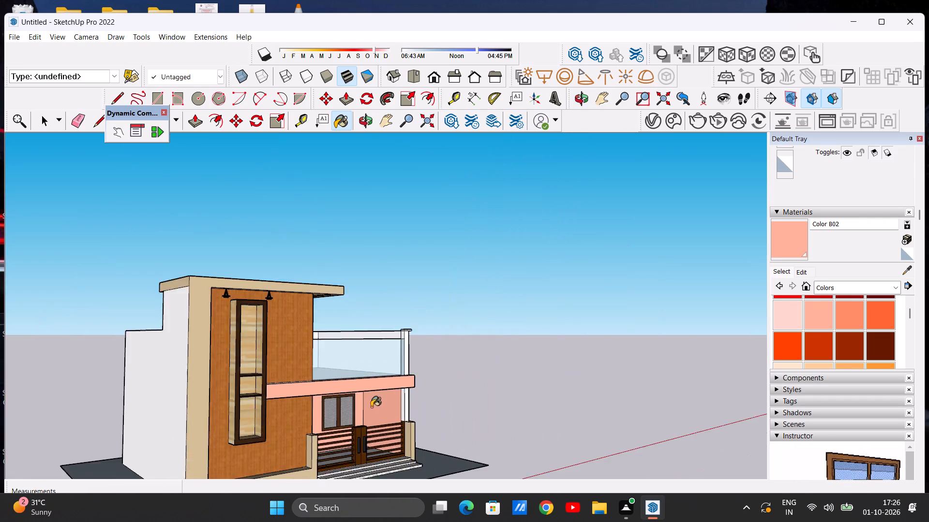
scroll(371, 407, down, 3)
middle_drag(378, 410, 104, 421)
middle_drag(322, 421, 184, 420)
scroll(360, 425, up, 5)
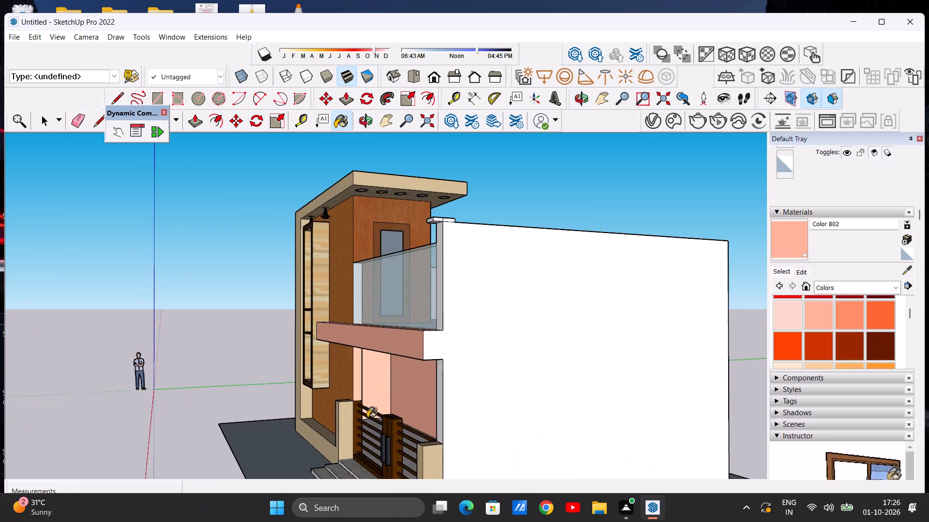
scroll(367, 418, up, 10)
middle_drag(395, 388, 312, 395)
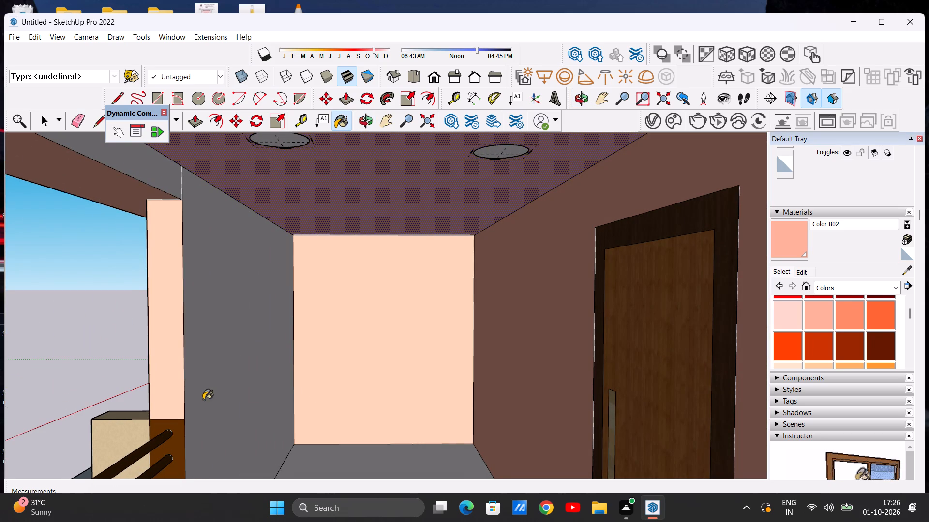
click(204, 400)
drag(153, 161, 150, 164)
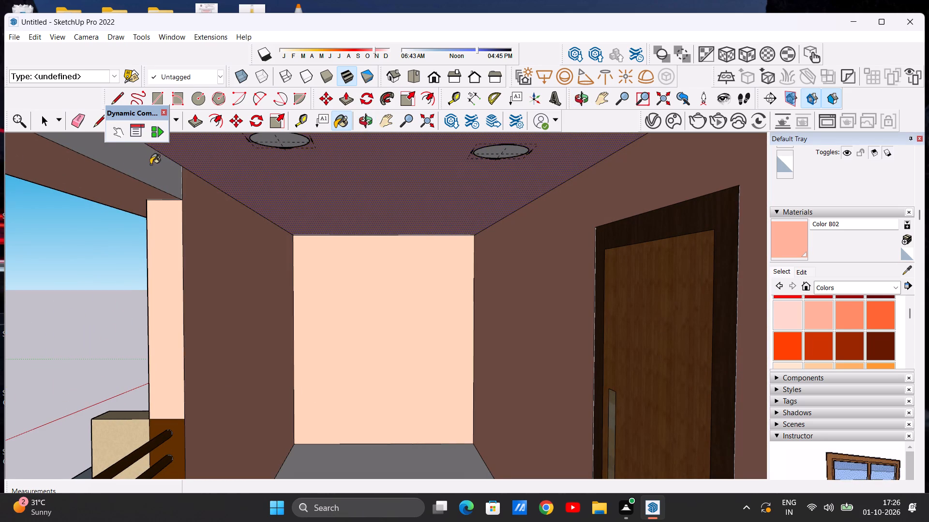
drag(150, 164, 150, 165)
Paint the front and inner faces of the wall end above the outer gate post with Color B02.
scroll(295, 318, down, 13)
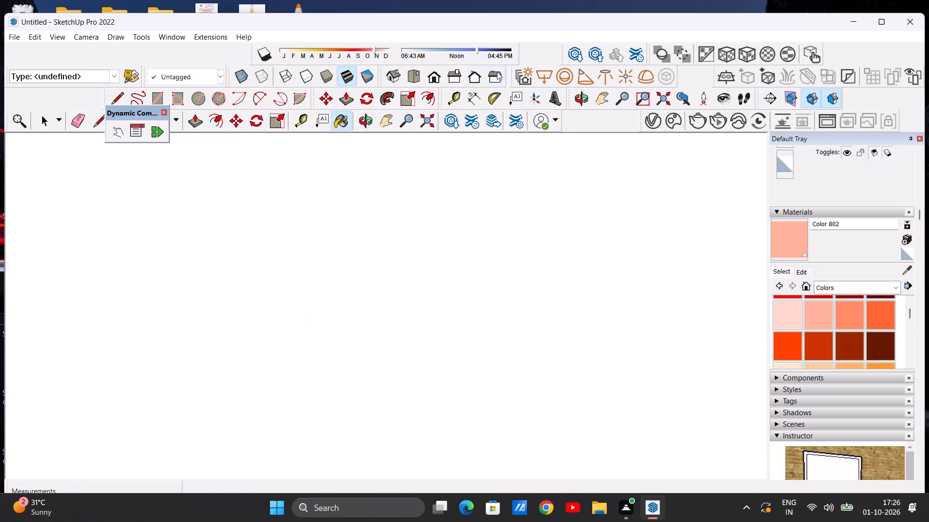
click(432, 78)
scroll(436, 307, down, 11)
middle_drag(499, 311, 531, 310)
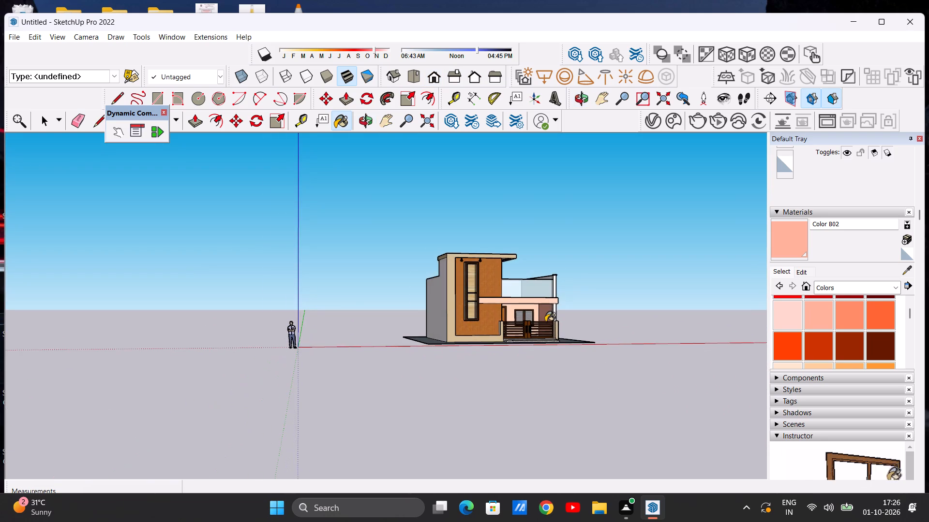
scroll(545, 322, up, 16)
scroll(546, 312, up, 8)
scroll(504, 317, down, 8)
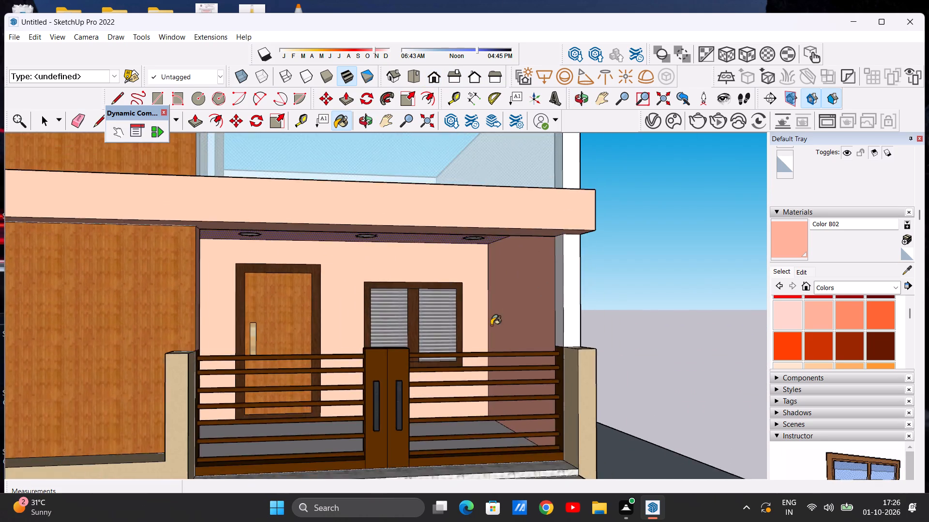
scroll(491, 325, down, 6)
middle_drag(482, 332, 414, 345)
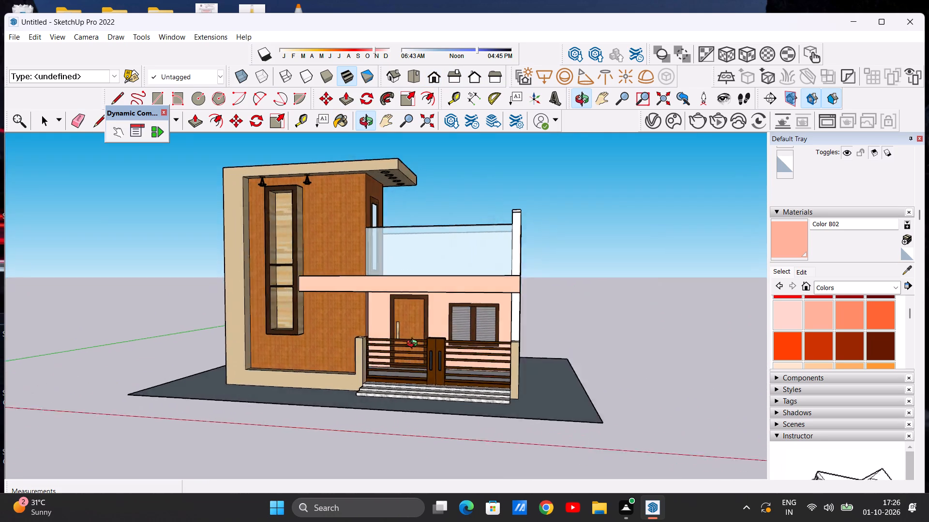
middle_drag(414, 345, 465, 342)
scroll(519, 312, up, 14)
click(505, 325)
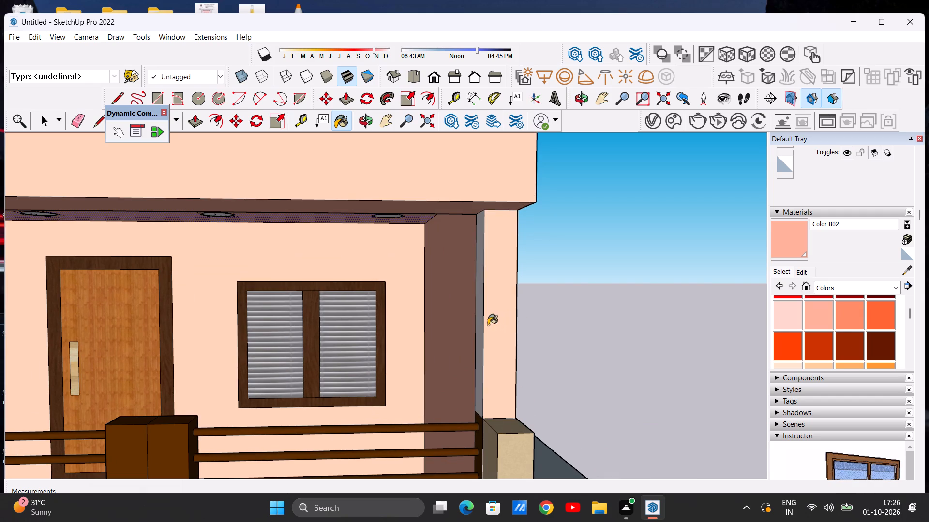
click(480, 323)
middle_drag(507, 326, 491, 336)
Examine the whole front elevation, then the painted porch, gate and marble steps from several angles and distances.
scroll(491, 336, down, 17)
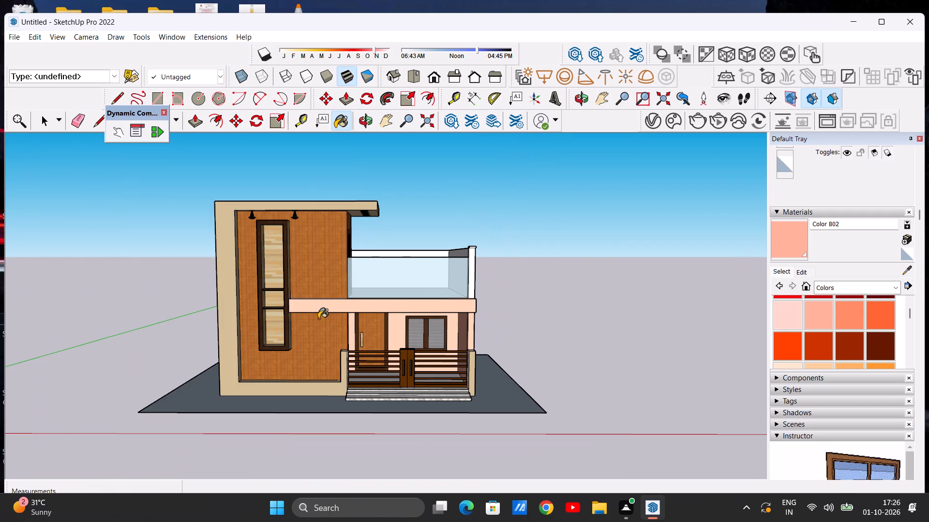
middle_drag(398, 351, 325, 402)
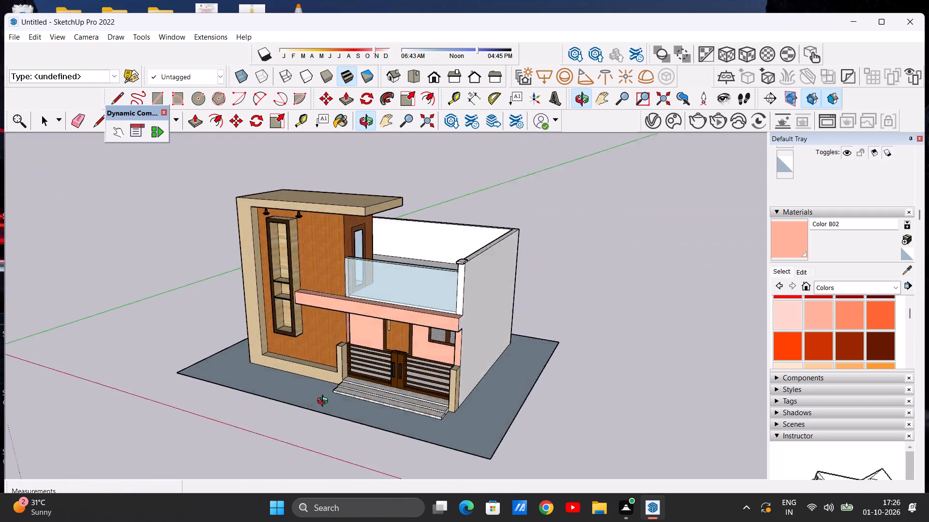
middle_drag(325, 402, 412, 319)
scroll(405, 319, up, 6)
middle_drag(408, 350, 403, 307)
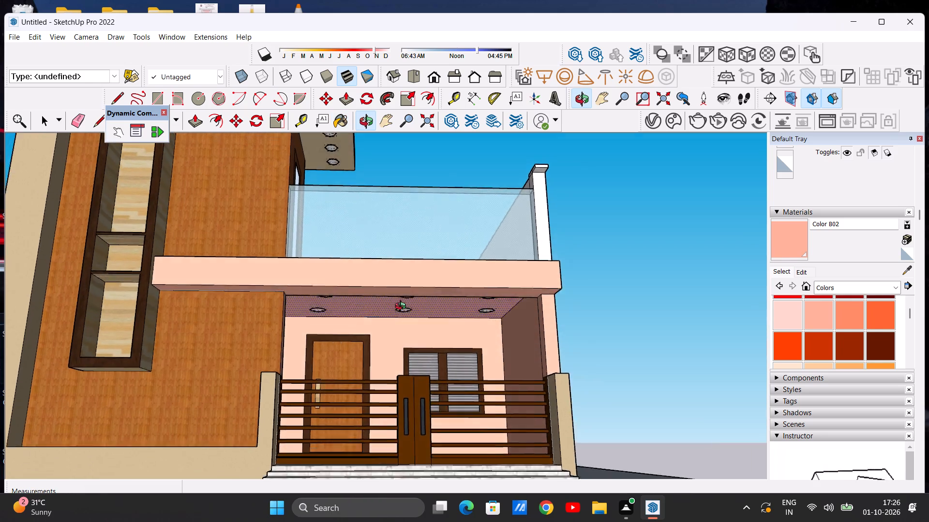
middle_drag(403, 307, 383, 352)
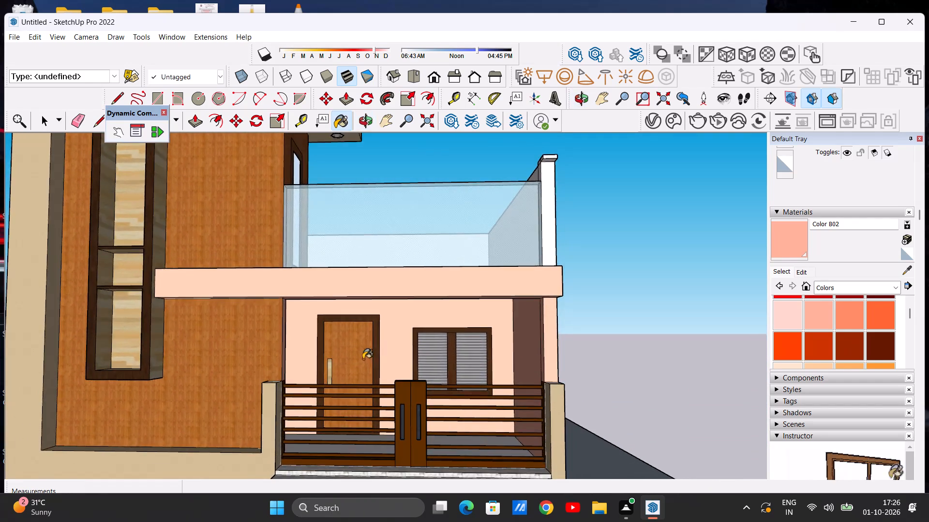
scroll(363, 359, down, 8)
scroll(353, 354, up, 3)
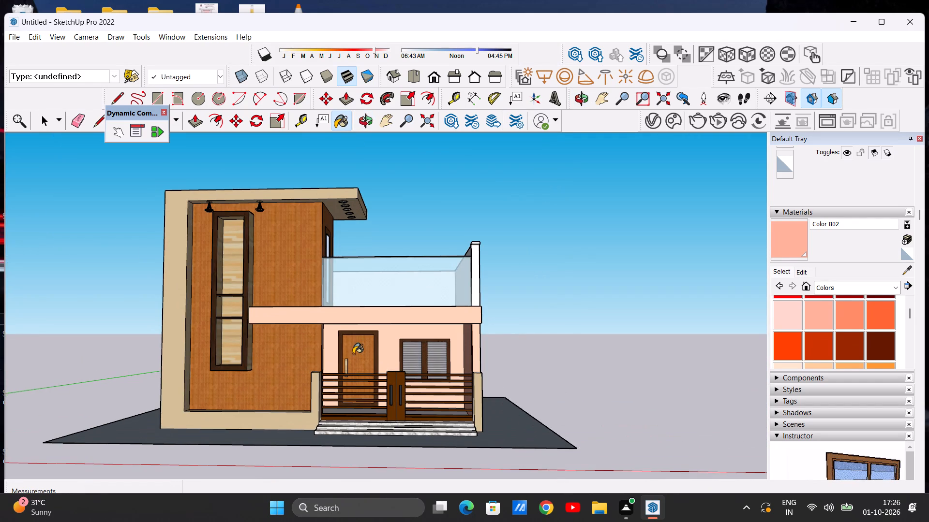
scroll(353, 354, down, 8)
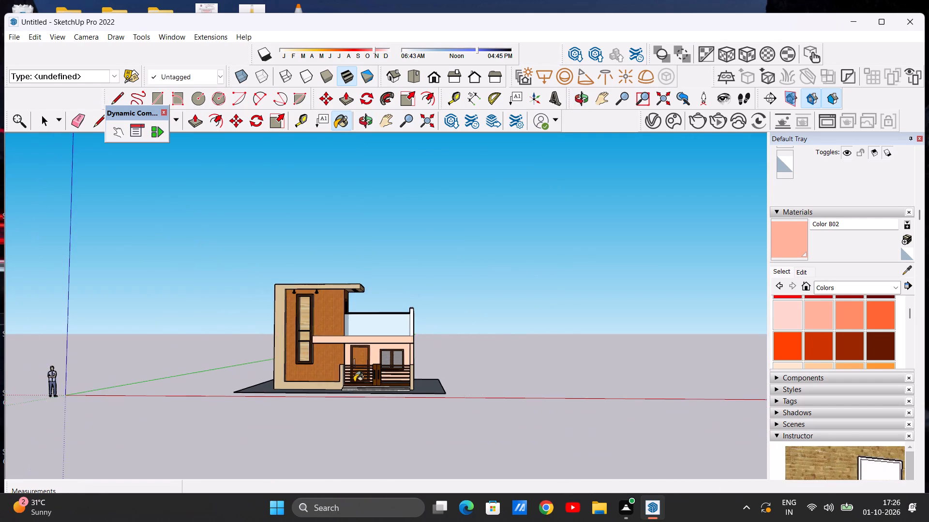
scroll(352, 382, up, 13)
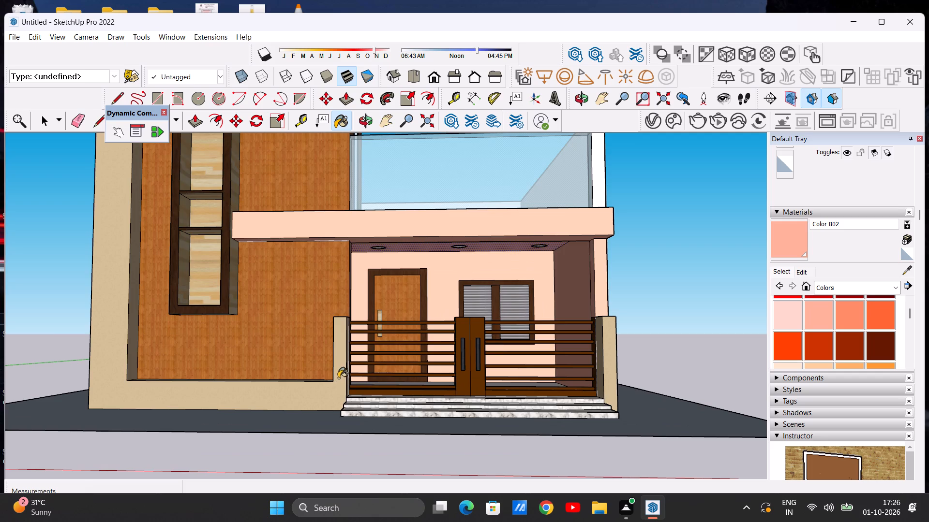
scroll(337, 374, up, 7)
scroll(341, 374, down, 16)
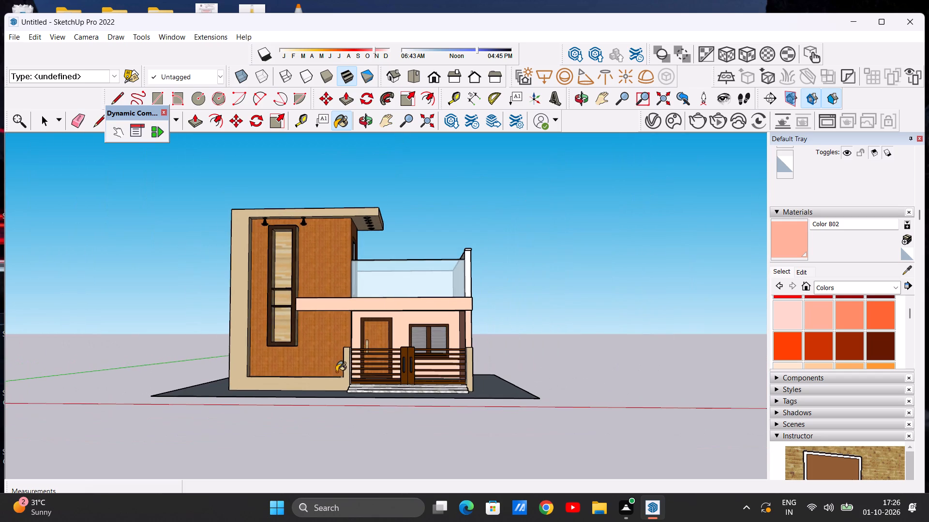
middle_drag(336, 372, 341, 384)
scroll(415, 388, up, 13)
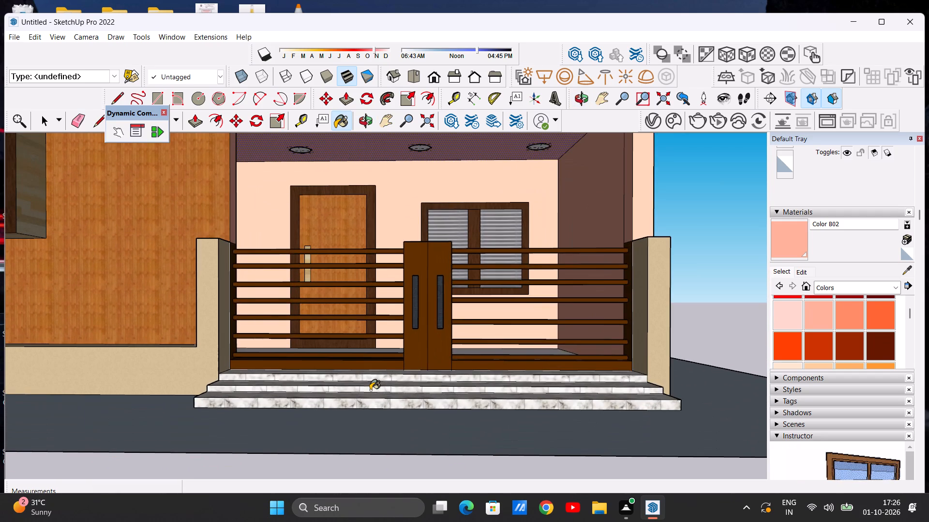
scroll(370, 390, down, 5)
scroll(370, 351, down, 4)
middle_drag(391, 350, 406, 355)
scroll(386, 341, down, 7)
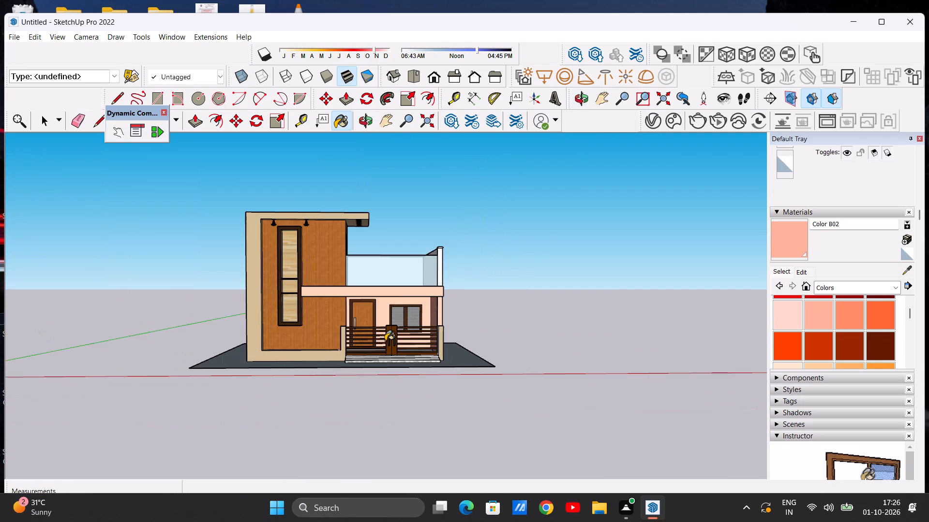
Examine the terrace floor and parapet walls behind the balcony glass from above.
middle_drag(397, 279, 379, 388)
scroll(404, 250, up, 7)
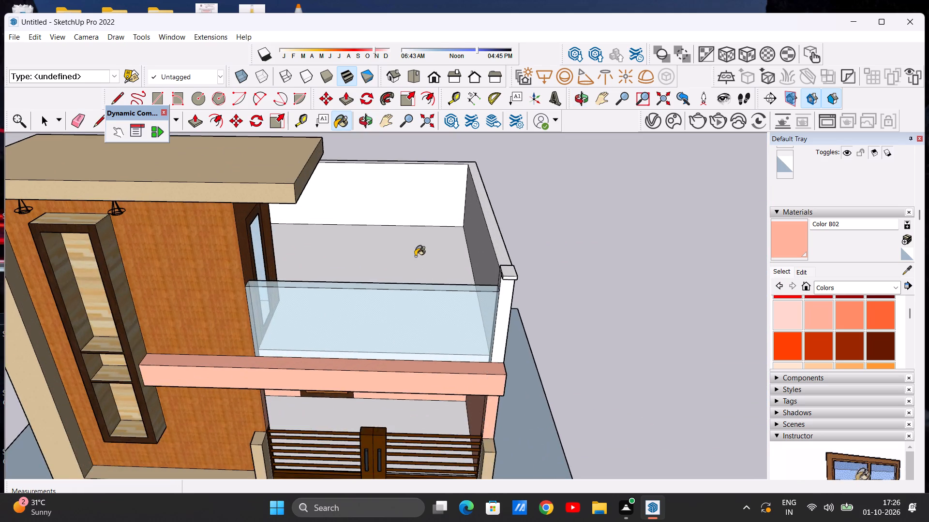
scroll(433, 260, up, 6)
key(space)
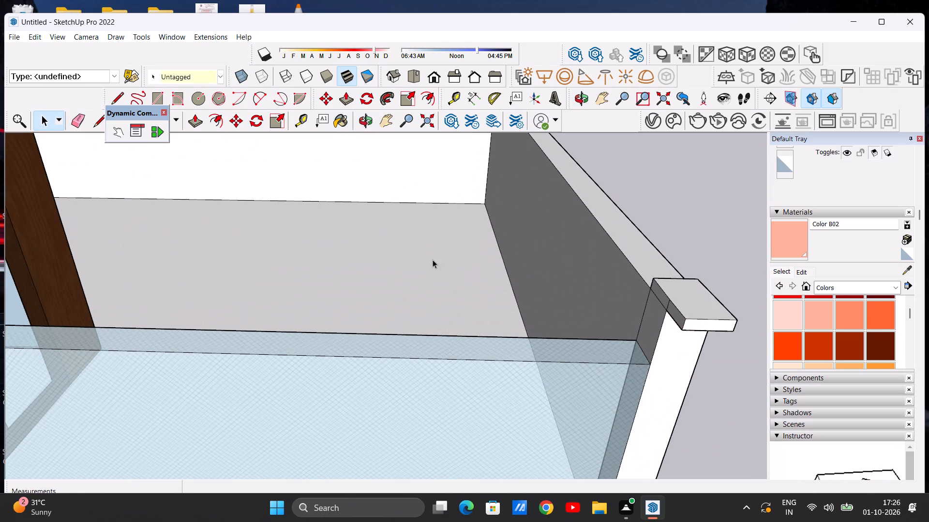
scroll(415, 269, down, 15)
middle_drag(388, 317, 381, 279)
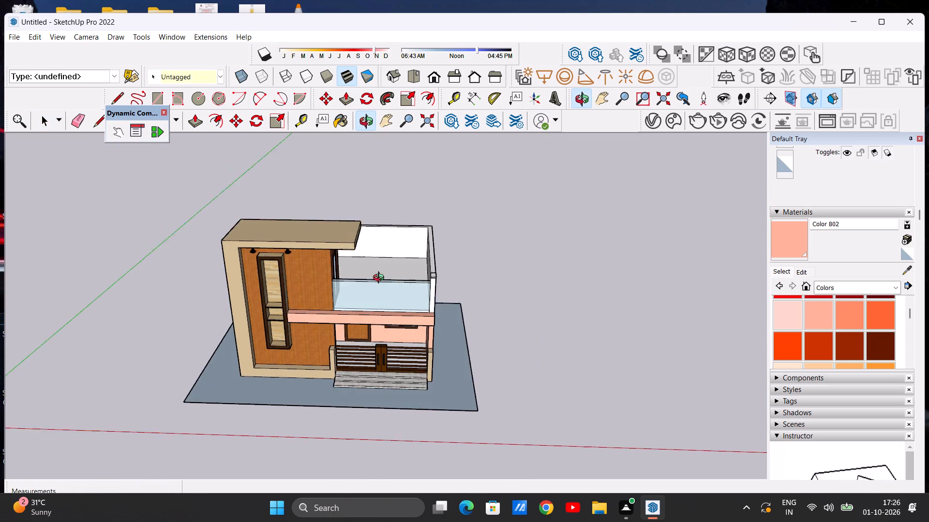
middle_drag(381, 279, 339, 273)
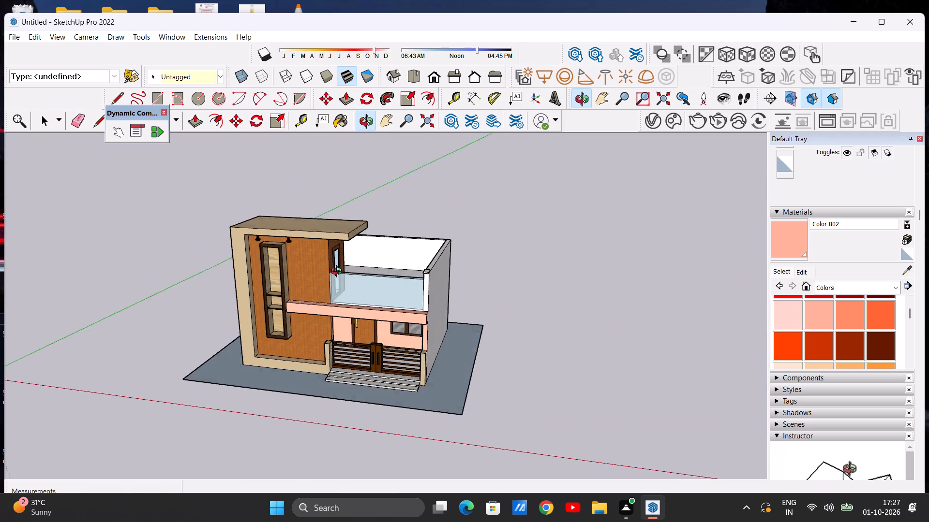
Examine the house from the front and side, focusing on the unpainted terrace parapet walls behind the balcony glass.
middle_drag(339, 273, 313, 254)
scroll(416, 246, up, 6)
scroll(376, 259, down, 9)
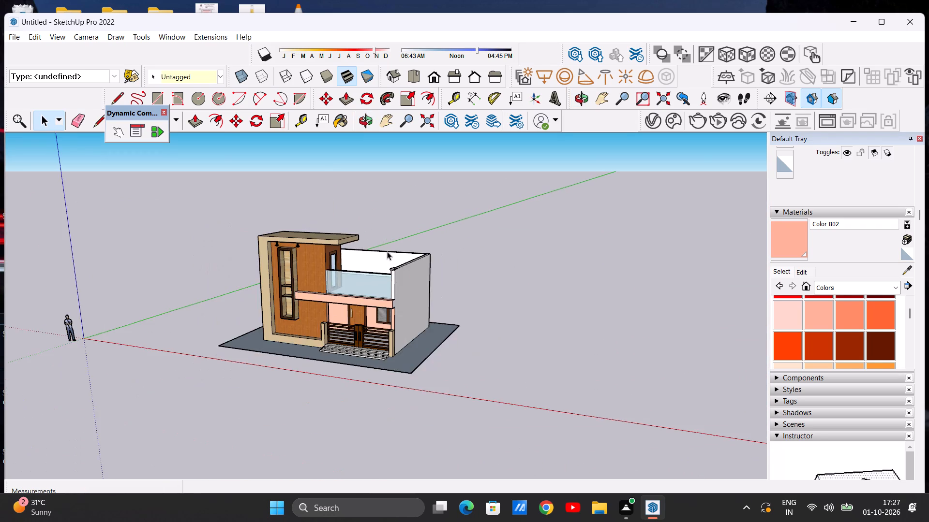
middle_drag(385, 253, 180, 335)
scroll(406, 260, up, 7)
middle_drag(367, 274, 373, 279)
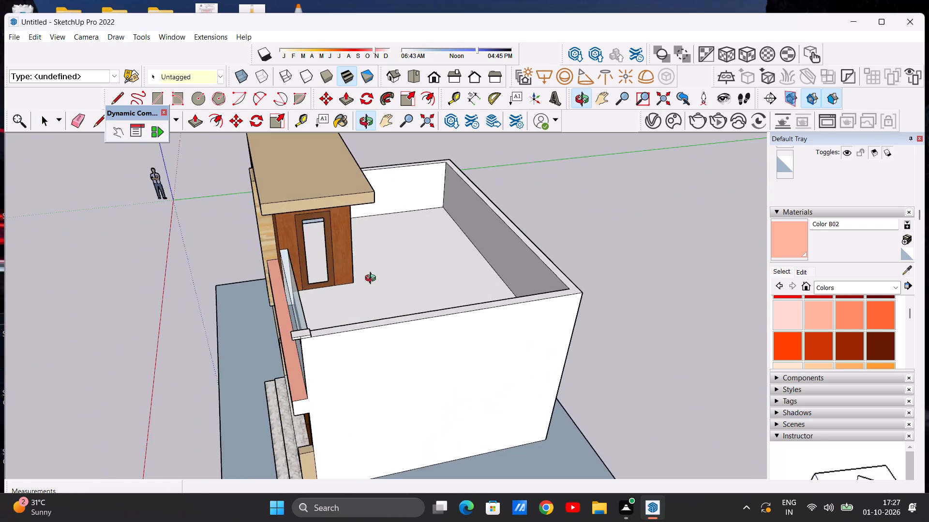
middle_drag(373, 279, 670, 291)
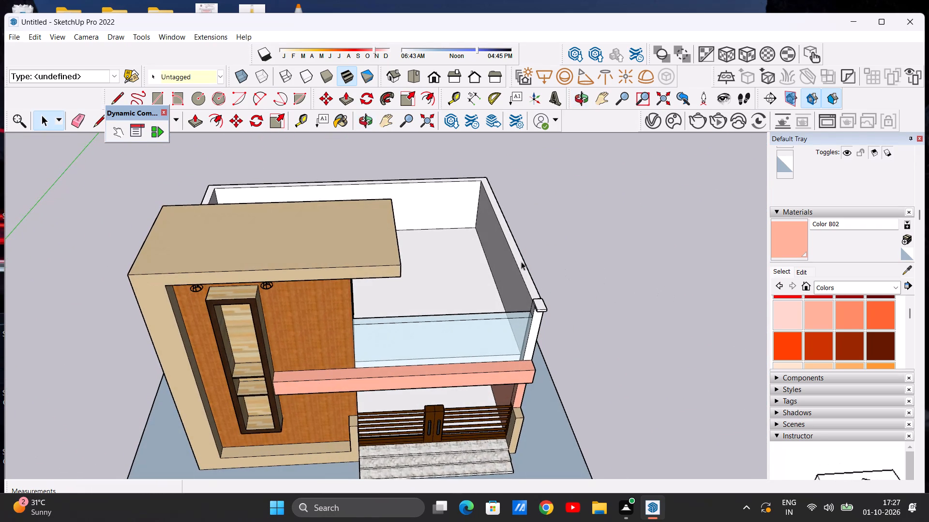
scroll(447, 240, up, 7)
scroll(447, 240, down, 6)
middle_drag(458, 268, 359, 218)
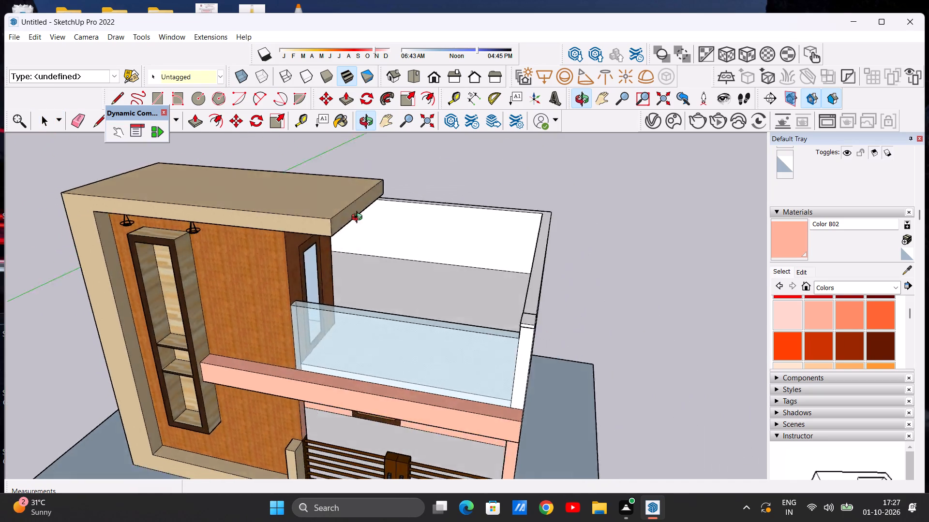
middle_drag(359, 218, 453, 240)
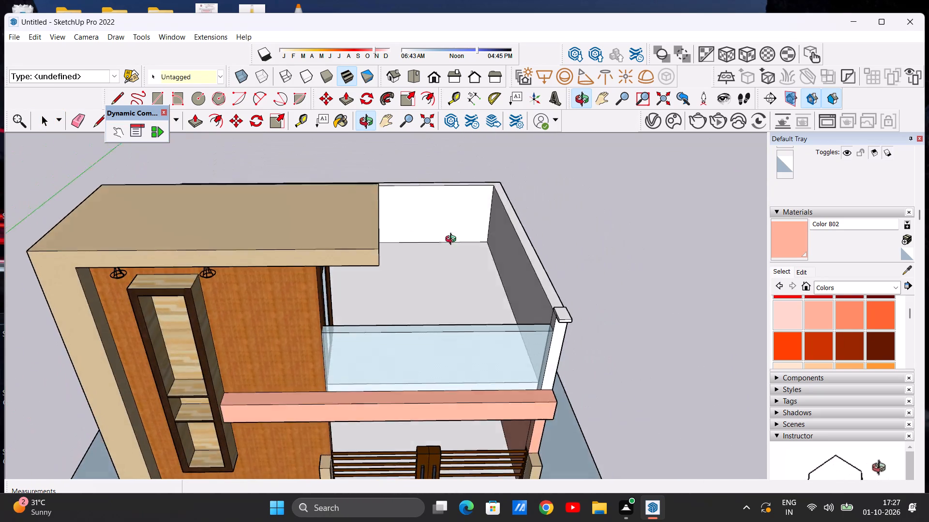
middle_drag(453, 240, 458, 227)
scroll(360, 263, down, 5)
scroll(434, 275, up, 6)
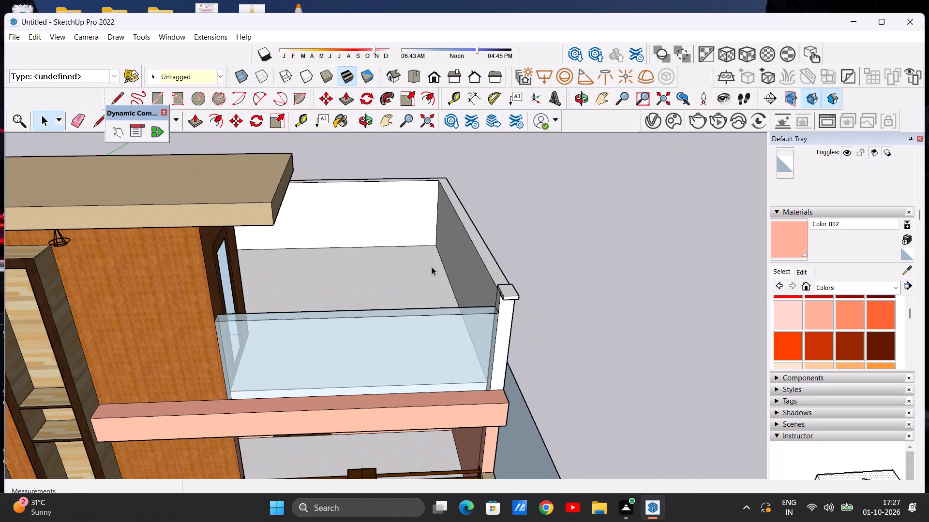
scroll(423, 273, down, 5)
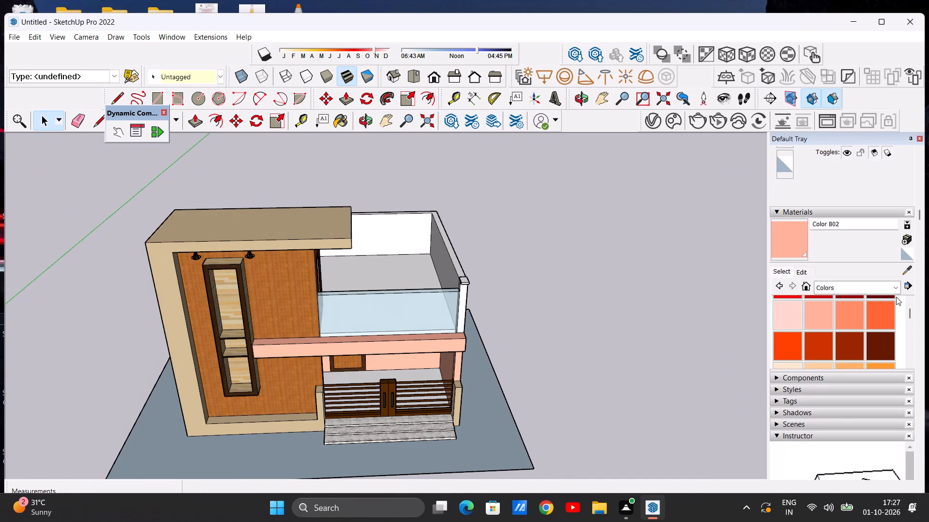
Paint the inner faces of the back and both side parapet walls around the terrace with Formica Graystone from Synthetic Surfaces.
click(896, 291)
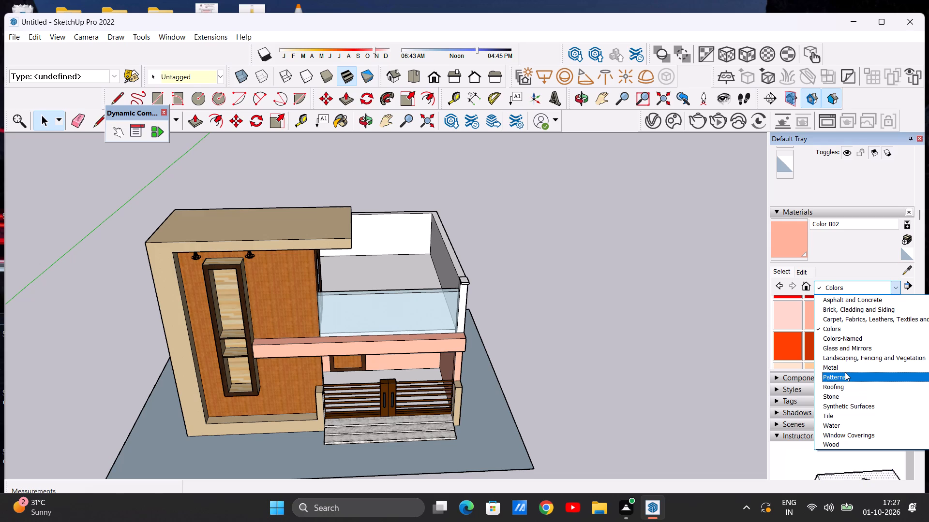
click(865, 407)
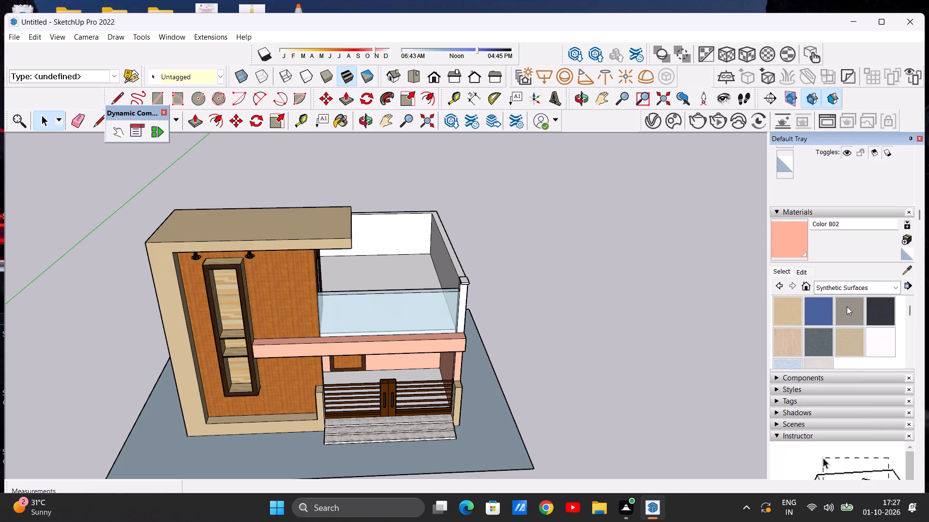
click(847, 306)
click(393, 233)
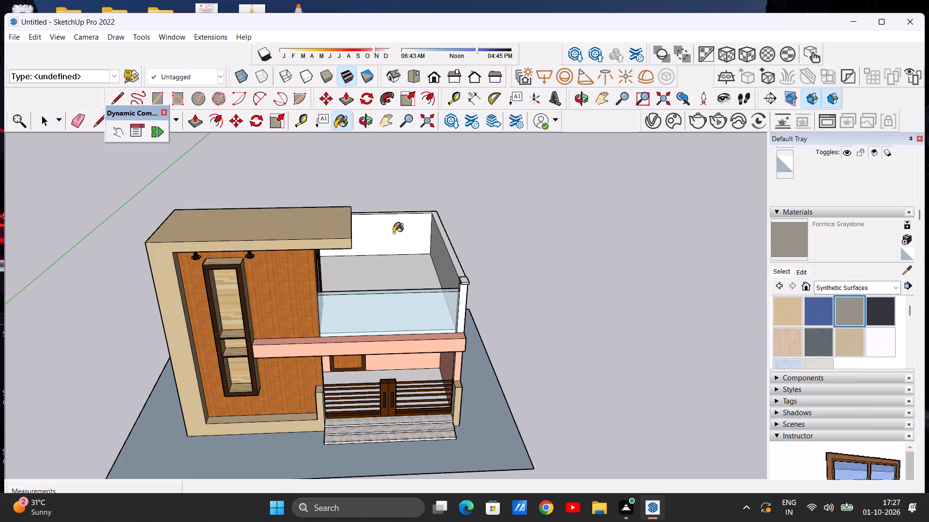
scroll(422, 262, up, 5)
click(460, 258)
scroll(400, 268, down, 7)
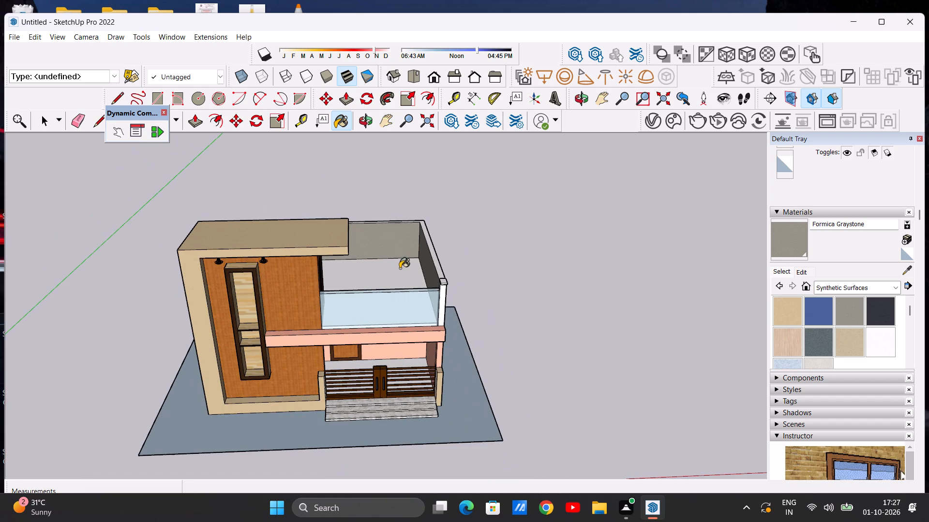
middle_drag(433, 269, 40, 300)
scroll(489, 210, up, 3)
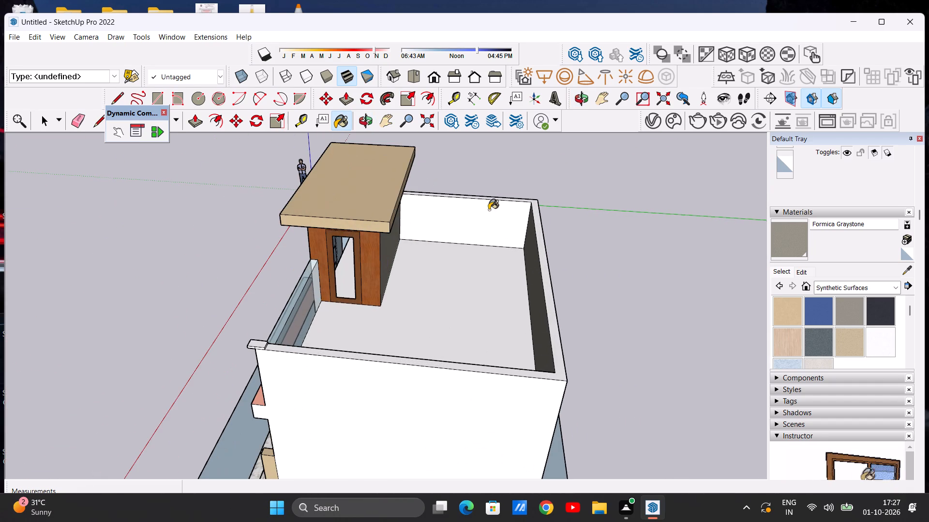
click(485, 225)
Paint the top face of the terrace parapet walls with Formica Speckled Grey.
scroll(409, 230, down, 3)
middle_drag(474, 244, 332, 225)
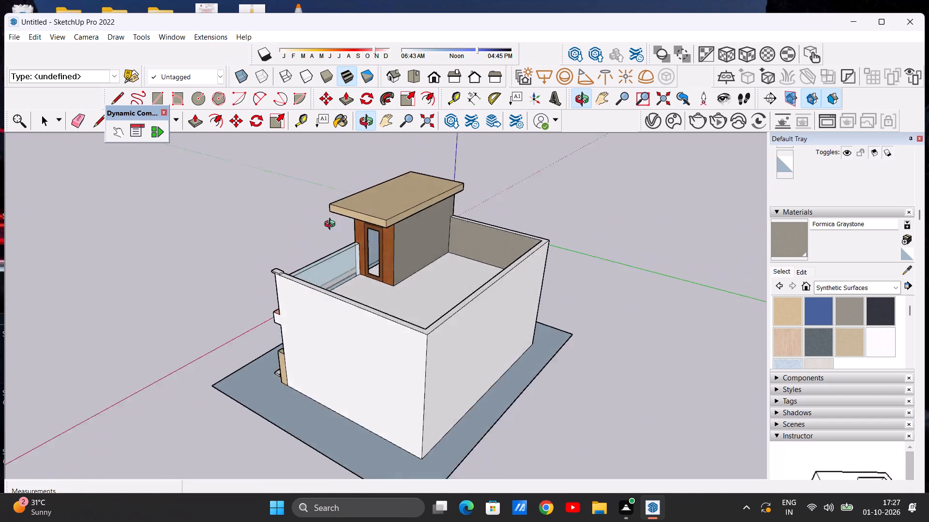
middle_drag(332, 225, 272, 218)
scroll(345, 252, up, 2)
scroll(351, 267, down, 3)
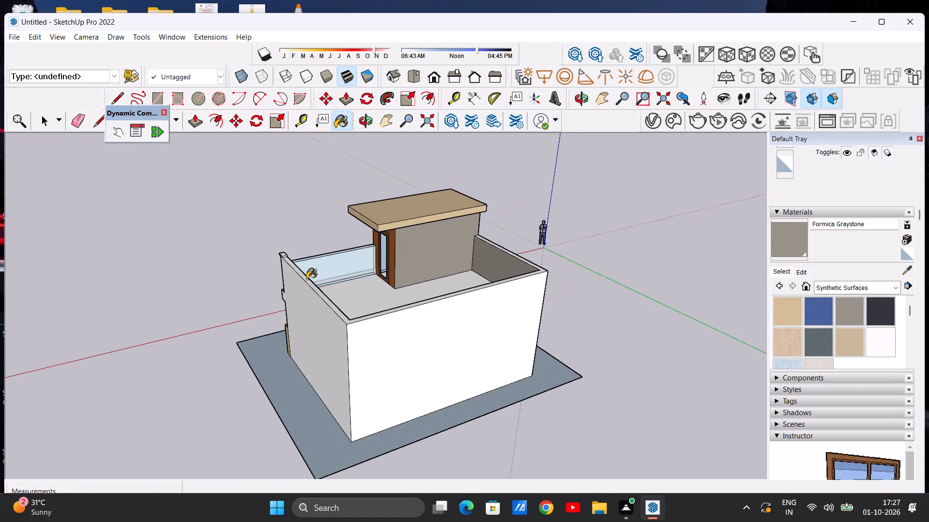
middle_drag(311, 282, 539, 266)
middle_drag(345, 281, 674, 295)
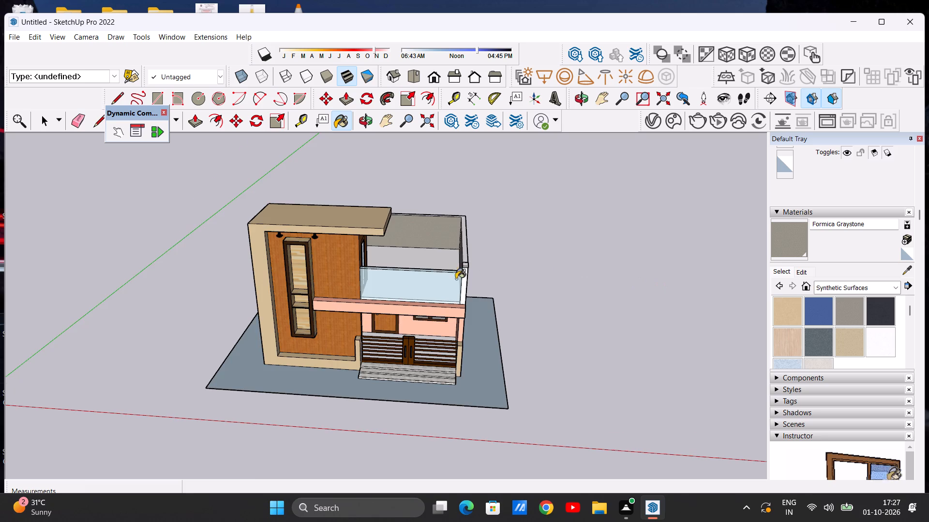
middle_drag(457, 280, 495, 360)
scroll(486, 256, up, 1)
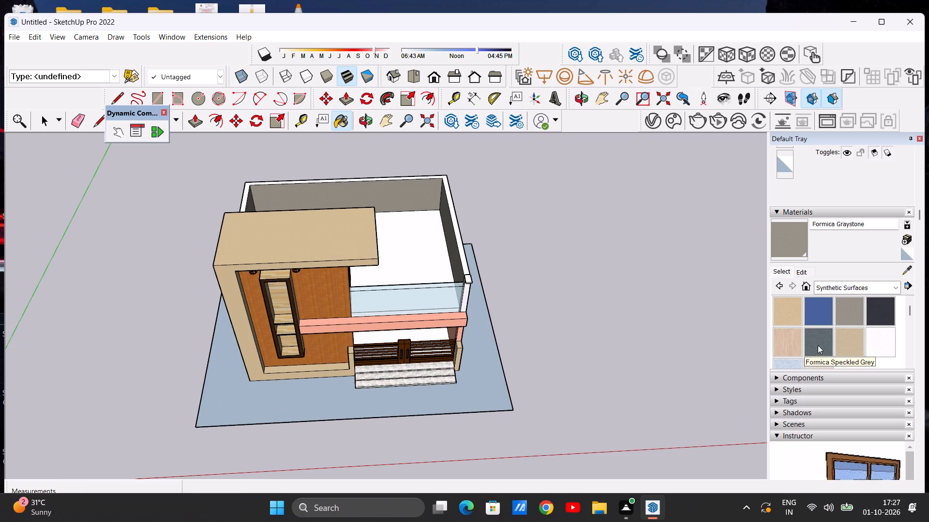
click(818, 345)
scroll(488, 256, up, 6)
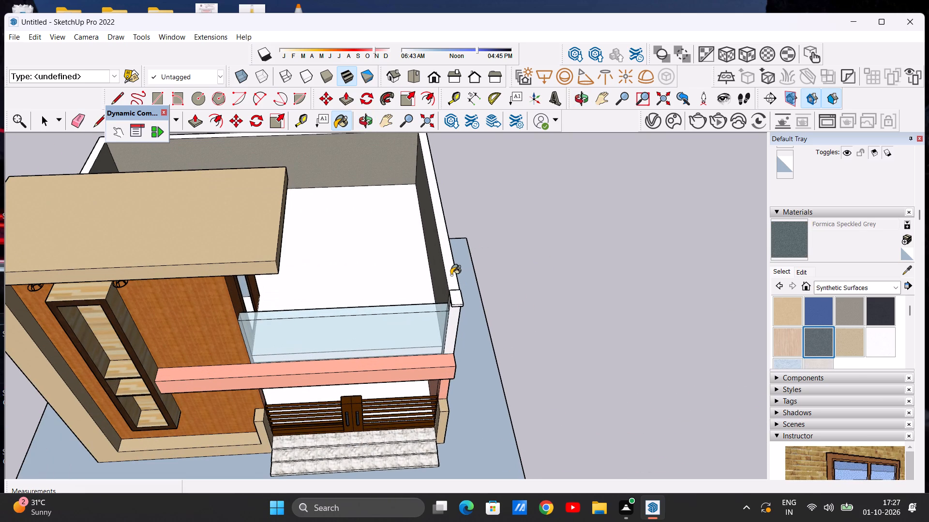
click(450, 276)
Paint the front and inner faces of the parapet end pillar beside the balcony glass with Color B02 from Colors.
scroll(468, 255, down, 6)
middle_drag(473, 289, 467, 184)
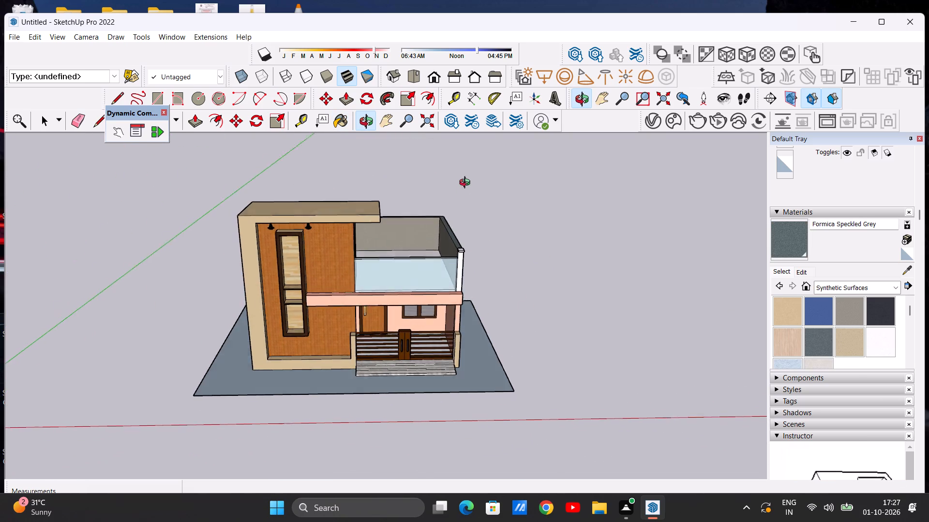
middle_drag(467, 184, 469, 179)
scroll(462, 291, up, 7)
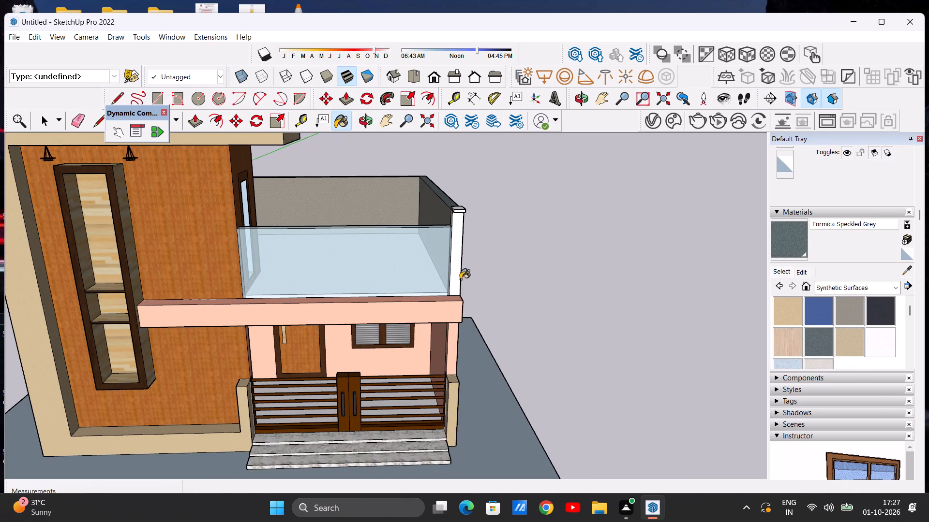
click(895, 290)
click(859, 332)
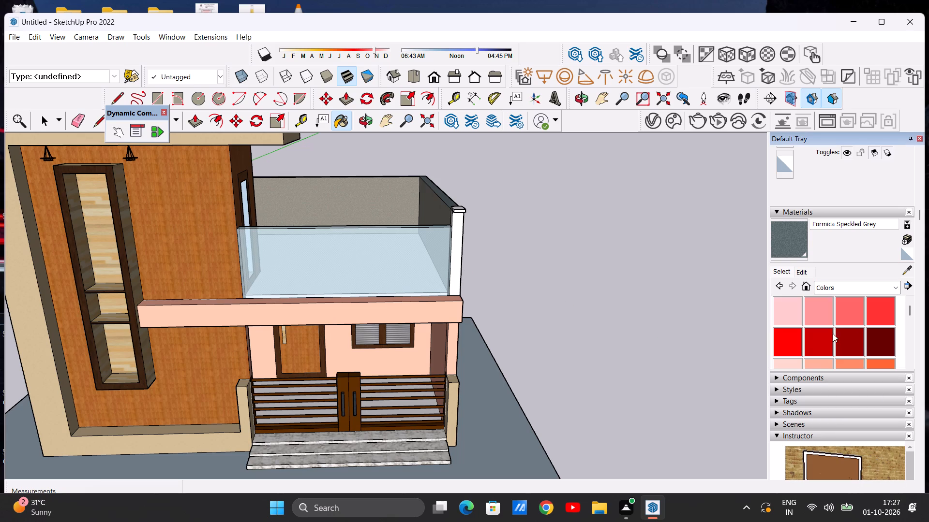
scroll(827, 326, down, 1)
click(824, 320)
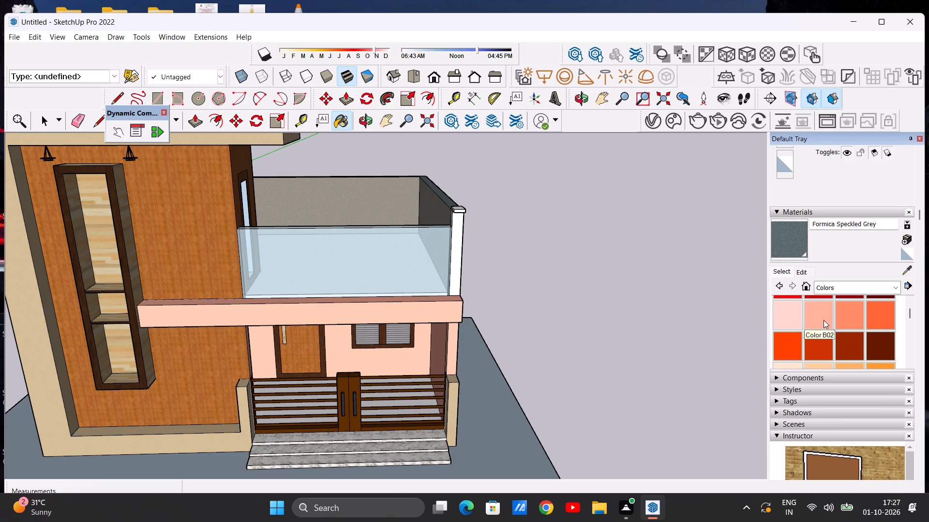
scroll(470, 267, up, 6)
click(451, 269)
scroll(467, 272, down, 5)
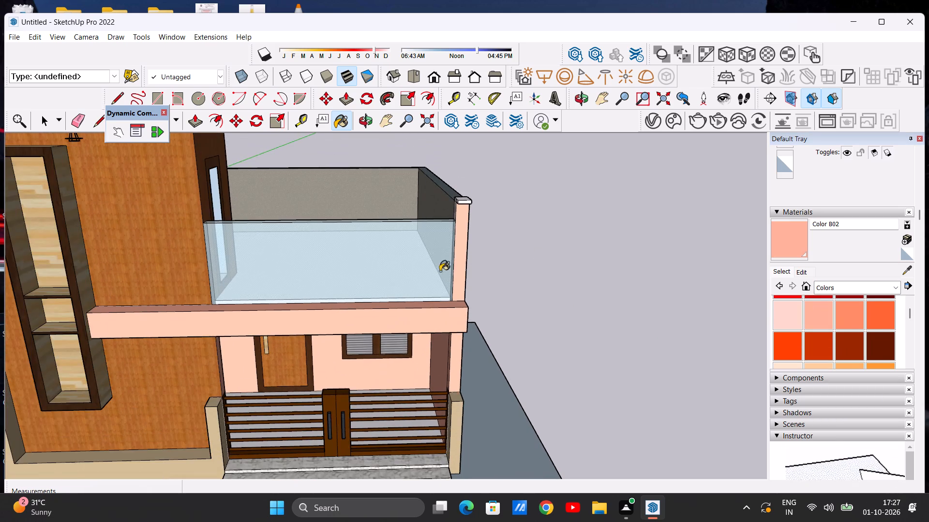
middle_drag(456, 289, 586, 306)
scroll(477, 246, up, 6)
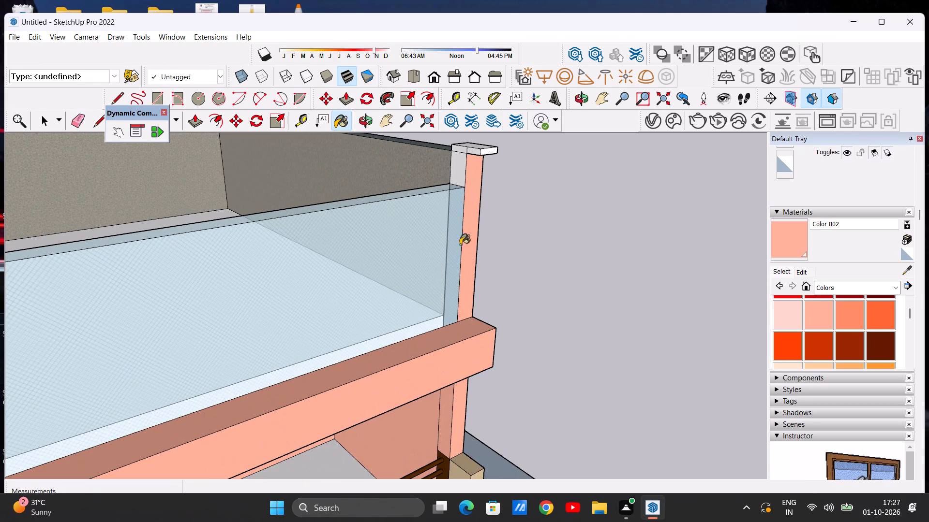
scroll(467, 242, down, 4)
scroll(463, 193, up, 4)
click(462, 191)
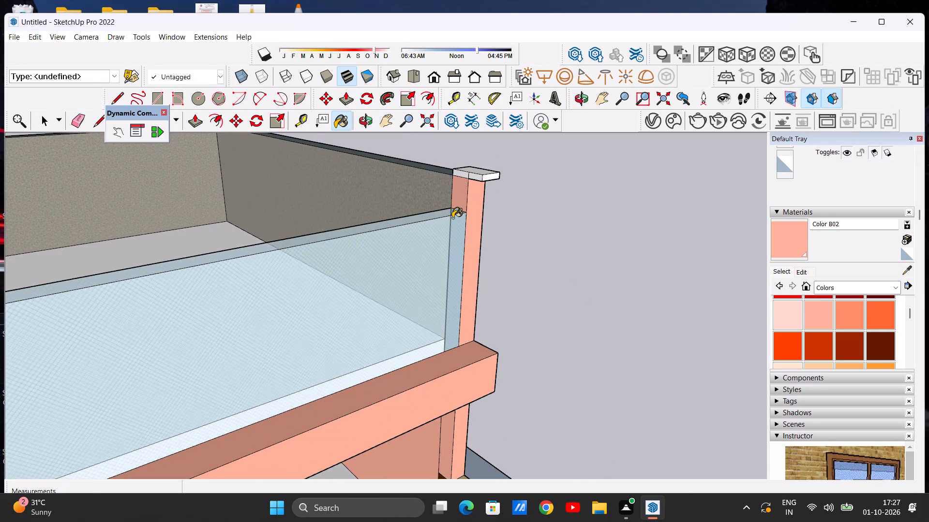
Paint the top, front and side faces of the cap on the pillar beside the balcony glass with Color B02.
scroll(496, 235, down, 2)
middle_drag(494, 231, 194, 236)
scroll(347, 209, up, 11)
click(359, 208)
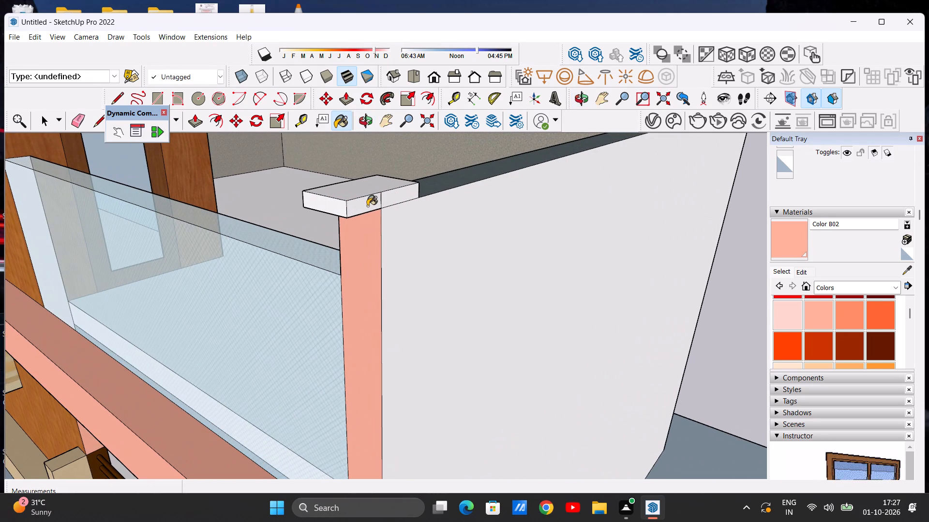
click(395, 203)
click(376, 189)
click(327, 205)
scroll(390, 216, down, 6)
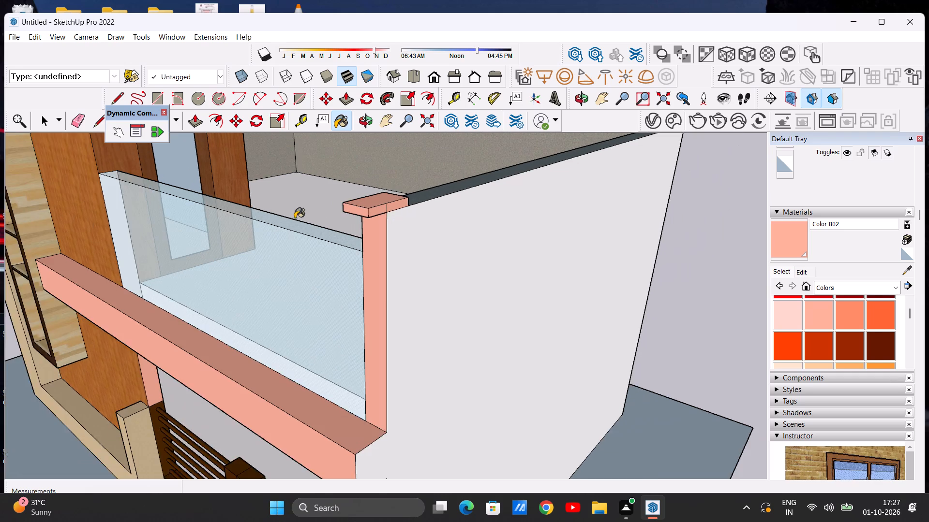
middle_drag(292, 224, 542, 234)
scroll(670, 183, up, 12)
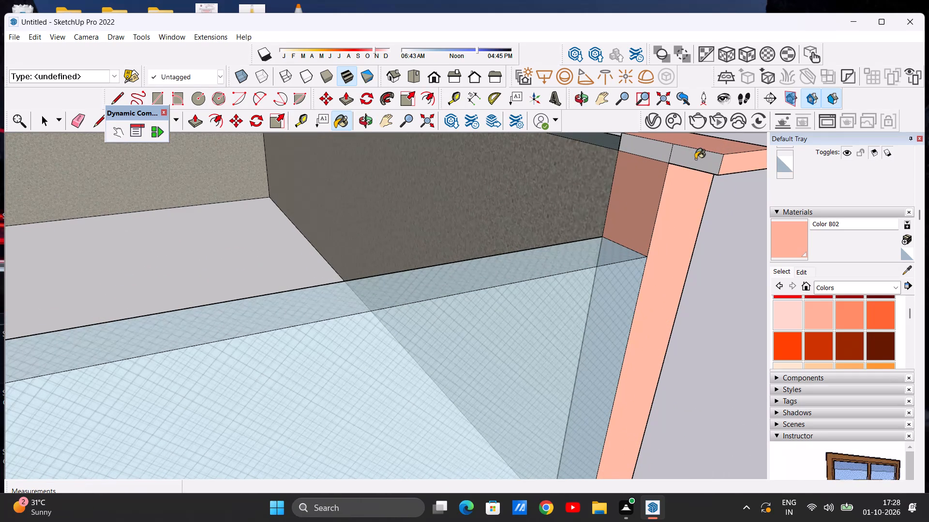
click(695, 159)
click(652, 154)
scroll(489, 286, down, 18)
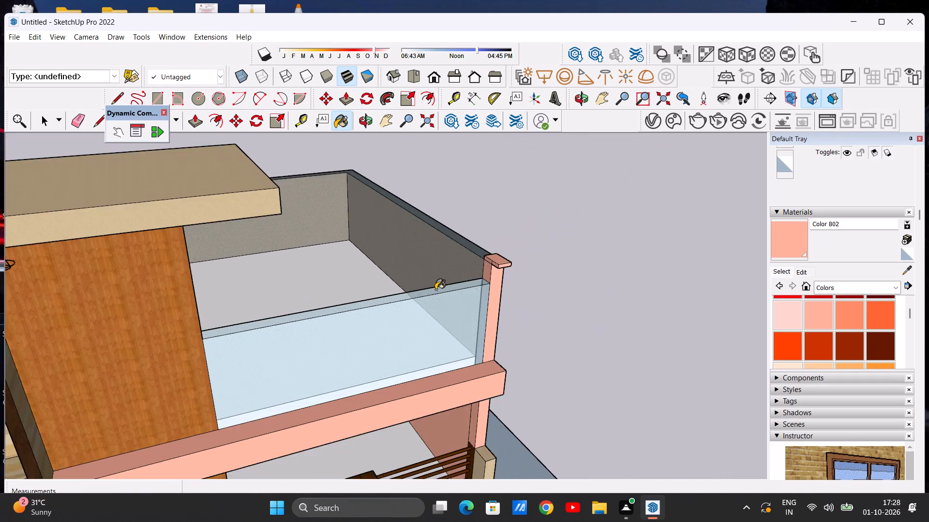
scroll(435, 290, down, 5)
middle_drag(477, 327, 386, 245)
key(space)
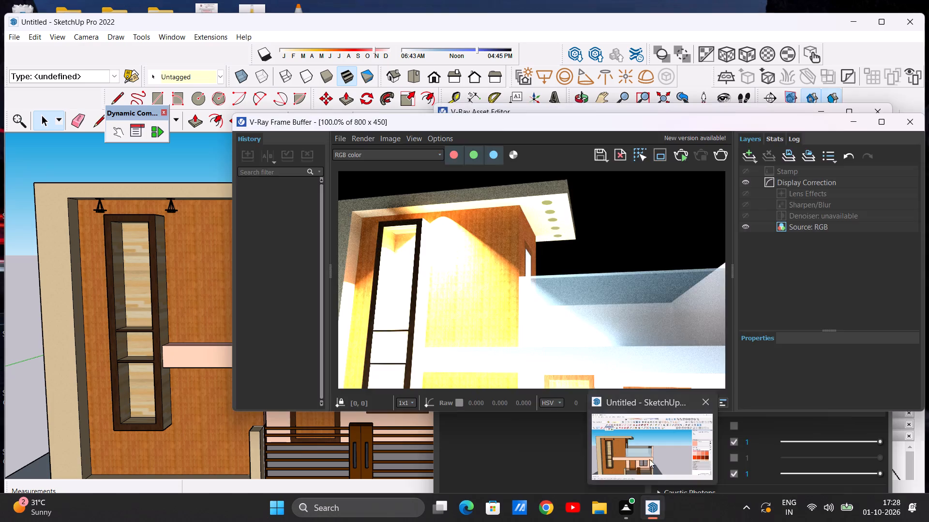
Return to the model window and examine the front elevation, porch ceiling and porch floor from several angles.
click(649, 459)
scroll(259, 268, down, 3)
scroll(362, 284, down, 8)
scroll(320, 288, up, 2)
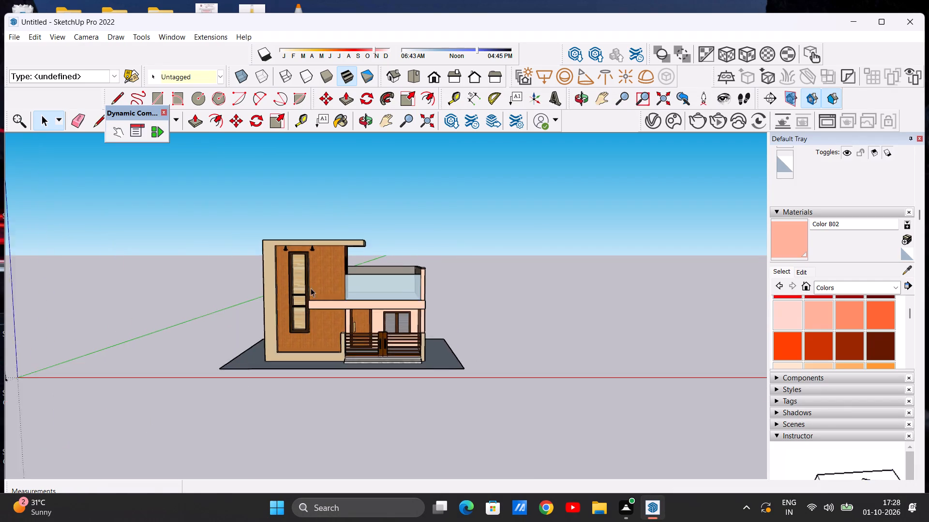
scroll(311, 288, up, 5)
middle_drag(236, 293, 40, 311)
middle_drag(421, 333, 458, 331)
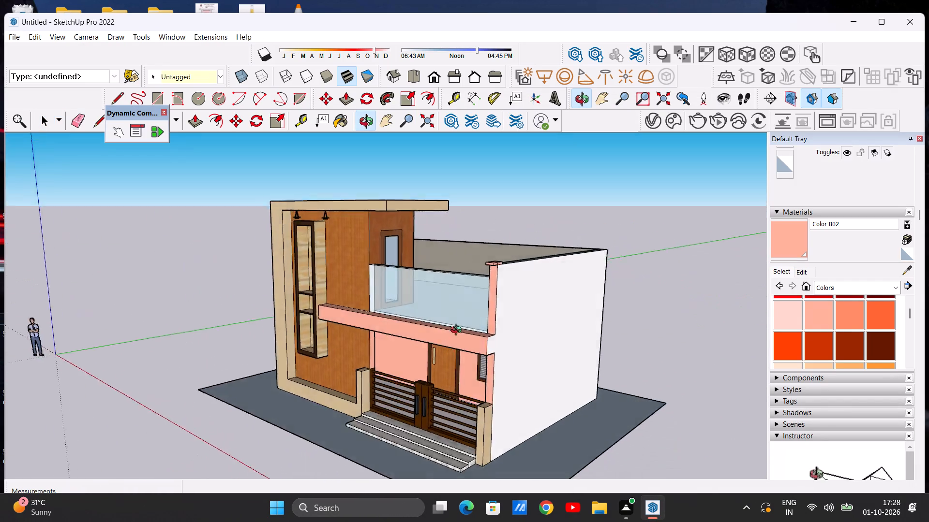
middle_drag(458, 331, 600, 284)
scroll(485, 362, up, 8)
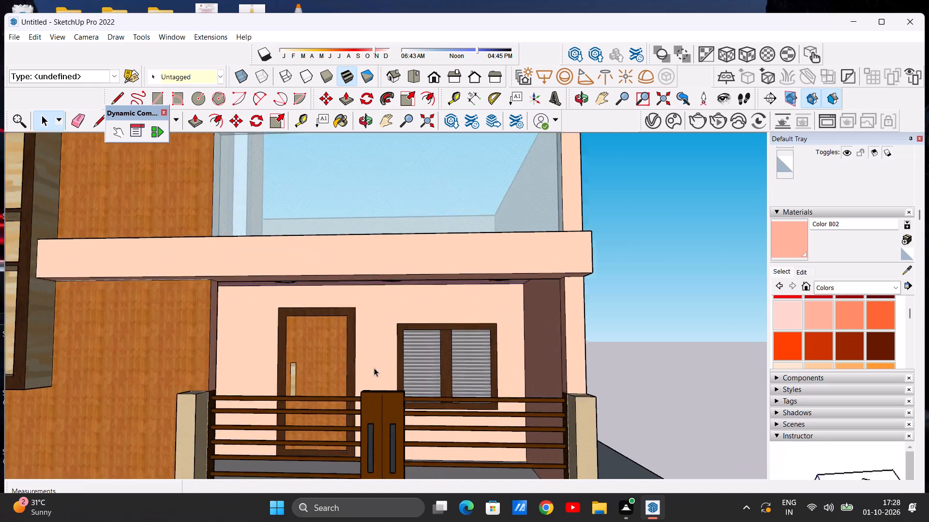
scroll(374, 368, up, 5)
scroll(446, 357, down, 7)
middle_drag(442, 358, 440, 246)
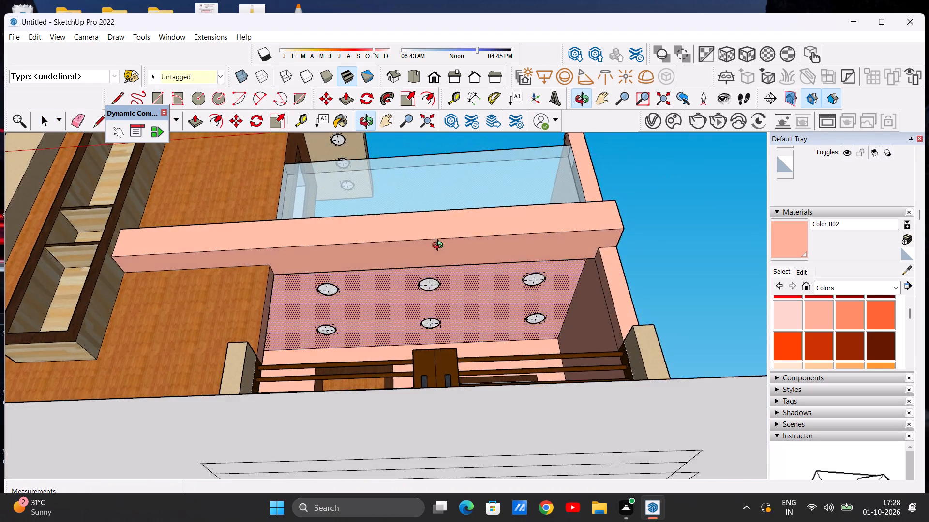
middle_drag(440, 246, 441, 498)
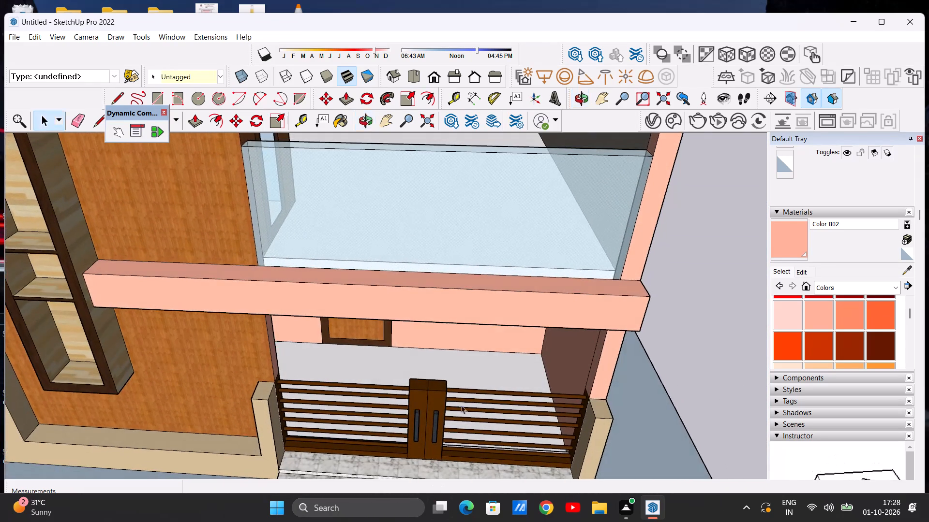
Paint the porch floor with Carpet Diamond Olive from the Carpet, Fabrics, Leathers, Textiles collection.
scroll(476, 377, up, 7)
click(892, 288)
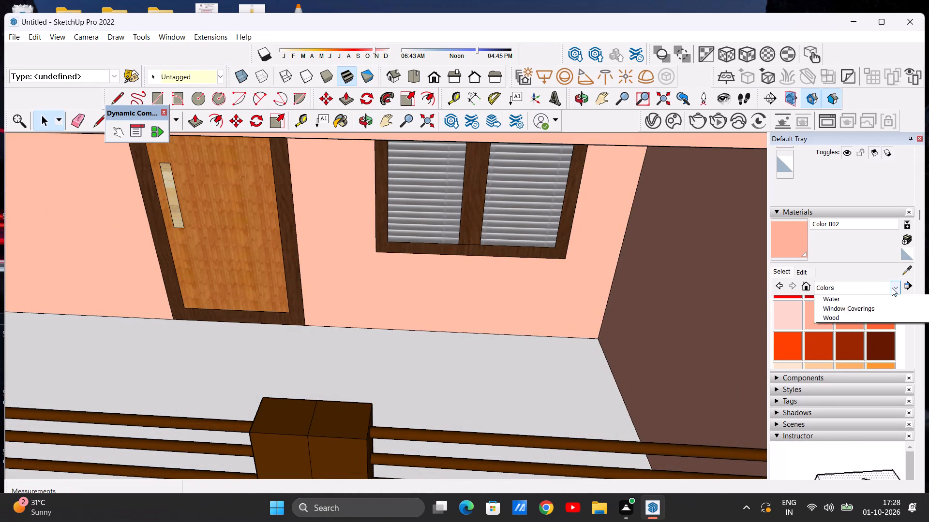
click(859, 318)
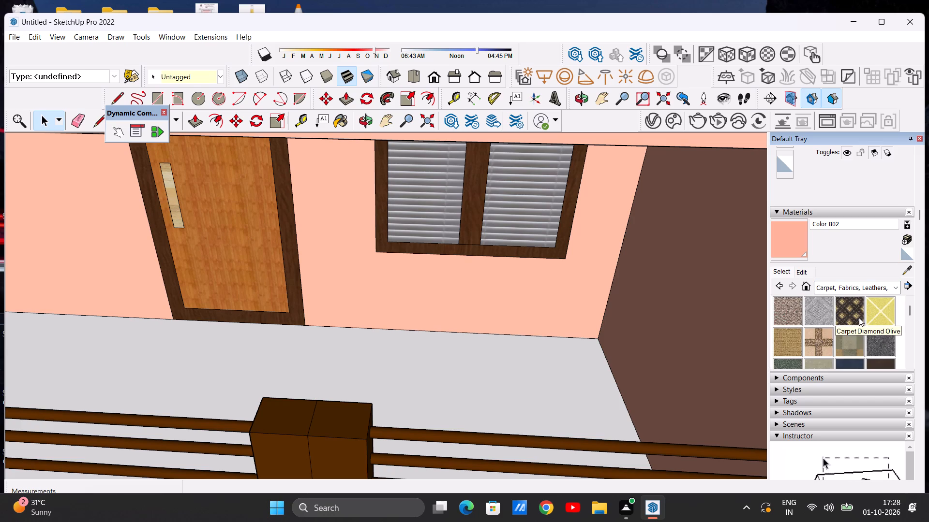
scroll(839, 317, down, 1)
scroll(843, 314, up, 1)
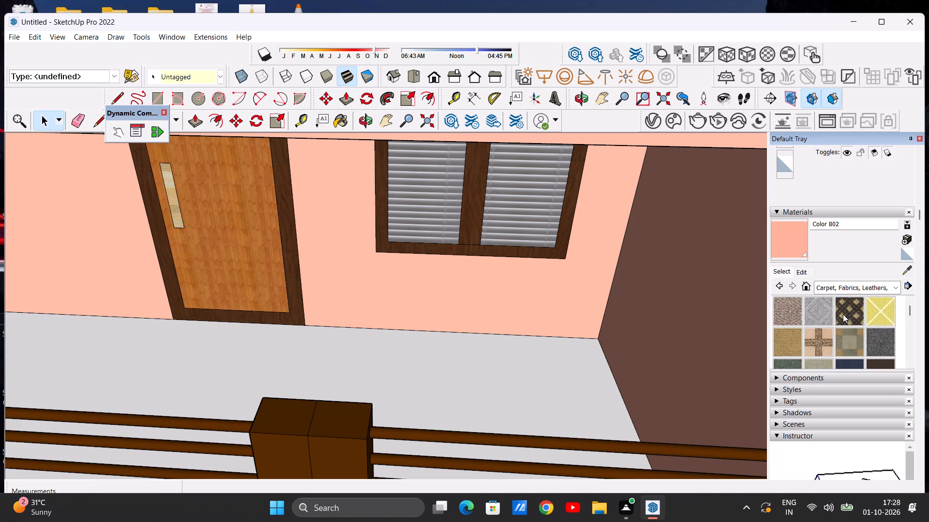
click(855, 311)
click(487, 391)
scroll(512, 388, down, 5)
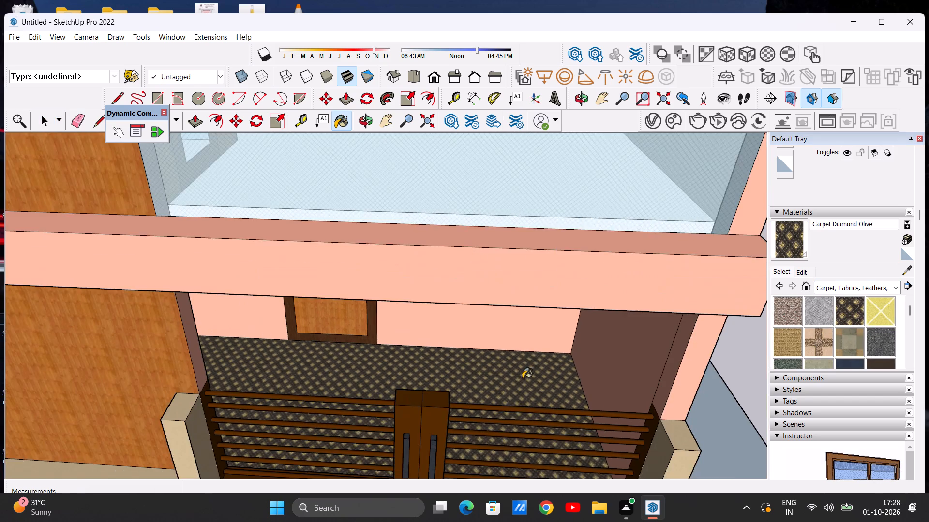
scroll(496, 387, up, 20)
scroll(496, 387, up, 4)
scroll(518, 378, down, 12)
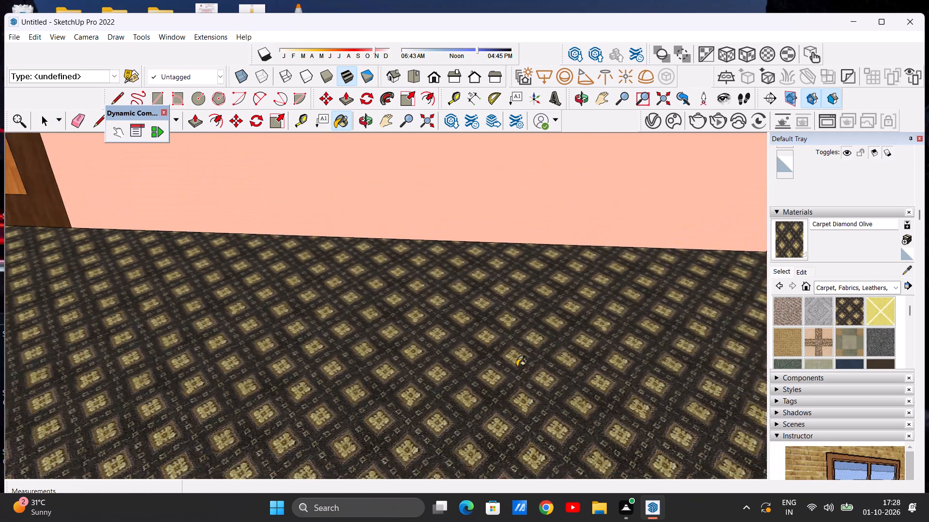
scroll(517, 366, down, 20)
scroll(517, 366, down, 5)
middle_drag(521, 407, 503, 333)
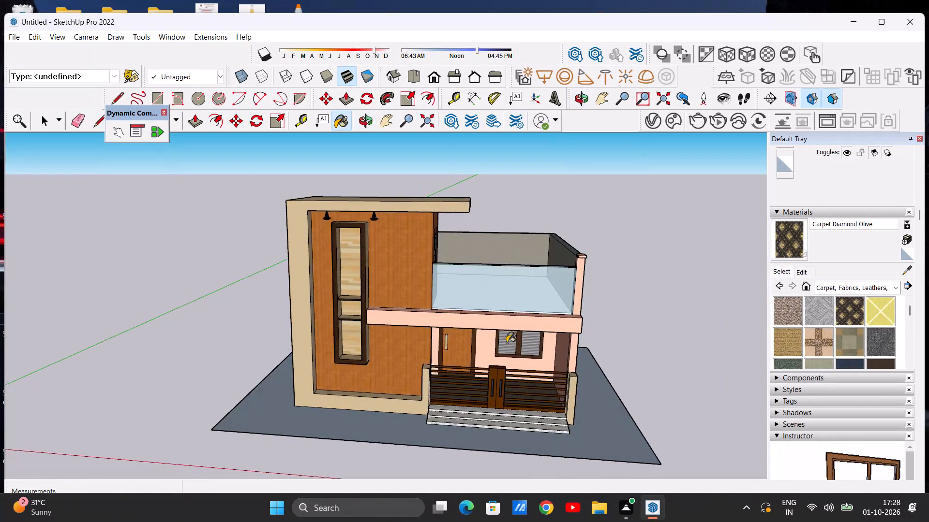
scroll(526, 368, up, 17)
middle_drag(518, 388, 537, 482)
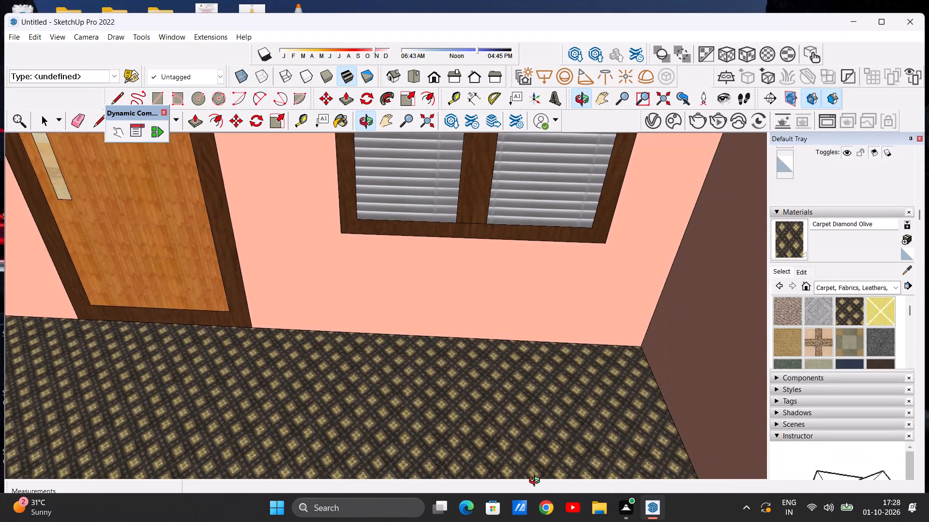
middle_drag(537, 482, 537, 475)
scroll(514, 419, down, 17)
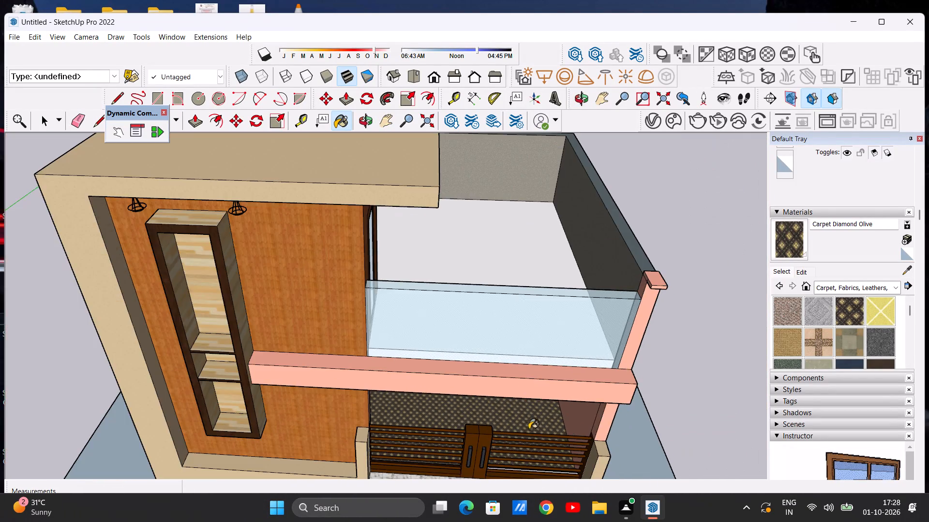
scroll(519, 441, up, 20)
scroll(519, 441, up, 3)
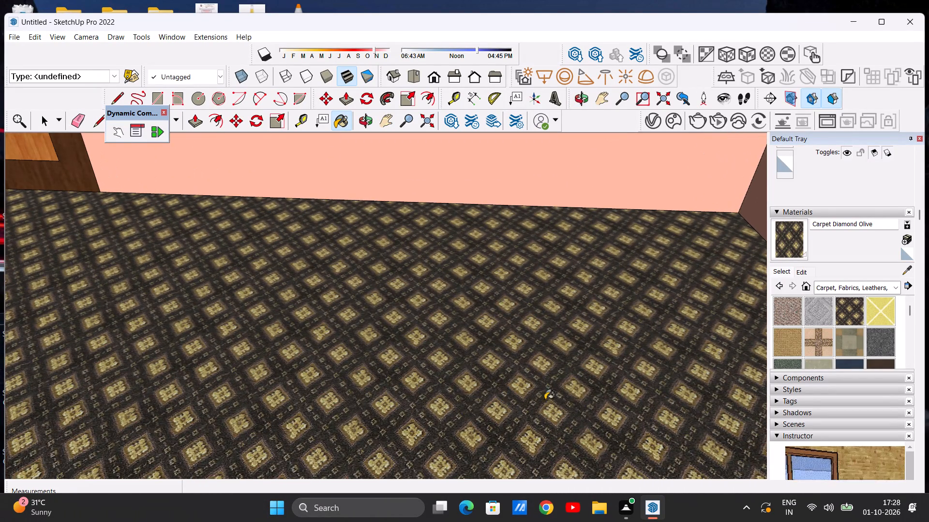
Paint the porch floor with the Carpet Pattern Leaf Squares material.
click(823, 337)
click(622, 354)
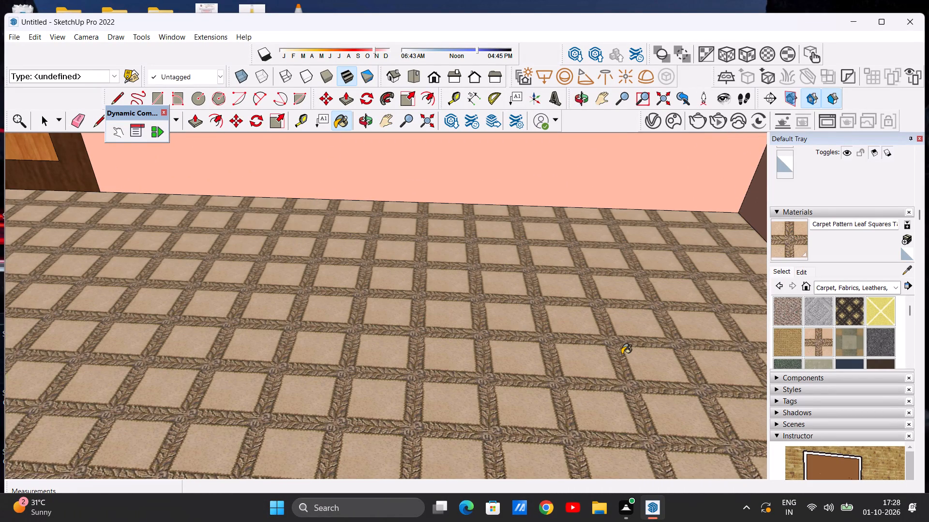
Examine the new porch floor pattern up close and through the gate, along with the front elevation.
scroll(599, 356, down, 20)
scroll(599, 356, down, 6)
middle_drag(551, 386, 539, 335)
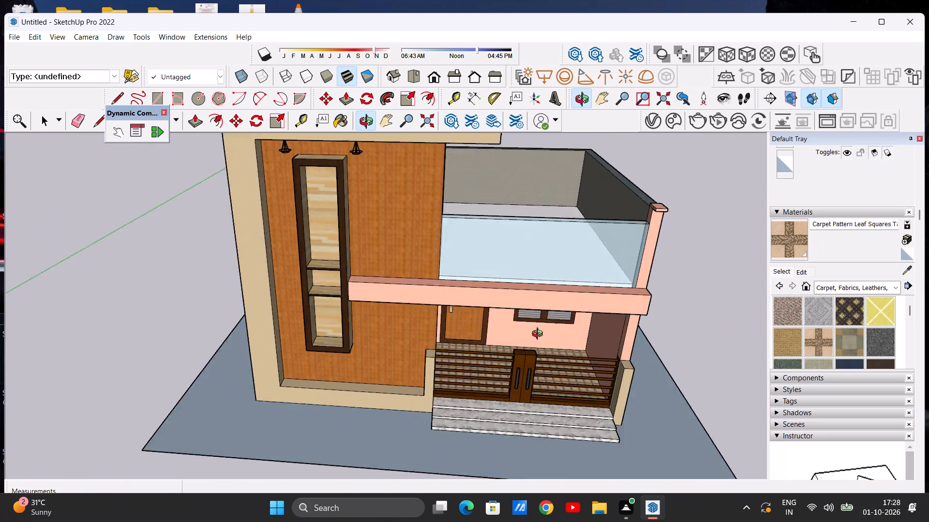
middle_drag(539, 335, 481, 393)
scroll(471, 373, up, 15)
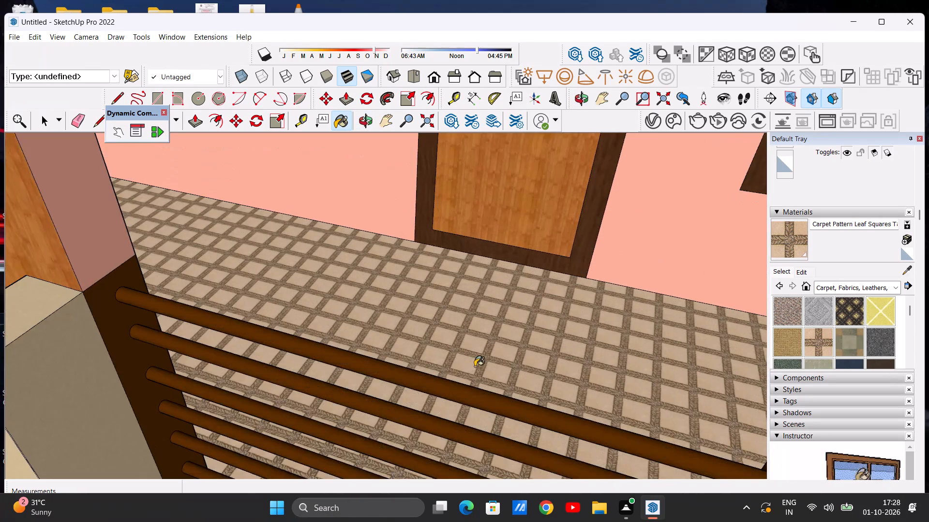
scroll(475, 366, up, 19)
scroll(515, 349, down, 6)
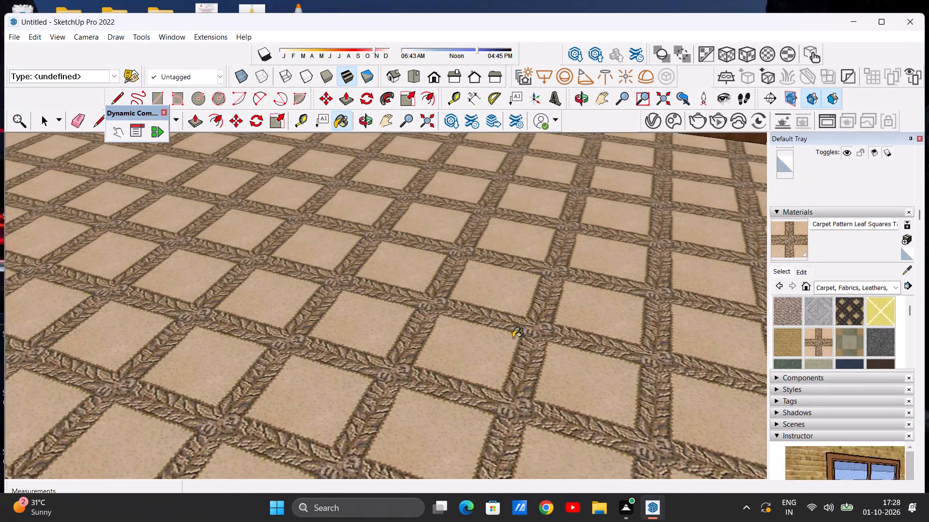
scroll(513, 338, down, 20)
scroll(513, 338, down, 20)
scroll(513, 338, down, 10)
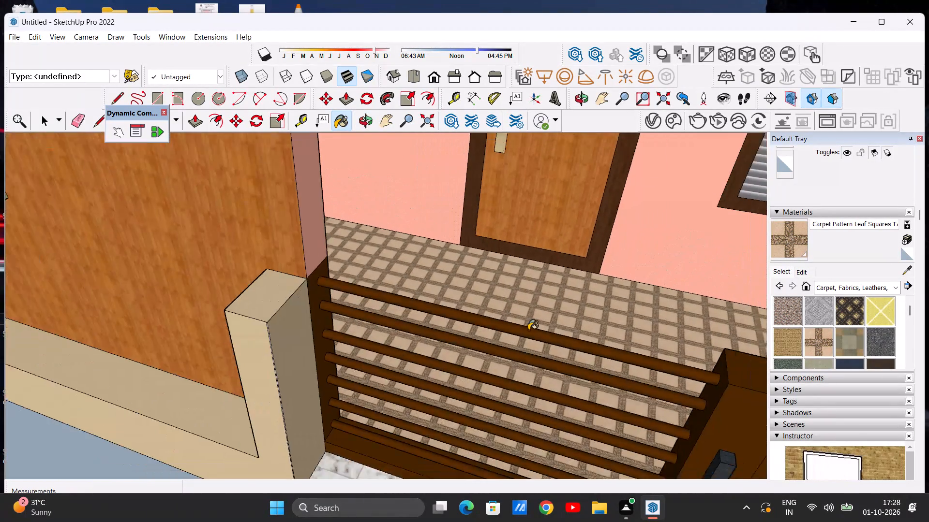
scroll(528, 330, down, 14)
scroll(544, 349, up, 17)
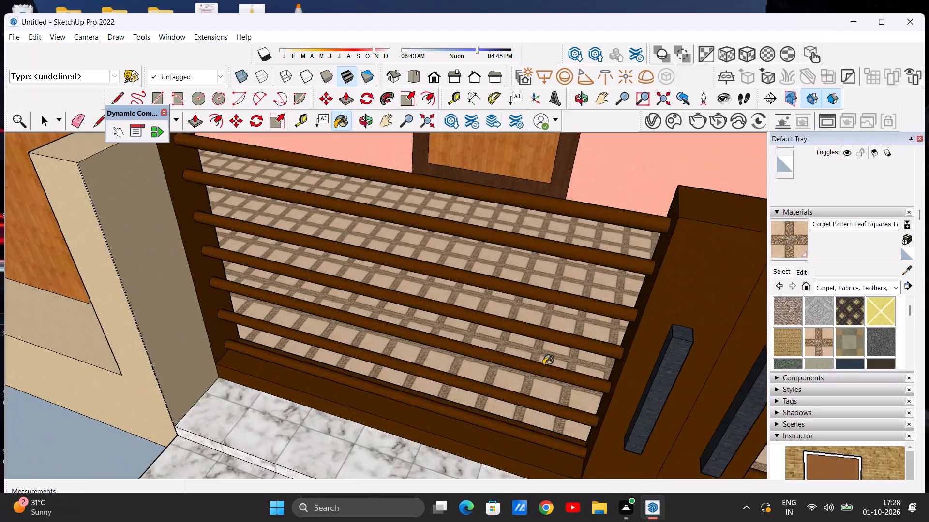
scroll(543, 365, up, 19)
scroll(524, 368, up, 6)
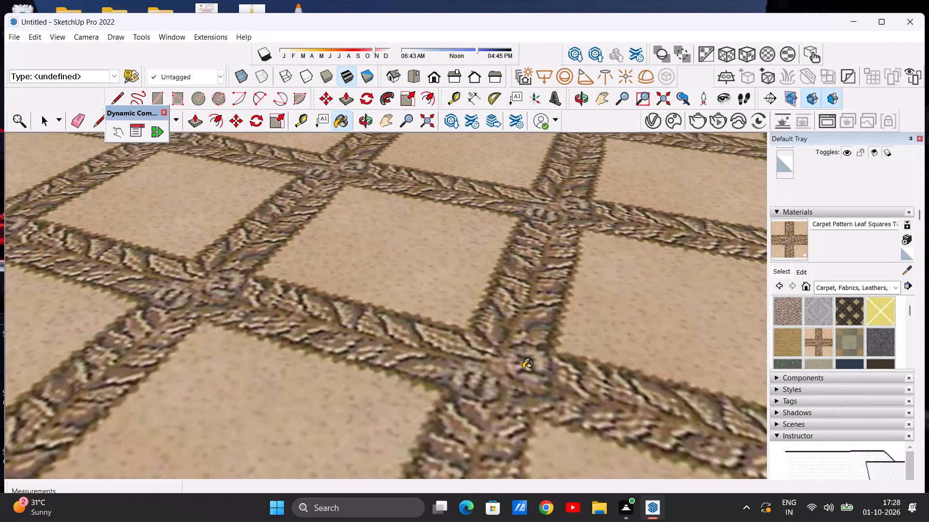
key(space)
scroll(524, 359, down, 20)
scroll(524, 359, down, 7)
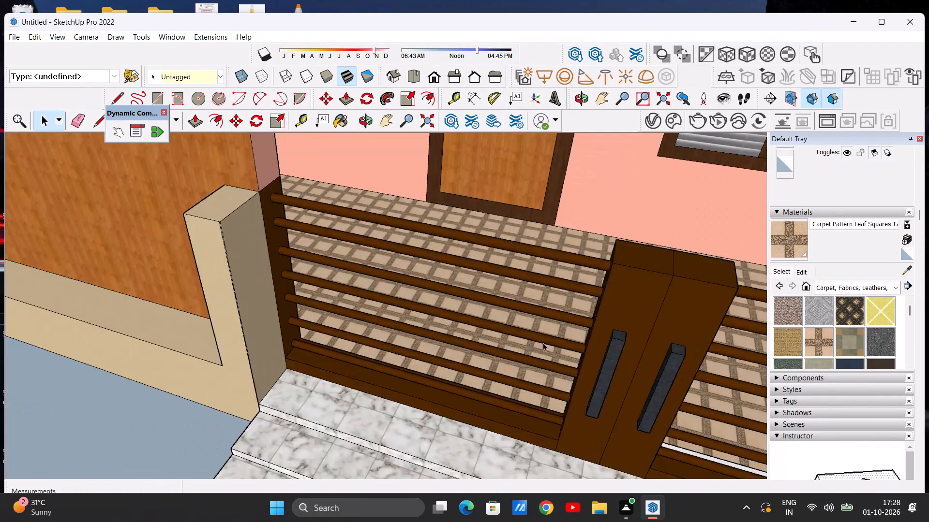
scroll(543, 343, down, 20)
scroll(543, 343, down, 4)
middle_drag(572, 375, 615, 268)
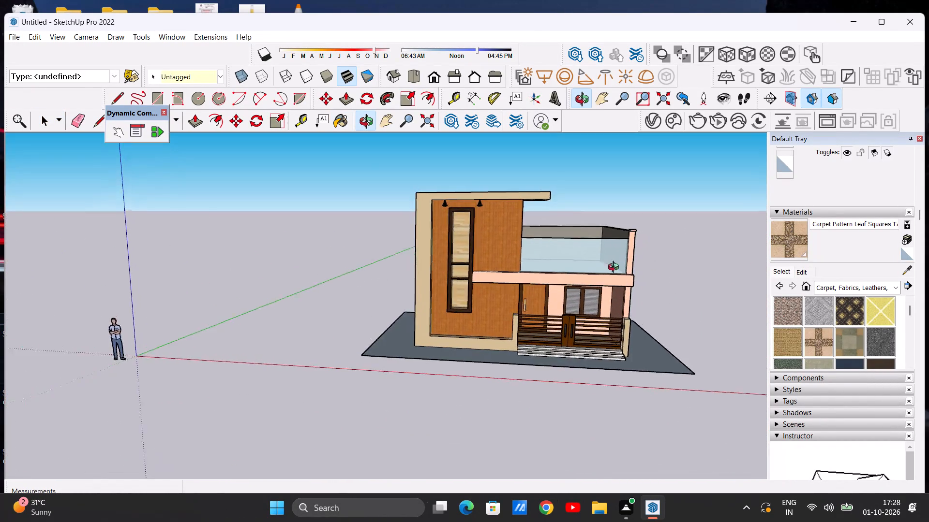
middle_drag(615, 268, 561, 283)
scroll(486, 302, up, 9)
scroll(492, 331, down, 5)
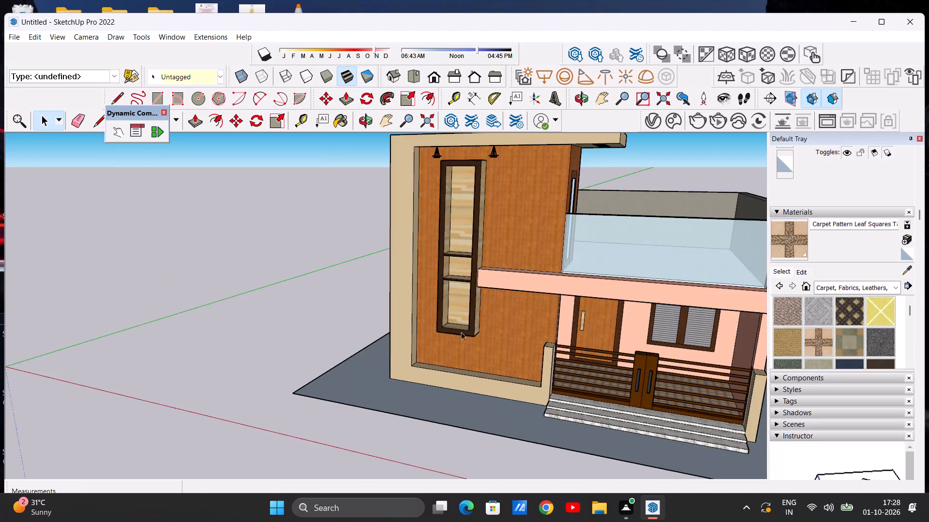
middle_drag(450, 335, 389, 332)
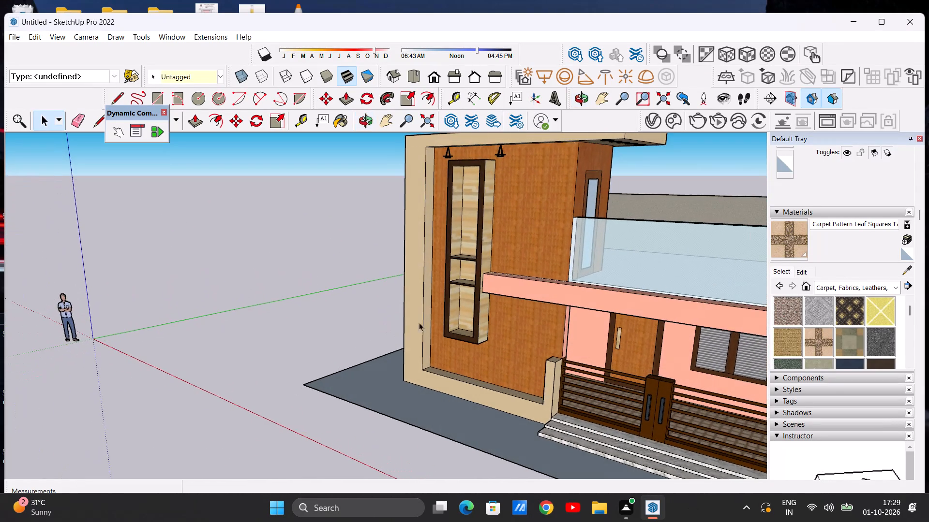
scroll(474, 304, up, 7)
scroll(457, 327, down, 15)
Paint the white outer side wall on the porch side of the house with Formica Laminate Light from Synthetic Surfaces.
middle_drag(408, 318, 444, 319)
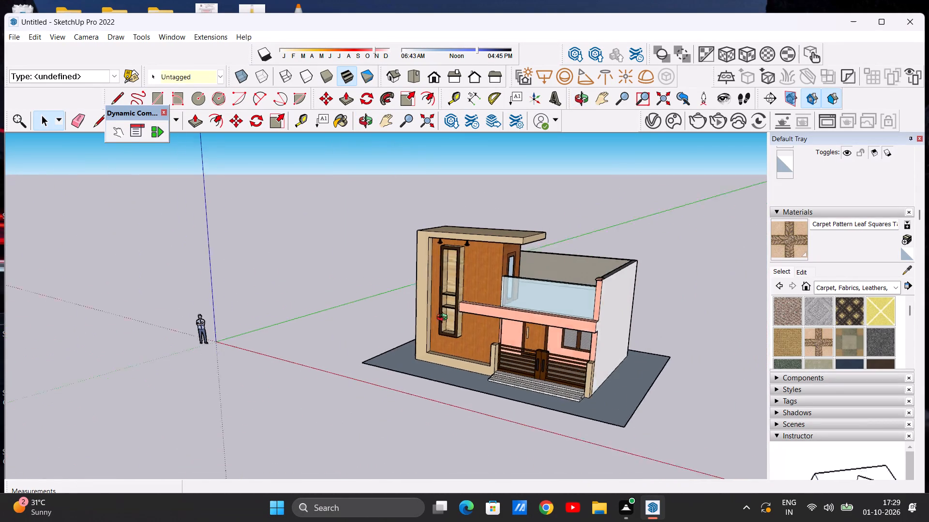
middle_drag(444, 319, 359, 307)
scroll(633, 320, up, 3)
click(893, 288)
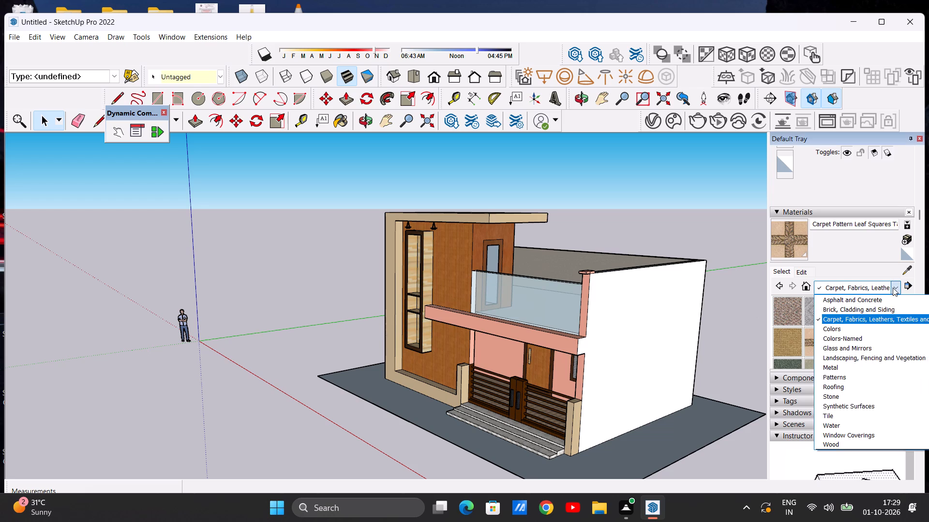
click(848, 402)
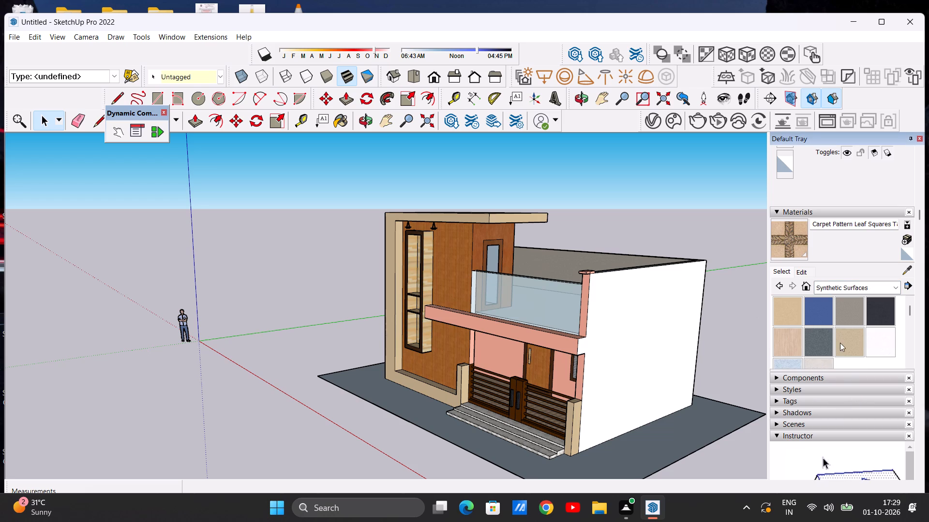
click(787, 339)
click(635, 337)
scroll(645, 345, up, 8)
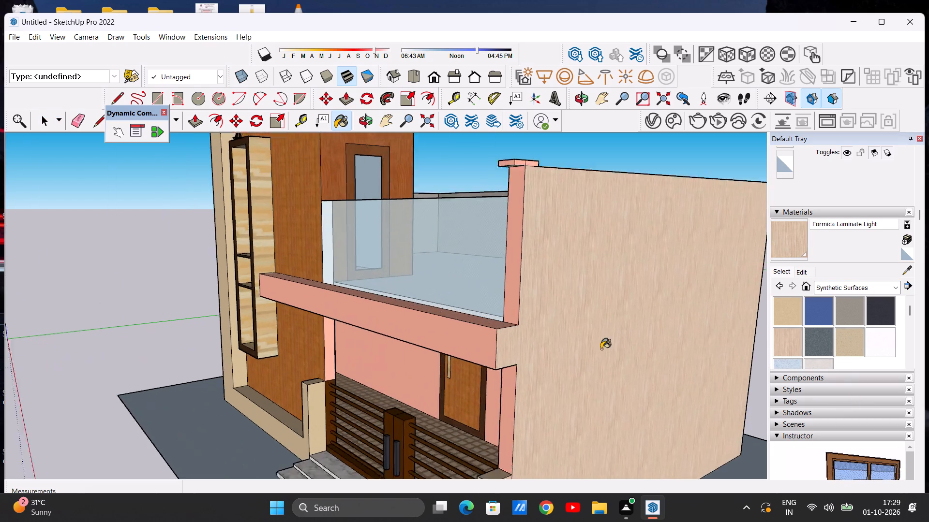
scroll(601, 349, up, 6)
scroll(525, 350, down, 20)
scroll(525, 350, down, 2)
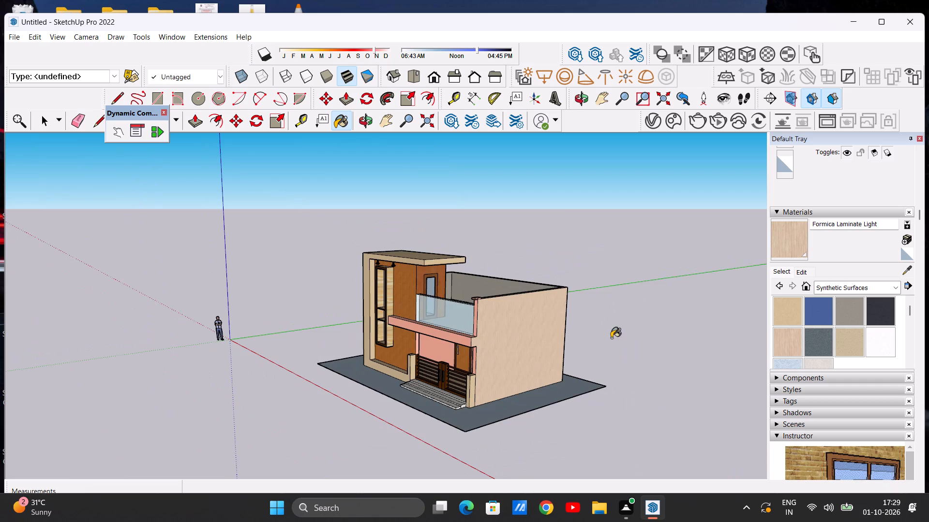
Paint the rear wall and the opposite outer side wall of the house with Formica Laminate Light.
middle_drag(571, 338, 183, 326)
scroll(534, 350, up, 6)
click(462, 348)
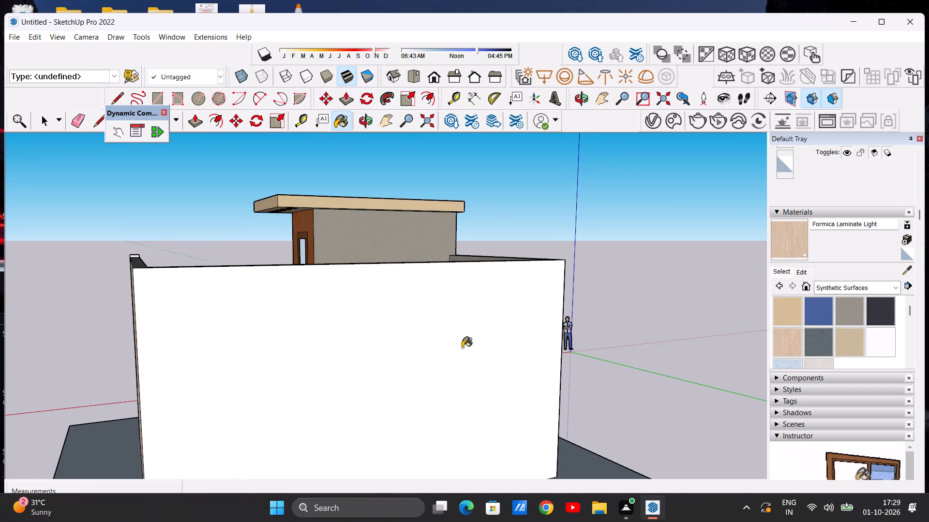
scroll(418, 342, down, 7)
middle_drag(537, 342, 155, 337)
scroll(384, 338, up, 6)
click(384, 338)
Examine the painted exterior from several angles, including the front elevation, shelf niche, porch door, gate and front beam.
scroll(382, 338, down, 6)
middle_drag(470, 334, 110, 340)
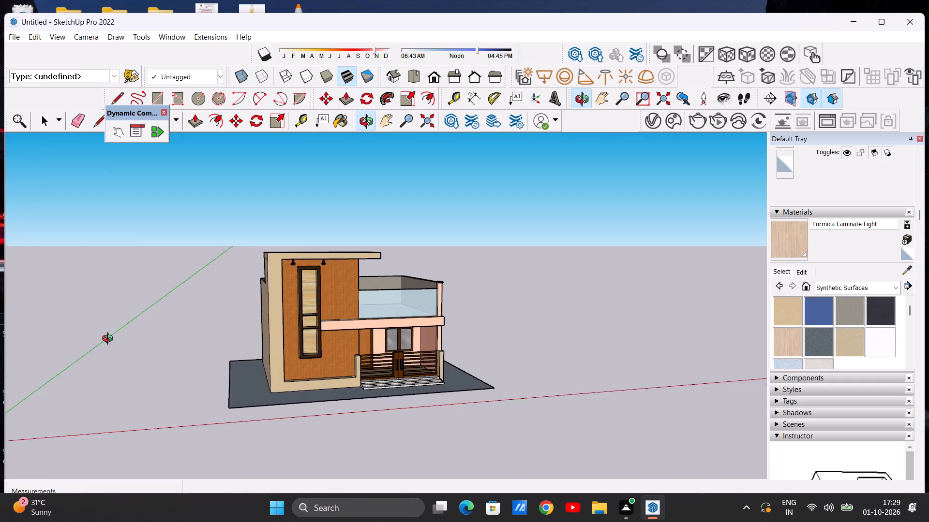
middle_drag(110, 340, 95, 343)
scroll(237, 328, up, 6)
middle_drag(228, 333, 235, 334)
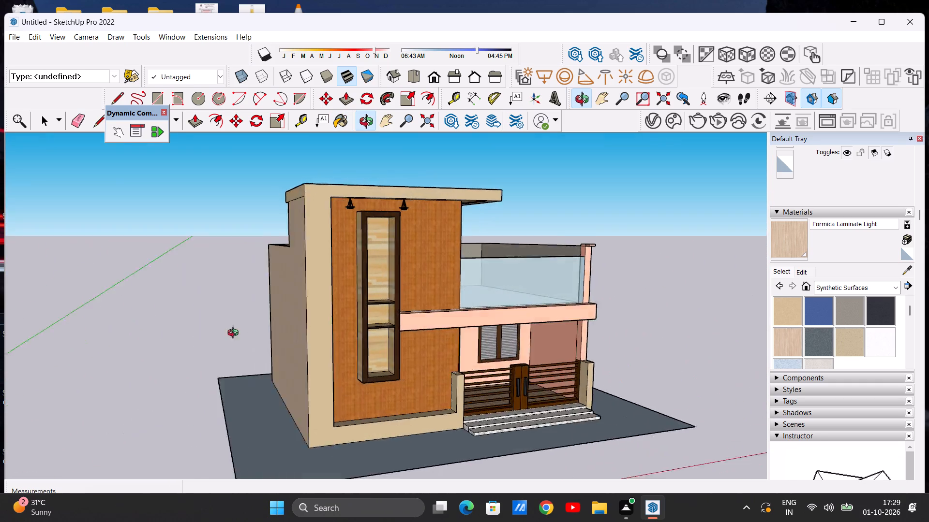
middle_drag(235, 334, 155, 334)
scroll(394, 334, down, 4)
scroll(379, 343, up, 6)
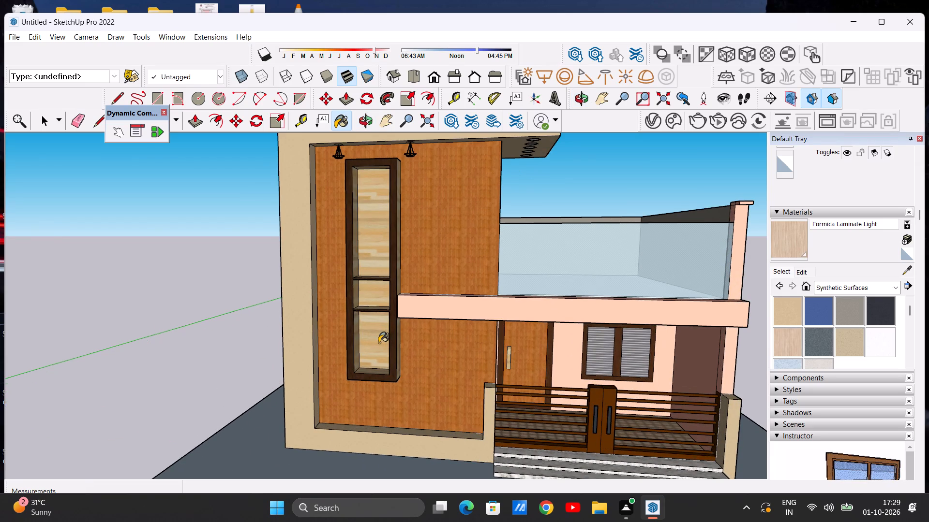
key(space)
middle_drag(409, 348, 431, 313)
scroll(426, 315, down, 7)
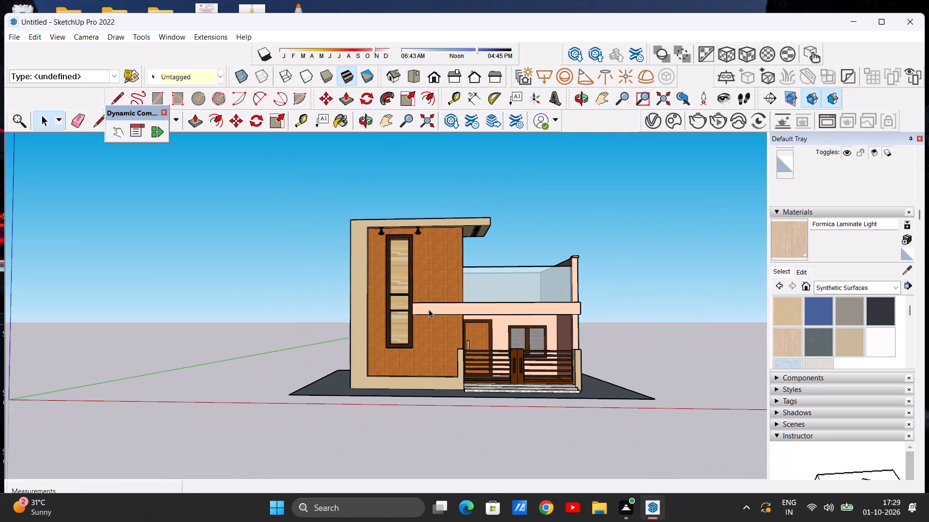
scroll(419, 289, up, 15)
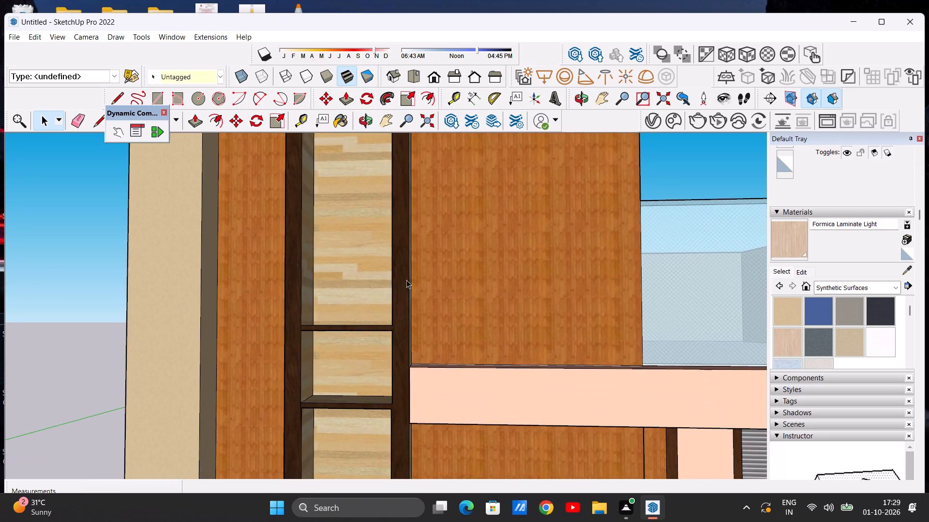
scroll(406, 280, down, 20)
scroll(406, 280, down, 1)
scroll(470, 293, up, 6)
scroll(431, 326, up, 5)
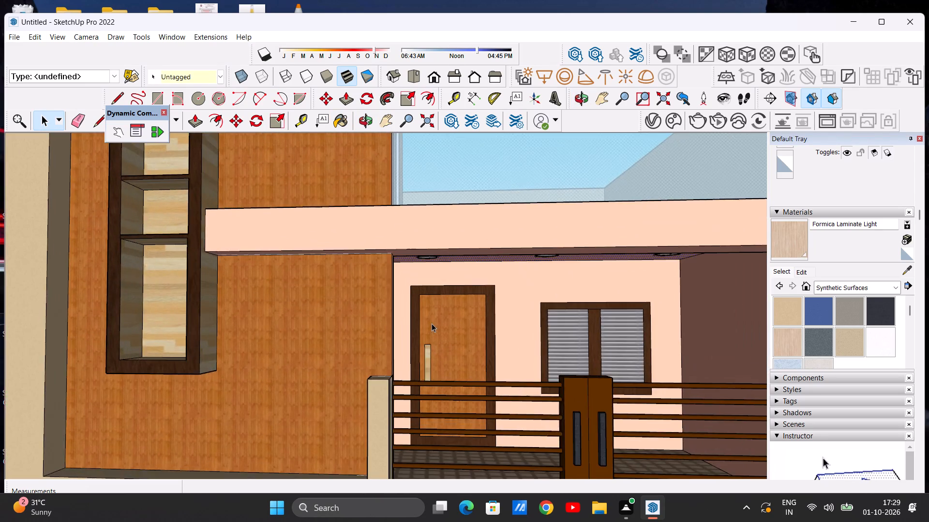
scroll(432, 323, up, 6)
middle_drag(462, 349, 466, 358)
scroll(466, 358, up, 1)
scroll(464, 358, down, 2)
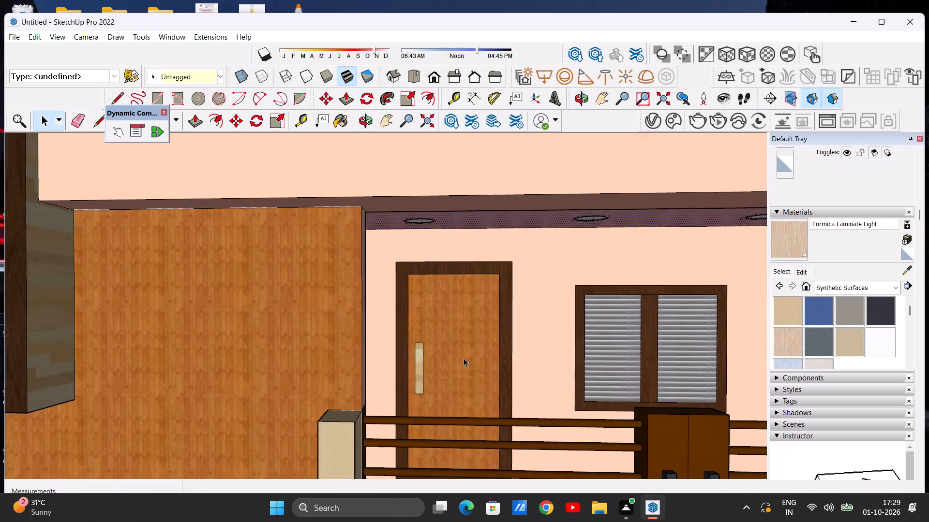
scroll(464, 358, down, 14)
scroll(501, 363, up, 8)
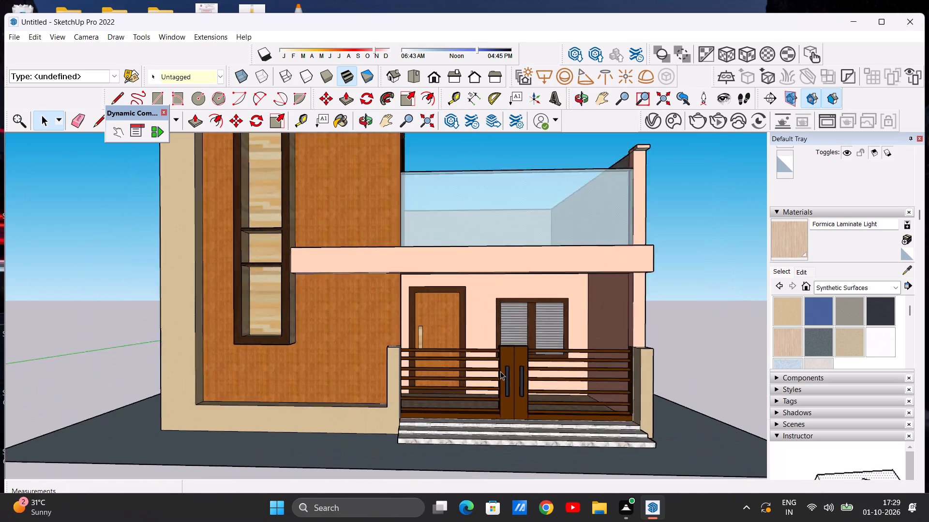
scroll(500, 371, up, 4)
middle_drag(501, 366, 335, 468)
middle_drag(522, 411, 436, 426)
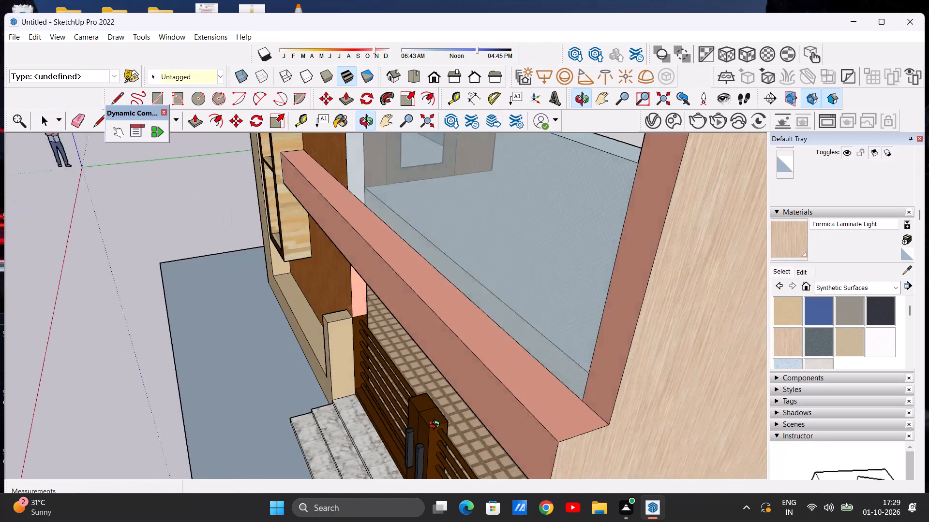
Examine the painted front elevation from near and far, including the front beam, gate and steps.
middle_drag(436, 426, 678, 362)
middle_drag(534, 427, 563, 381)
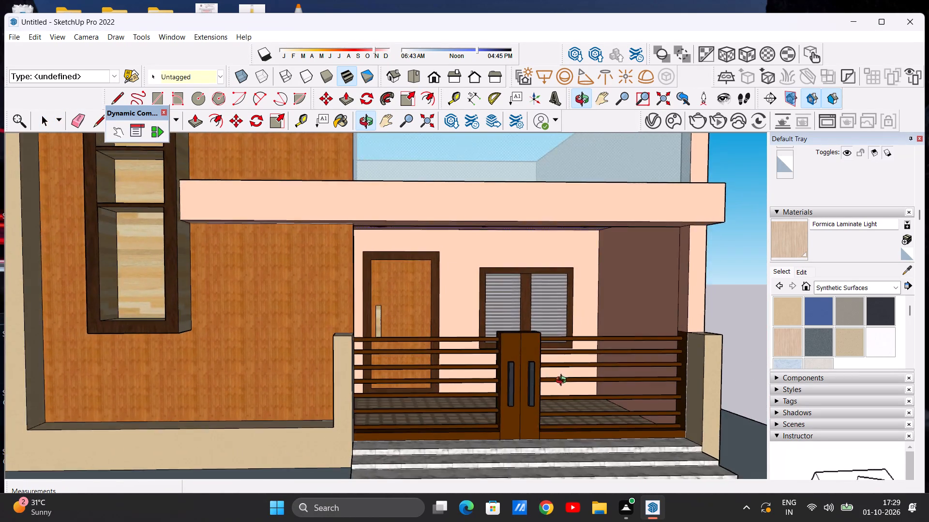
middle_drag(563, 381, 537, 381)
scroll(528, 401, down, 11)
scroll(510, 407, up, 5)
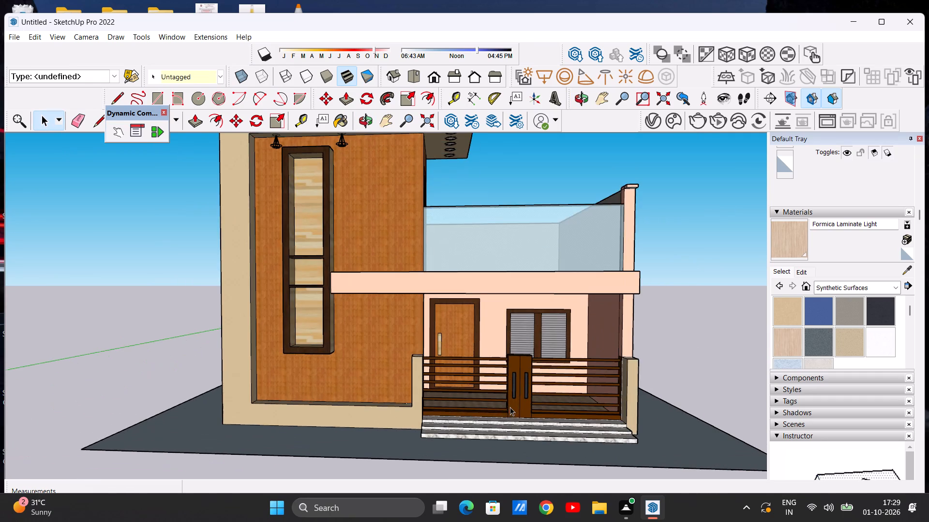
middle_drag(503, 401, 504, 383)
scroll(504, 383, up, 1)
scroll(503, 395, down, 5)
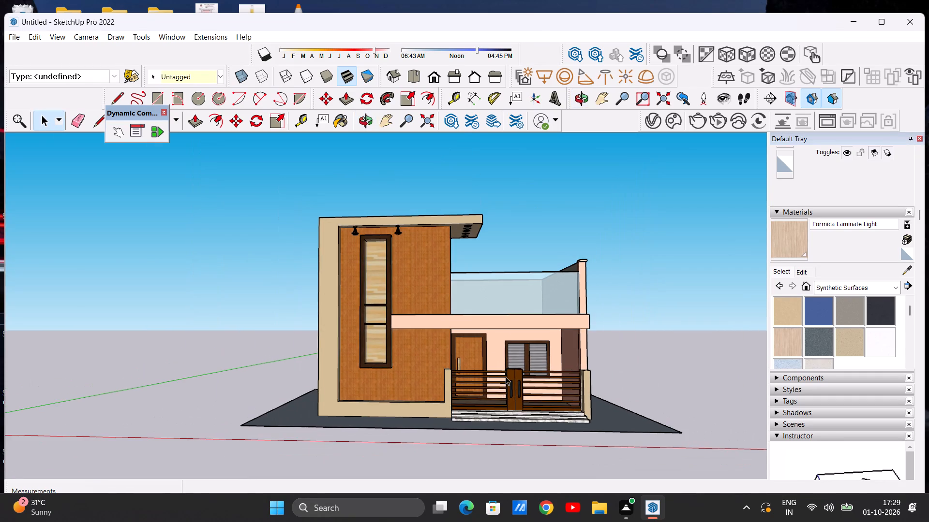
scroll(506, 383, down, 2)
scroll(501, 358, up, 5)
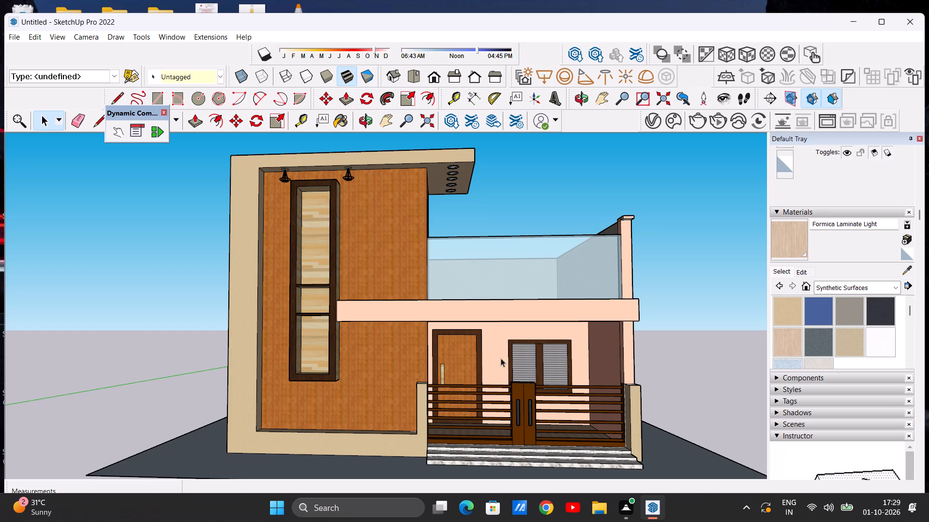
scroll(421, 320, down, 4)
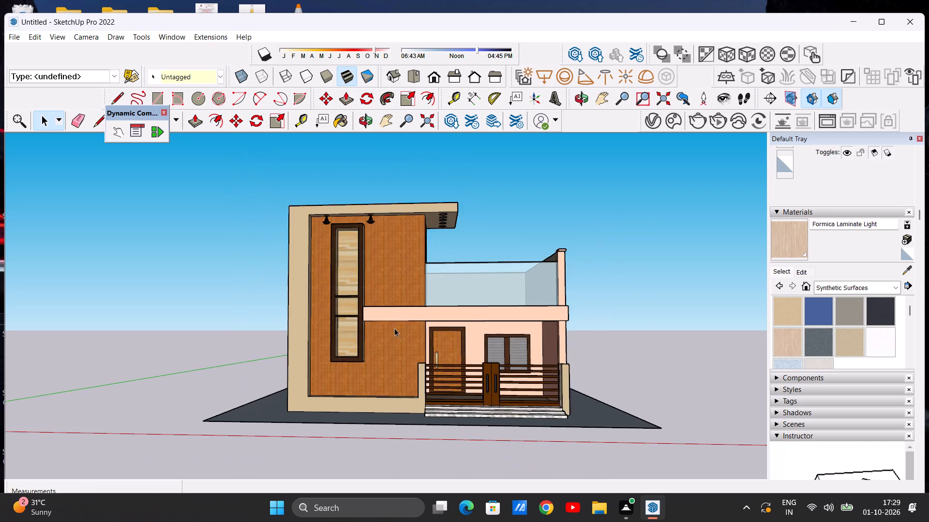
scroll(381, 328, up, 4)
Inspect both outer side walls, the terrace behind the glass railing and the porch ceiling lights from several angles.
middle_drag(356, 352, 693, 414)
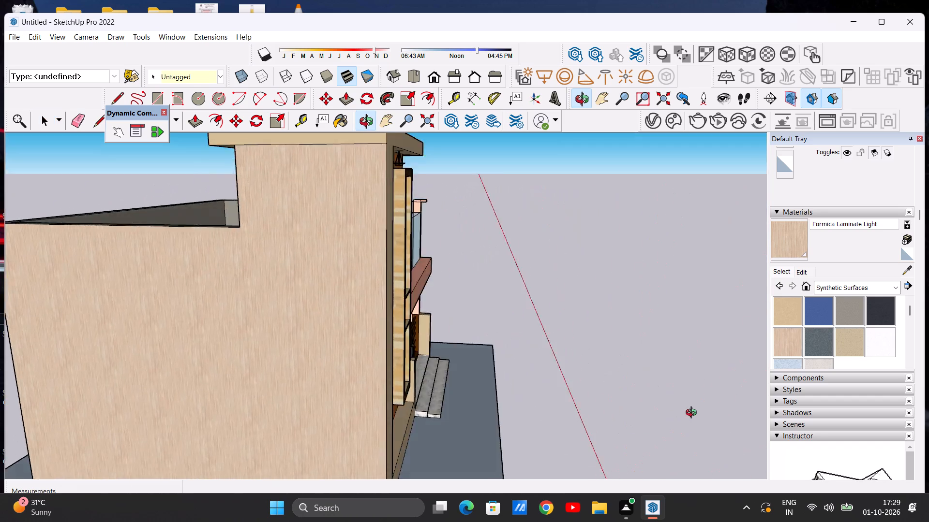
middle_drag(693, 414, 167, 410)
middle_drag(527, 382, 378, 480)
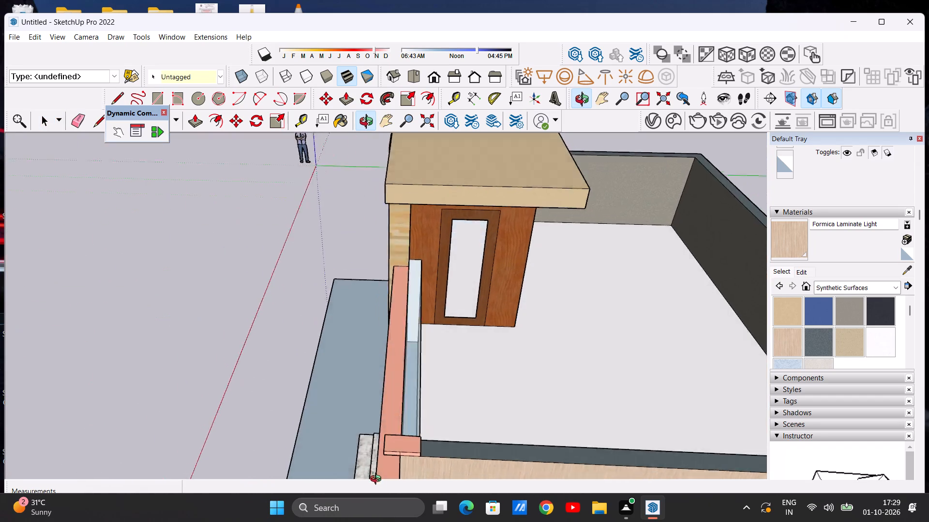
middle_drag(378, 480, 690, 329)
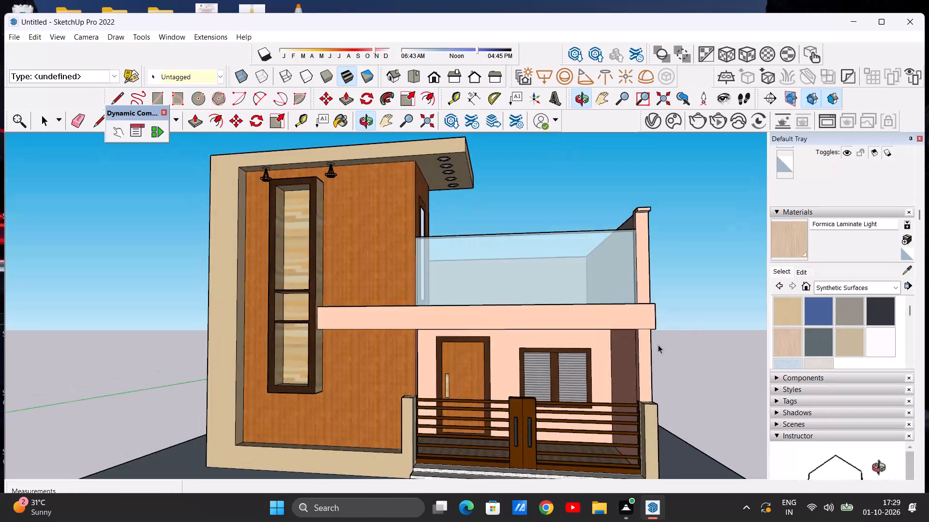
middle_drag(531, 387, 560, 296)
scroll(517, 358, up, 4)
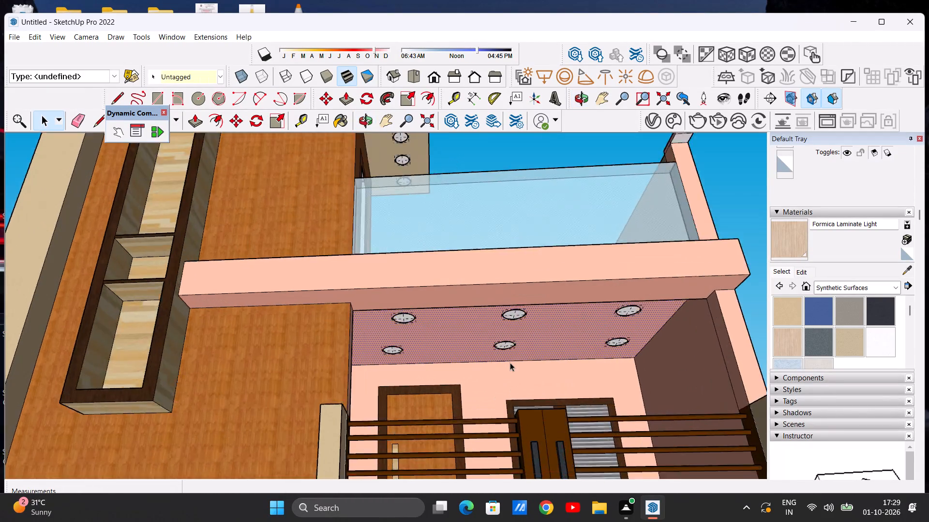
scroll(510, 362, up, 2)
scroll(509, 362, down, 15)
middle_drag(501, 364, 506, 485)
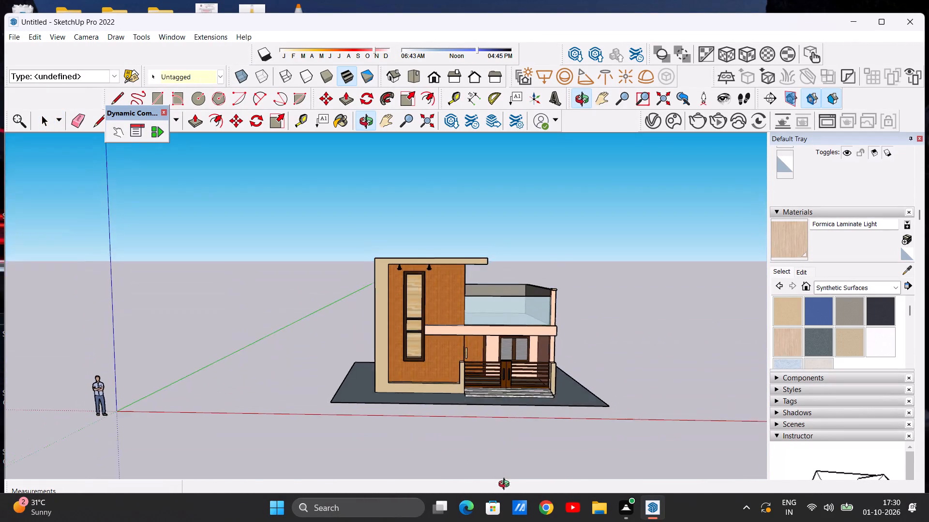
middle_drag(506, 485, 505, 495)
middle_drag(540, 320, 531, 387)
Examine the entrance steps, the porch floor pattern, and the porch door and window up close.
scroll(569, 375, up, 7)
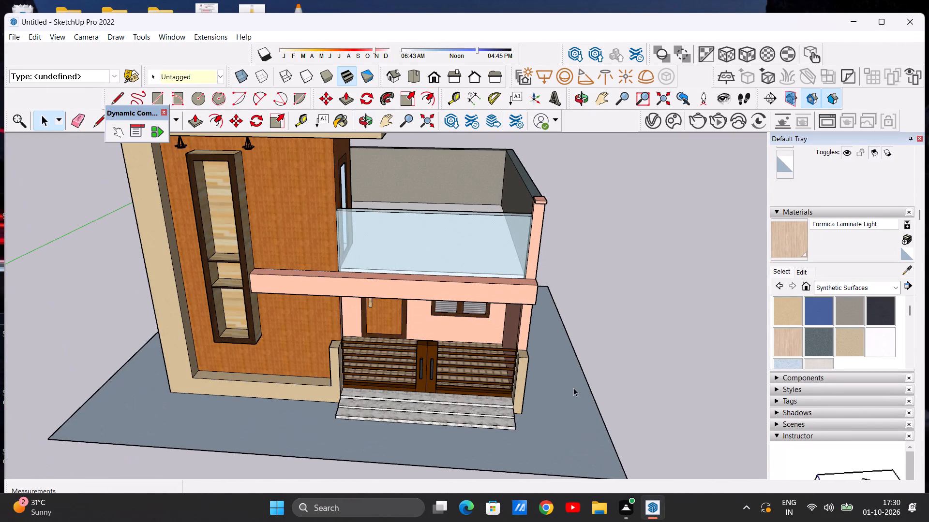
scroll(510, 364, down, 4)
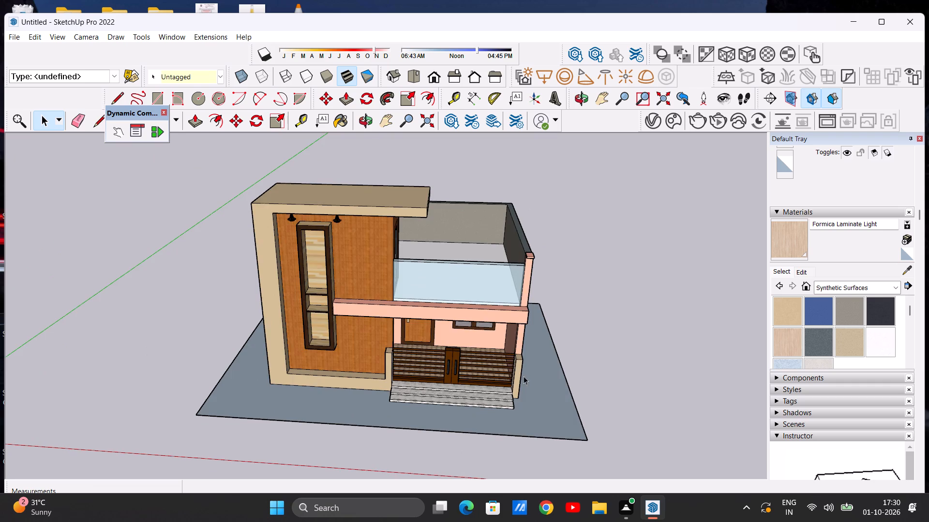
scroll(524, 376, up, 6)
scroll(524, 376, down, 4)
middle_drag(473, 404, 479, 435)
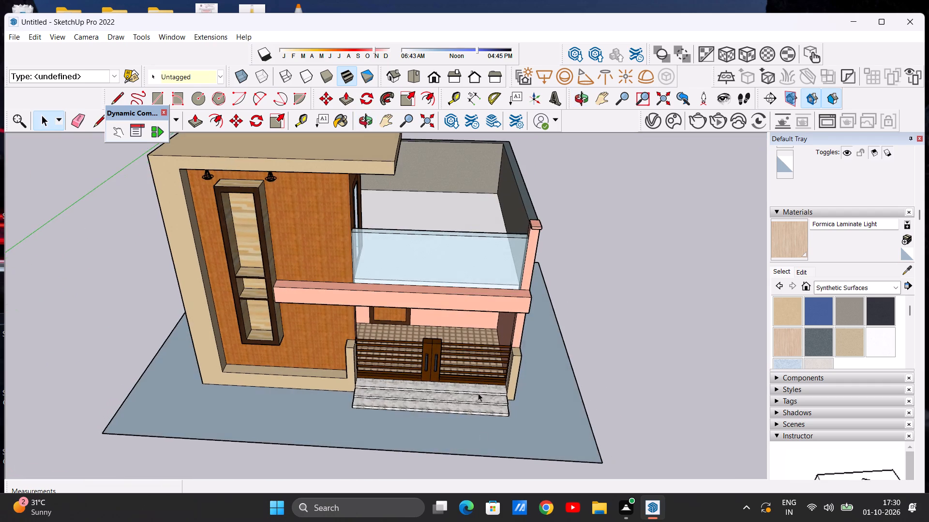
scroll(479, 353, up, 20)
scroll(479, 353, up, 13)
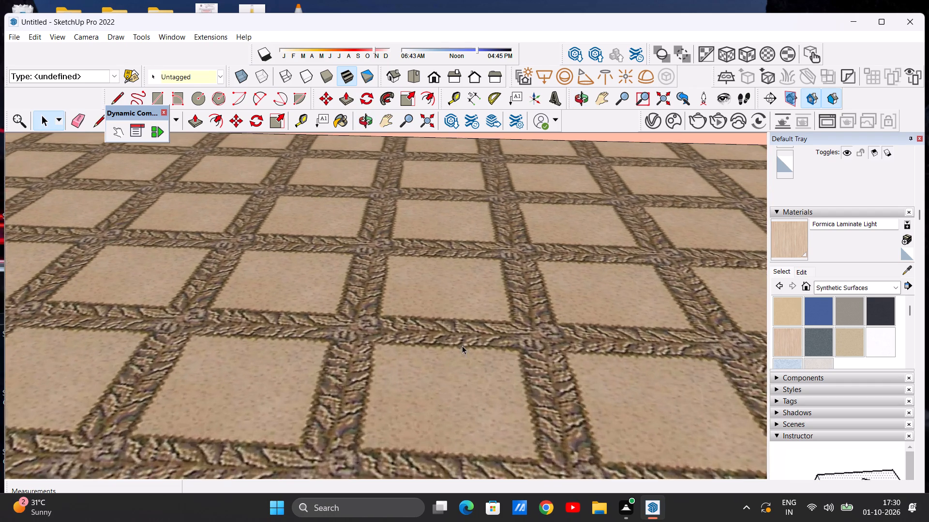
scroll(462, 346, down, 20)
scroll(462, 346, down, 16)
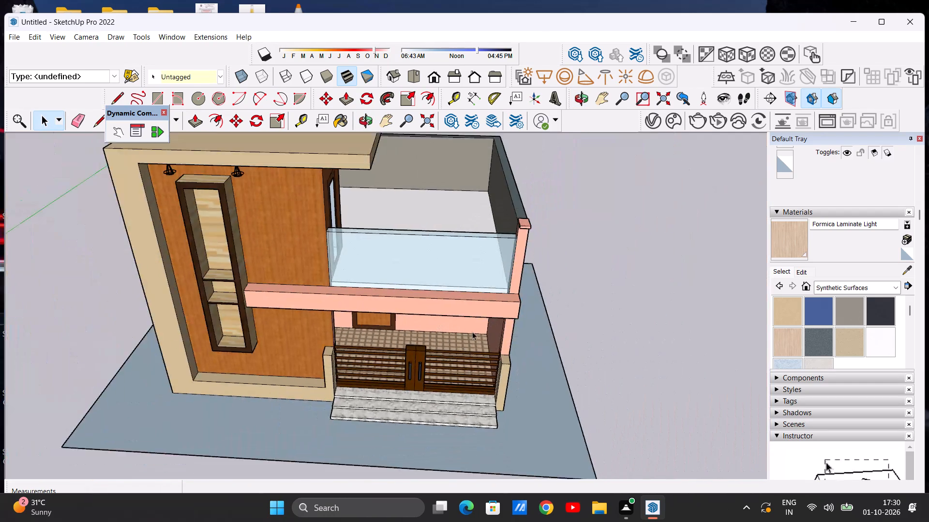
scroll(473, 334, down, 10)
middle_drag(467, 365, 466, 252)
scroll(457, 328, up, 7)
scroll(446, 318, up, 14)
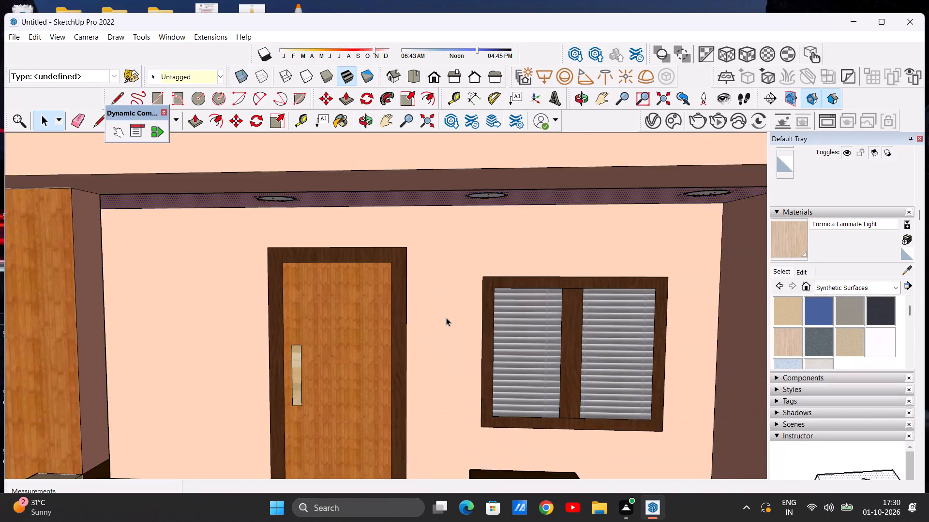
middle_drag(448, 334, 453, 291)
scroll(458, 323, down, 15)
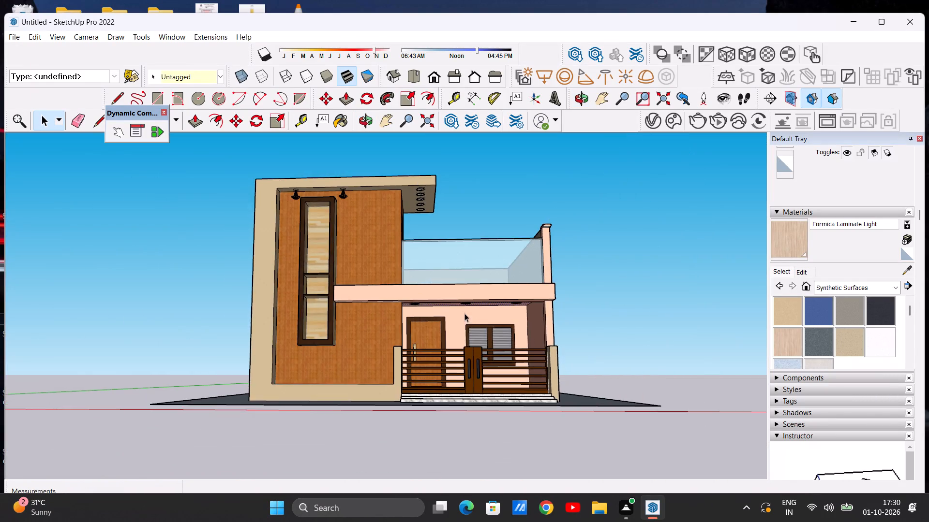
Review the whole front elevation and the porch-side outer wall for the overall balance of materials.
middle_drag(463, 310, 467, 358)
scroll(420, 333, up, 2)
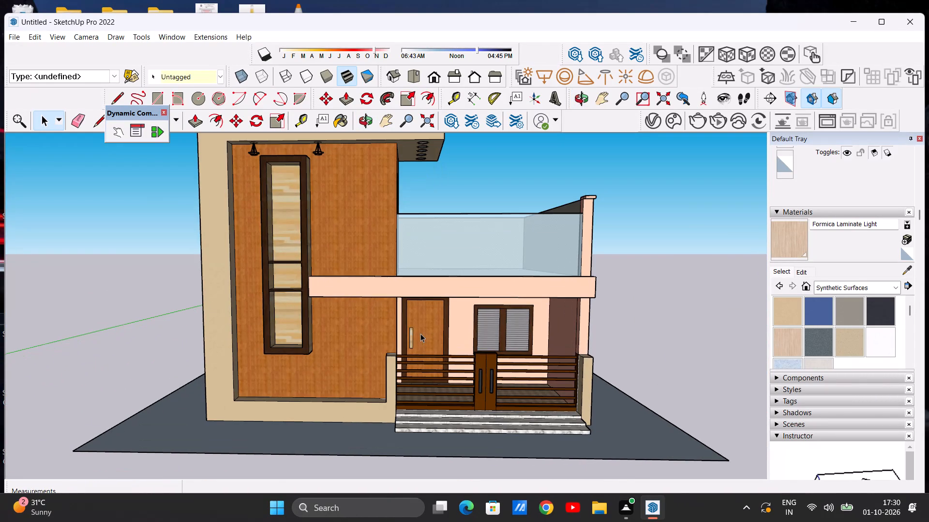
scroll(420, 333, down, 3)
scroll(401, 331, up, 5)
middle_drag(463, 328, 246, 343)
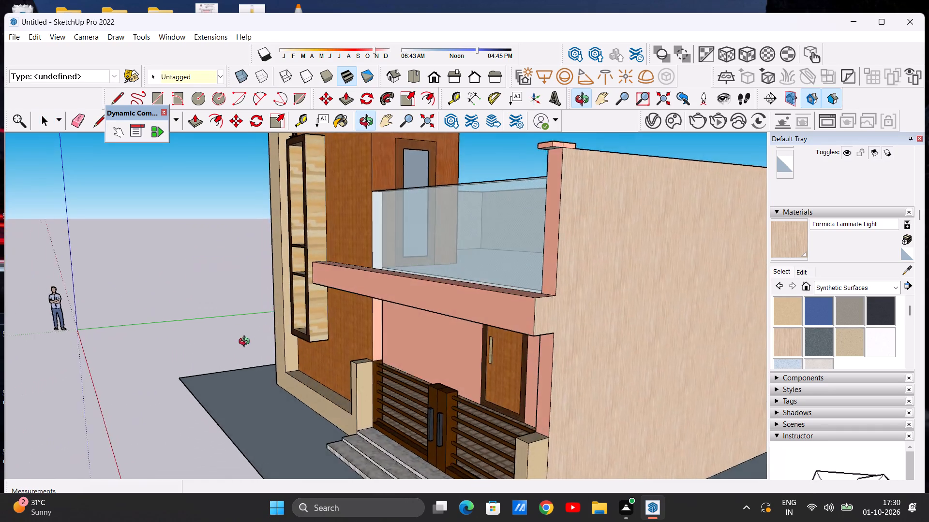
middle_drag(246, 343, 476, 319)
scroll(450, 333, down, 7)
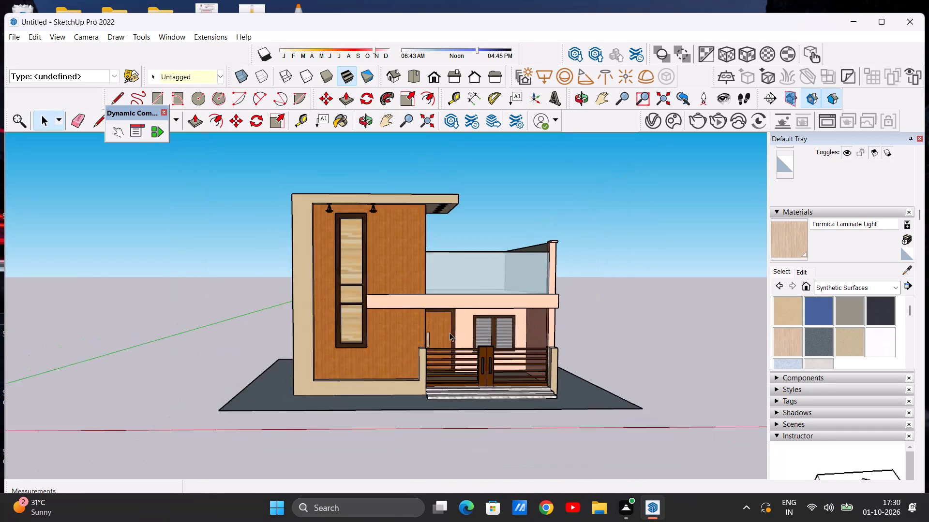
scroll(467, 334, up, 5)
middle_drag(465, 341, 457, 327)
scroll(457, 327, up, 1)
scroll(457, 334, down, 4)
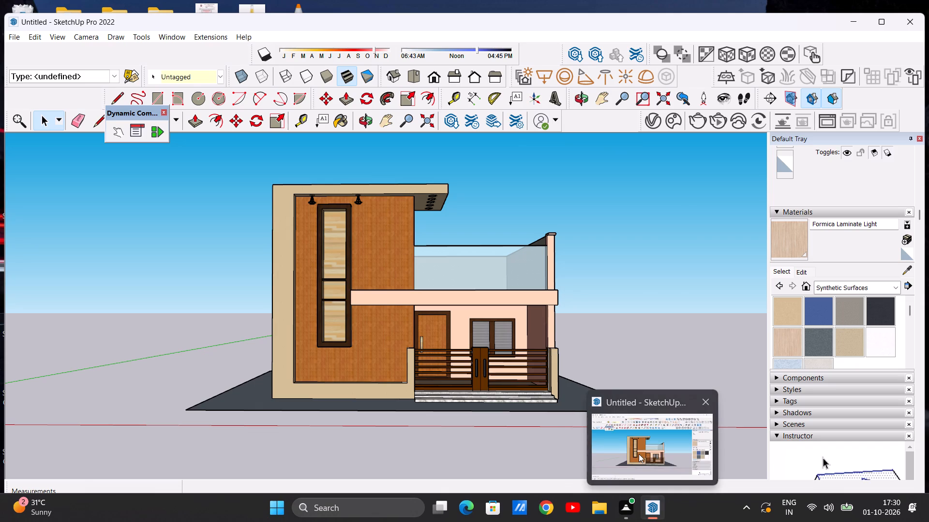
click(639, 454)
scroll(495, 367, down, 3)
scroll(511, 324, up, 7)
middle_drag(504, 350, 463, 343)
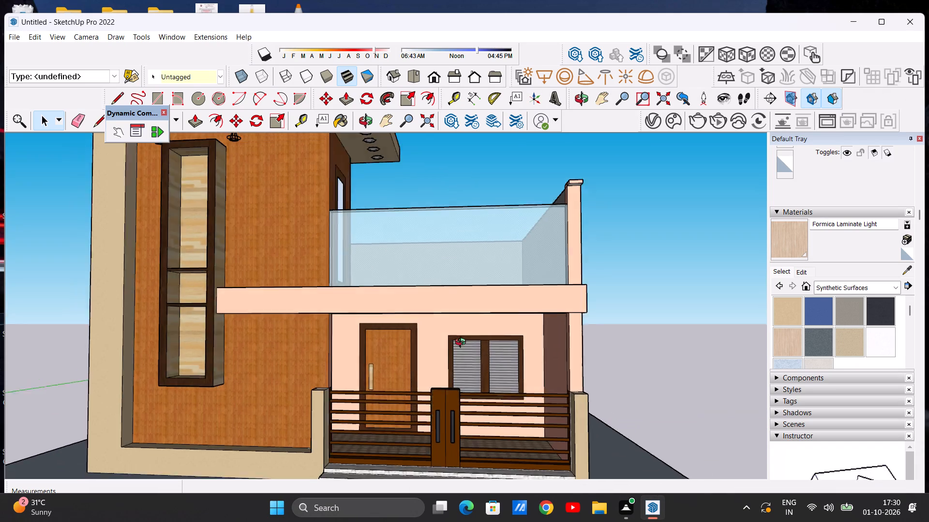
middle_drag(463, 343, 480, 329)
scroll(495, 340, down, 8)
scroll(399, 326, up, 2)
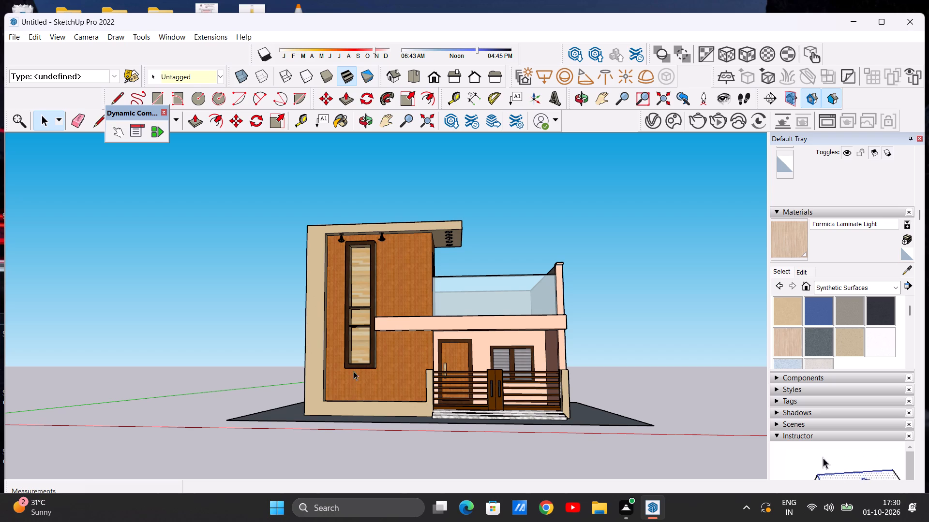
scroll(378, 355, down, 2)
scroll(393, 352, up, 7)
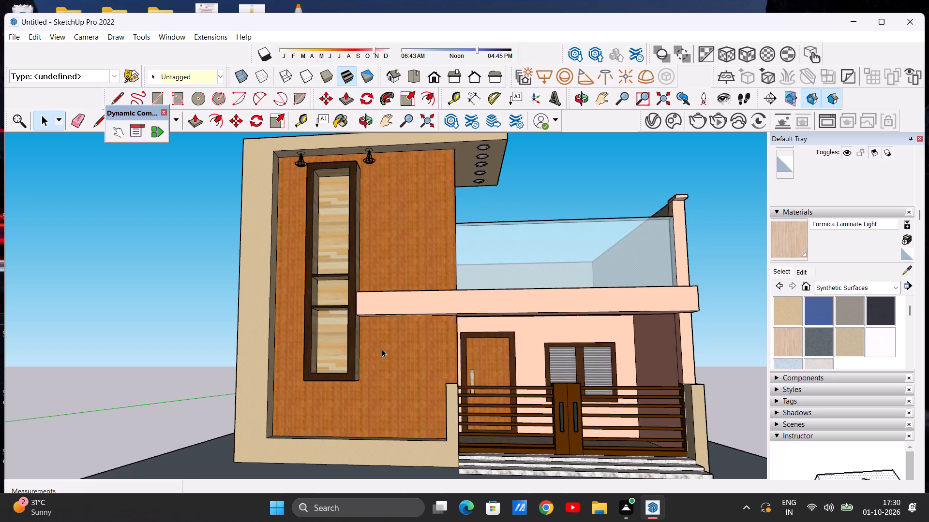
Inspect the shelf niche, front beam, roof overhang and porch ceiling lights from below.
middle_drag(382, 349, 498, 393)
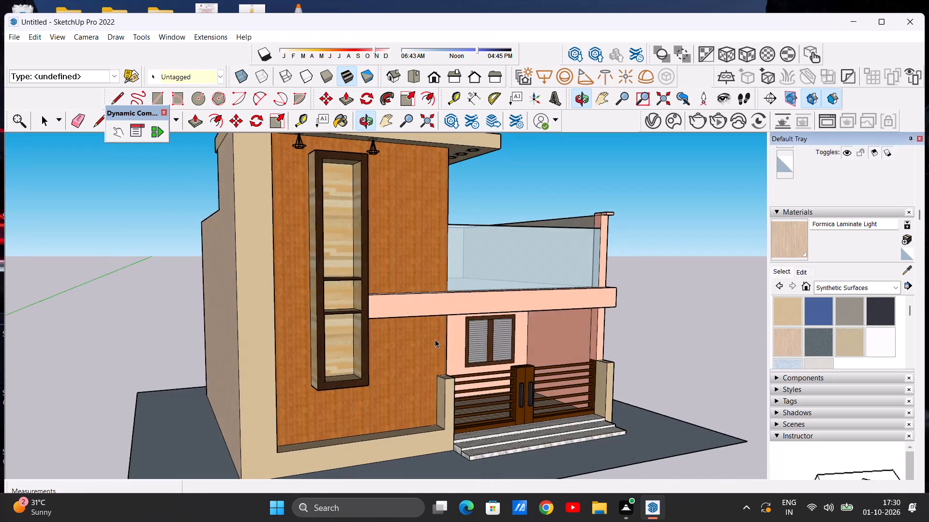
middle_drag(410, 353, 380, 258)
middle_drag(426, 306, 386, 256)
scroll(385, 256, up, 1)
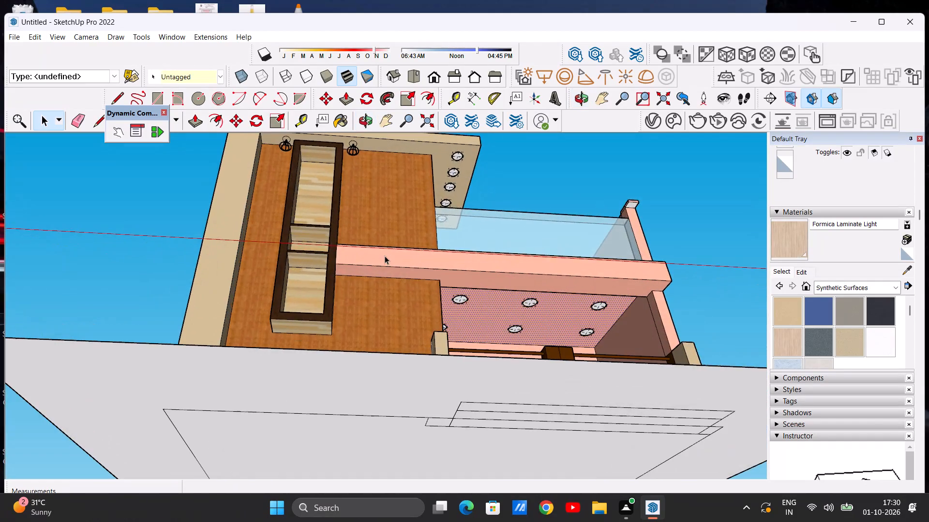
scroll(387, 275, up, 8)
scroll(382, 292, down, 15)
scroll(340, 329, up, 10)
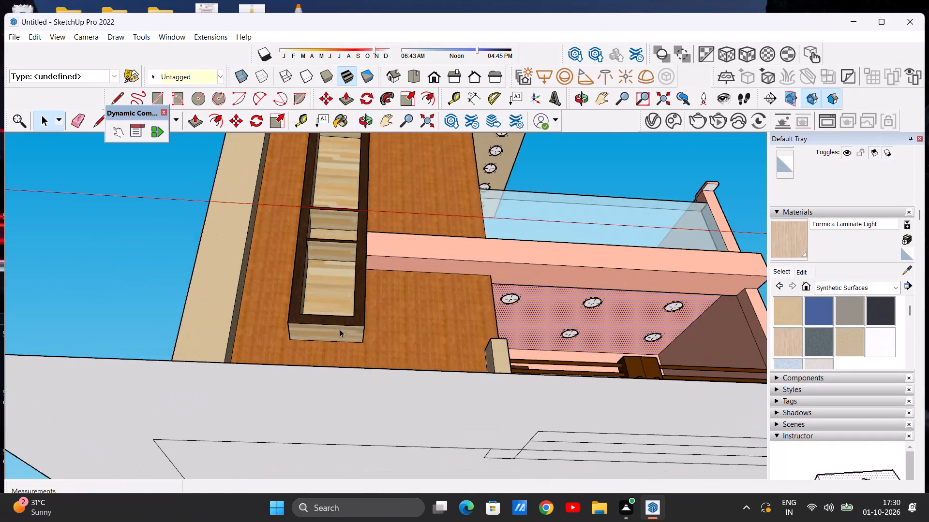
scroll(340, 329, up, 5)
scroll(329, 324, down, 13)
middle_drag(388, 319, 330, 425)
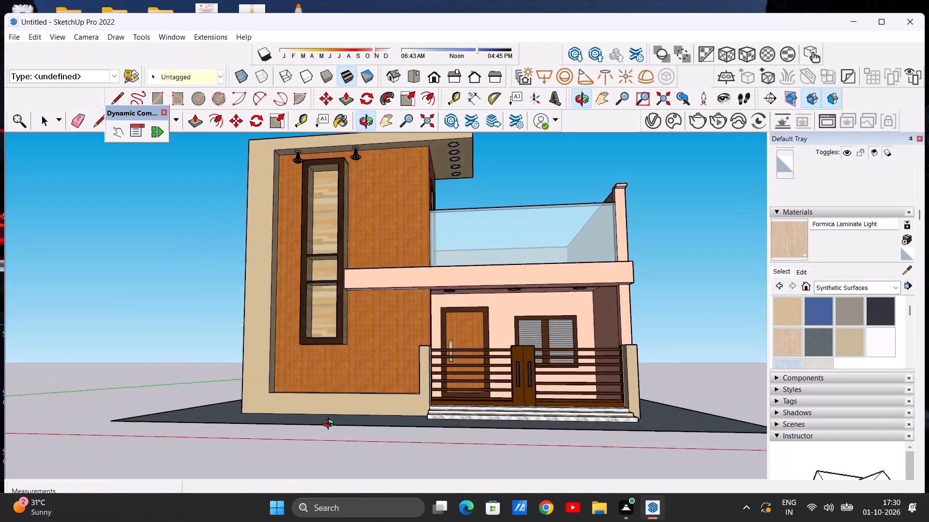
middle_drag(330, 425, 379, 506)
Examine the gate, its side pillars, the front border wall and the steps up close and from an angle.
scroll(395, 400, up, 12)
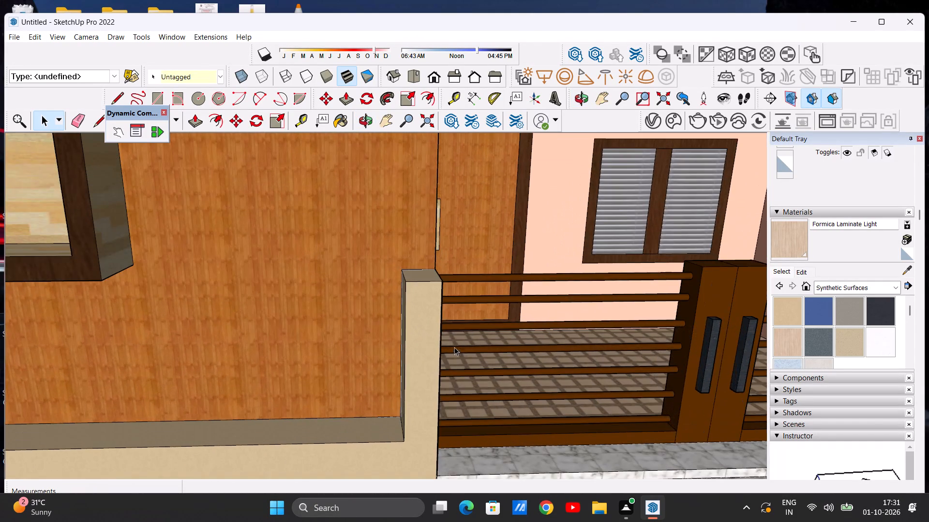
middle_drag(424, 356, 403, 349)
scroll(408, 355, down, 4)
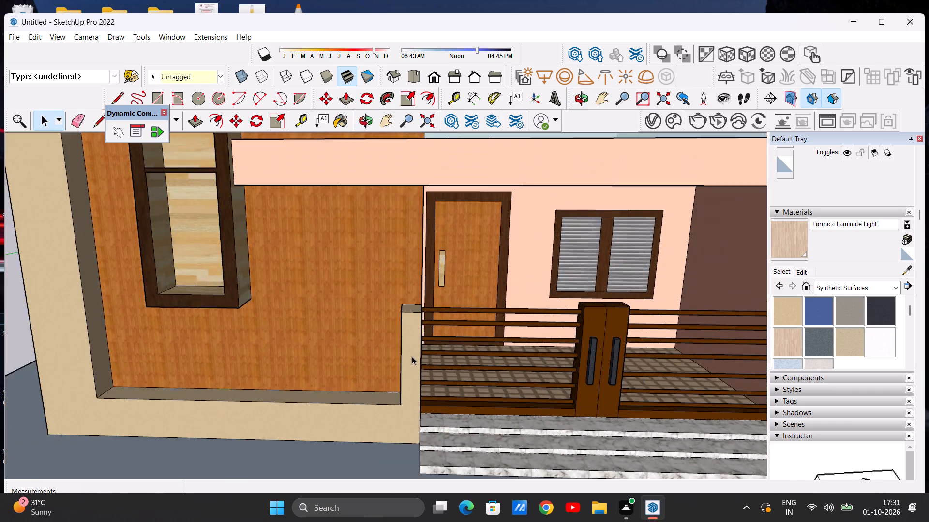
scroll(412, 356, down, 16)
middle_drag(408, 356, 382, 314)
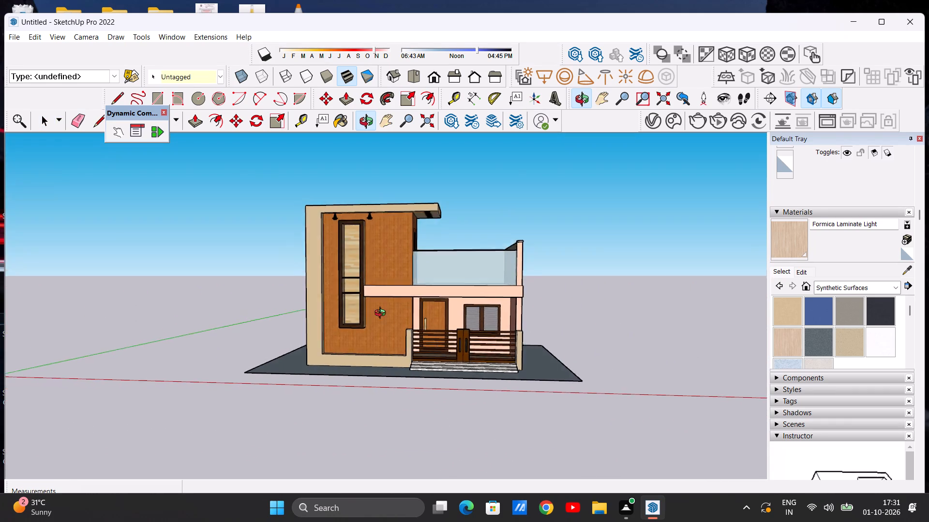
middle_drag(382, 314, 413, 318)
scroll(409, 342, up, 9)
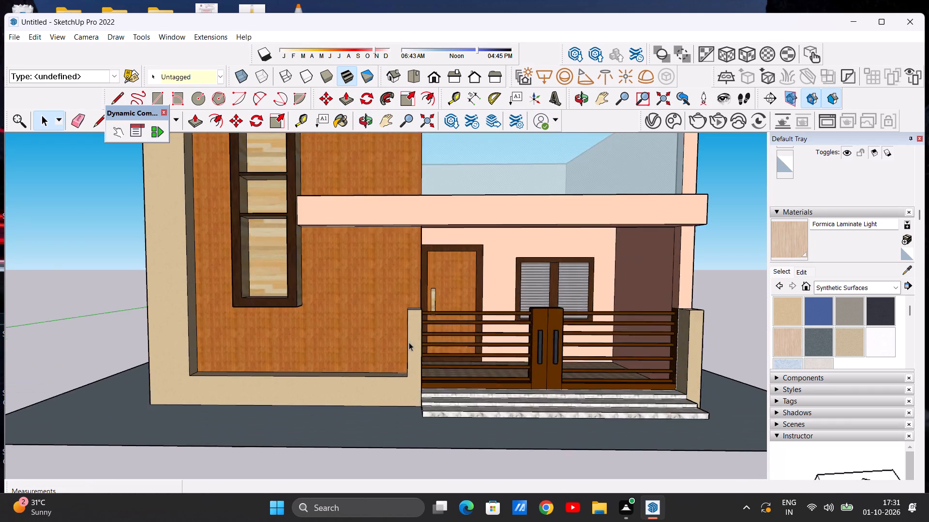
scroll(409, 345, up, 5)
middle_drag(466, 345, 392, 420)
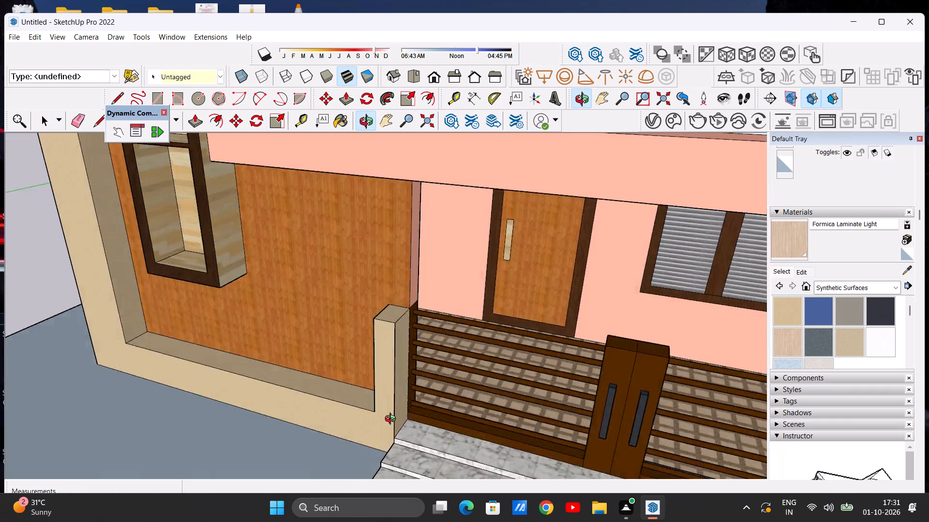
middle_drag(392, 420, 421, 353)
scroll(420, 351, up, 1)
scroll(405, 359, down, 14)
scroll(526, 364, up, 5)
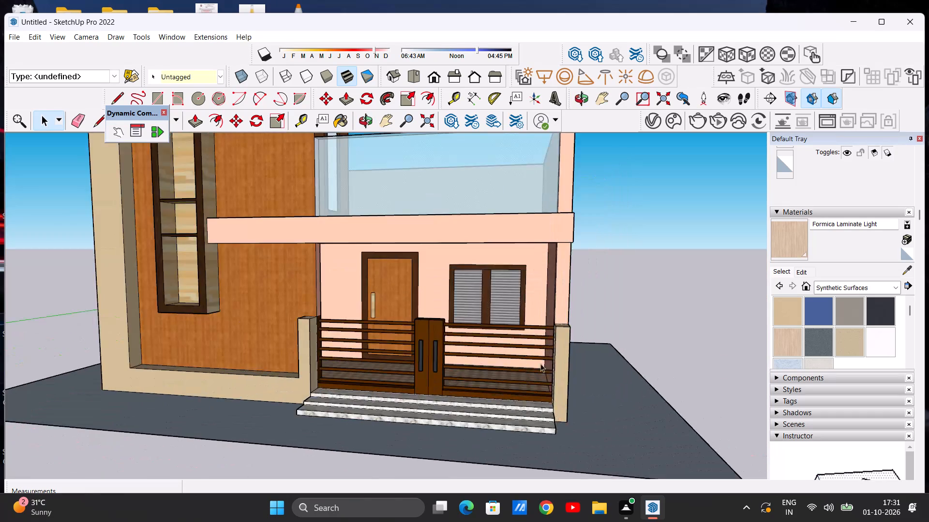
middle_drag(539, 365, 535, 352)
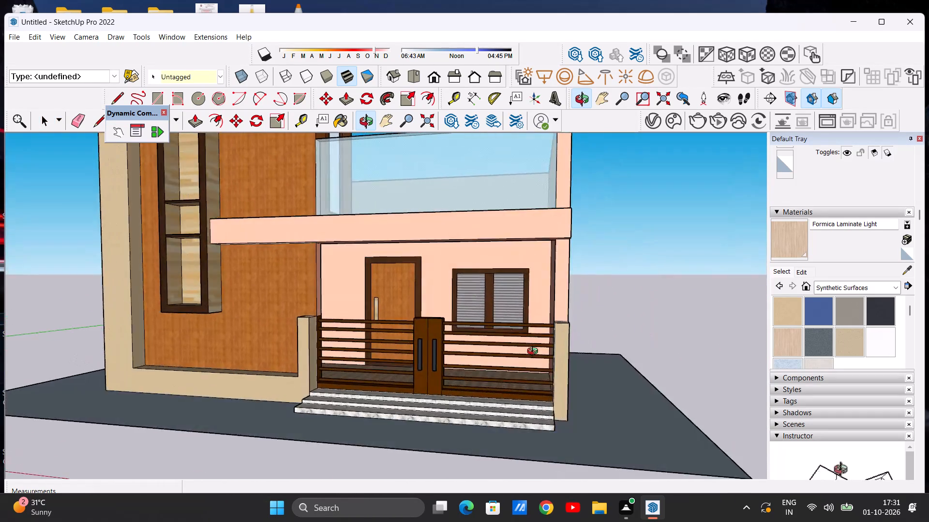
Review the full house from raised and low angles, finishing in the standard front view.
middle_drag(535, 352, 566, 406)
scroll(524, 401, down, 7)
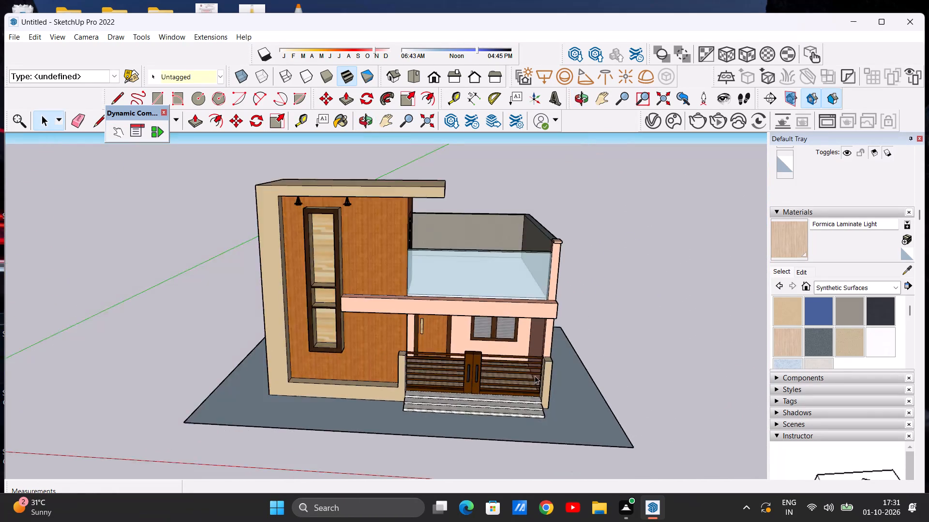
scroll(535, 376, down, 3)
scroll(446, 395, up, 7)
middle_drag(453, 397, 486, 304)
scroll(383, 357, down, 9)
scroll(473, 341, up, 6)
middle_drag(442, 358, 449, 399)
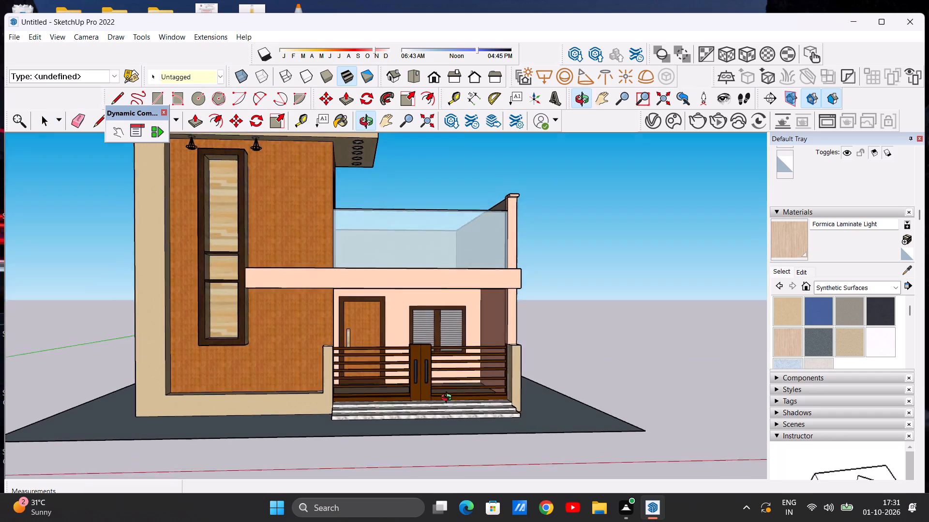
middle_drag(449, 399, 449, 418)
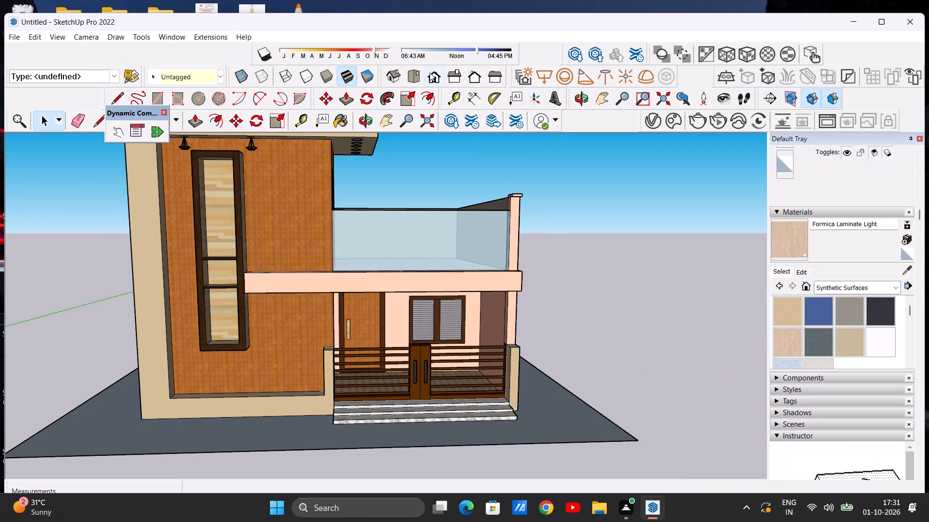
click(430, 72)
scroll(455, 339, down, 2)
scroll(547, 351, up, 3)
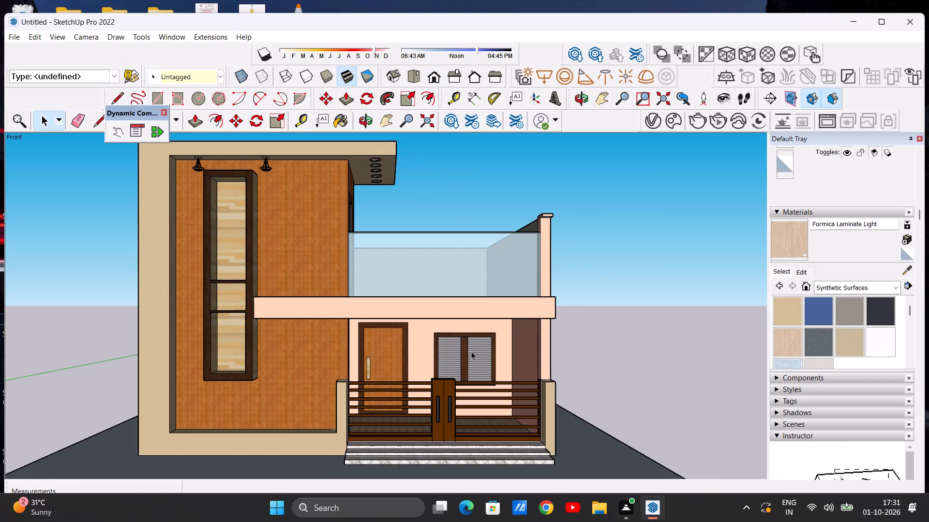
scroll(447, 351, down, 1)
scroll(556, 355, up, 3)
Examine the porch floor, the gate railing and its joint with the side pillar up close.
middle_drag(536, 365, 531, 451)
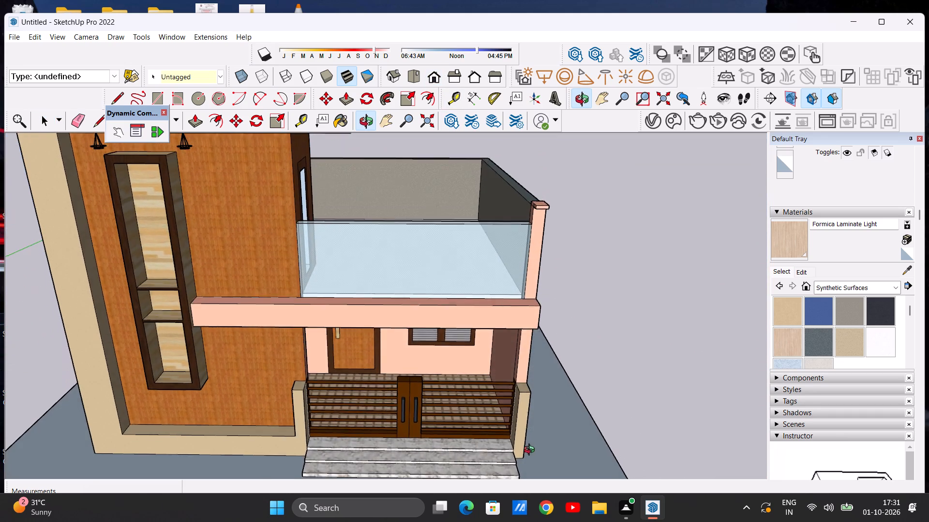
middle_drag(531, 451, 528, 442)
middle_drag(489, 410, 519, 404)
scroll(520, 401, up, 9)
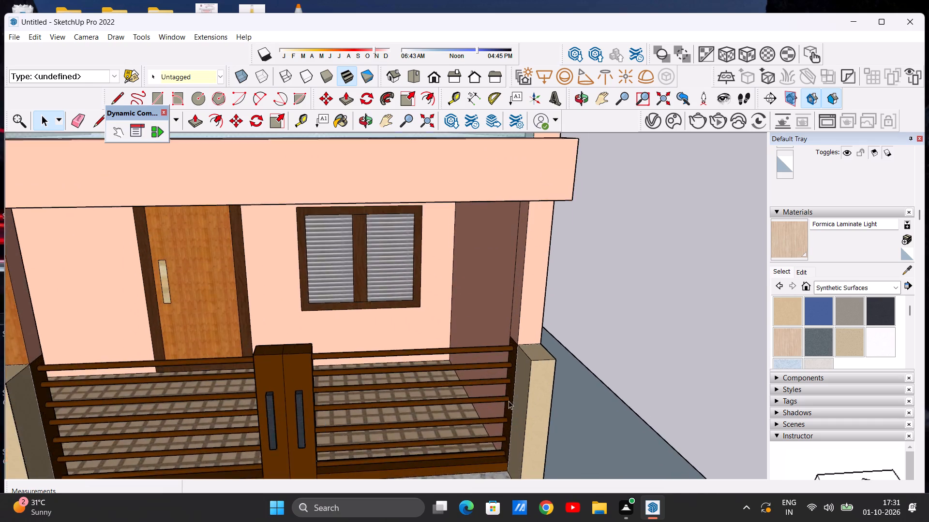
scroll(509, 401, up, 20)
scroll(509, 401, up, 12)
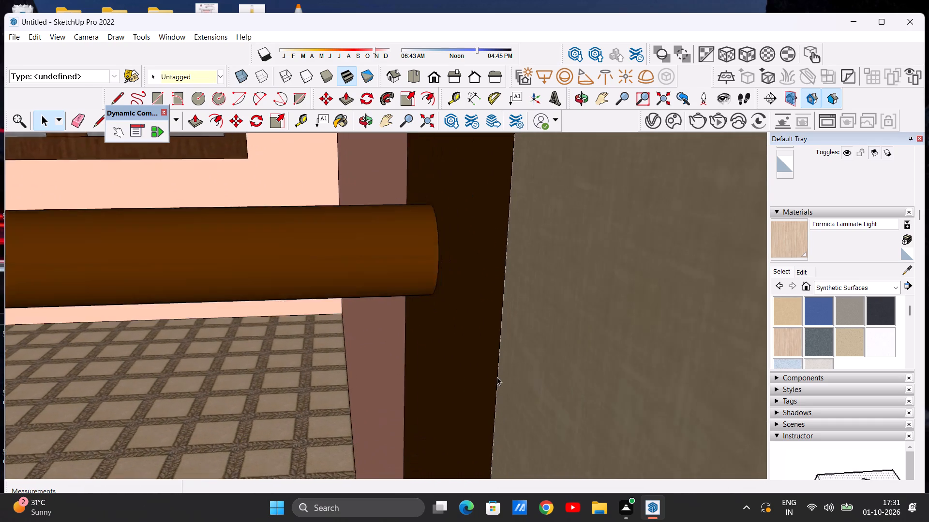
scroll(497, 377, up, 20)
scroll(497, 377, up, 12)
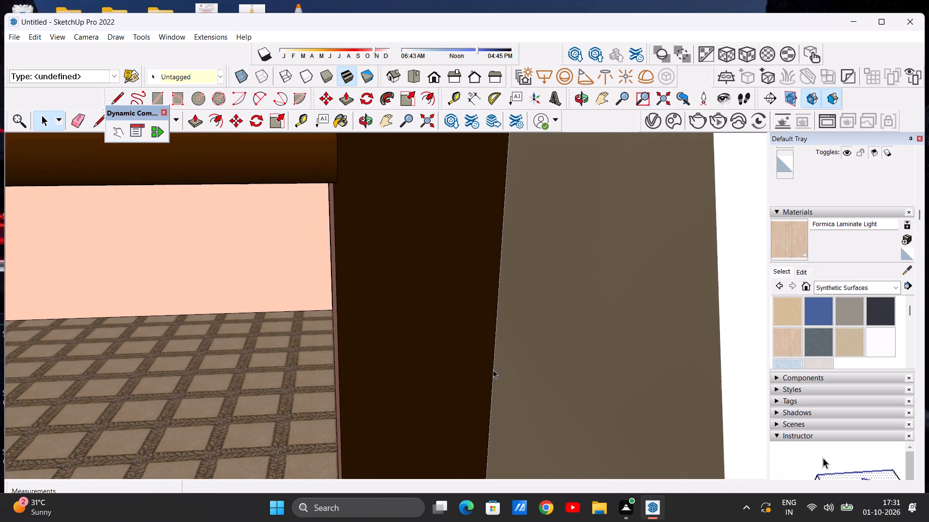
scroll(493, 370, up, 2)
scroll(509, 373, down, 20)
scroll(509, 373, down, 3)
scroll(517, 380, up, 1)
scroll(513, 375, down, 16)
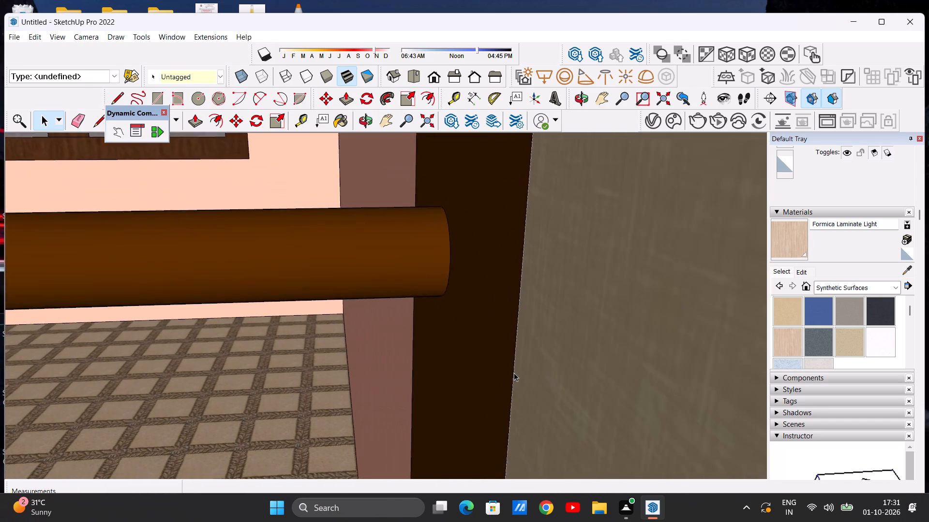
scroll(514, 373, down, 20)
scroll(514, 373, down, 20)
scroll(514, 373, down, 14)
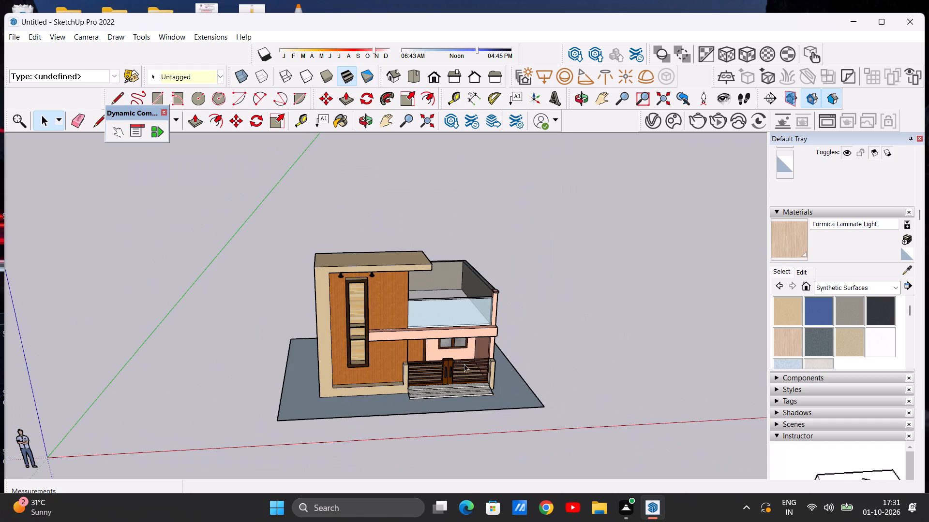
Review the whole front elevation from a distance for the overall balance of materials.
middle_drag(461, 379, 419, 324)
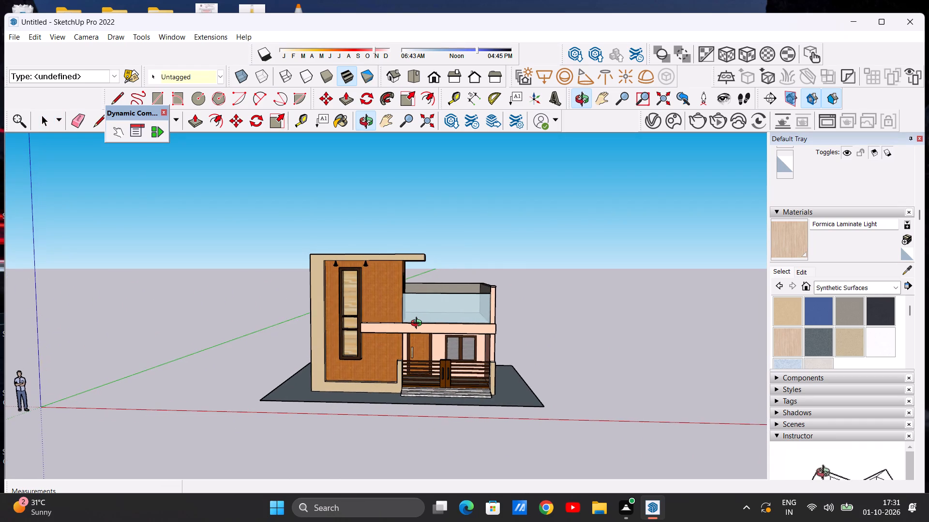
middle_drag(419, 324, 425, 315)
scroll(469, 318, up, 5)
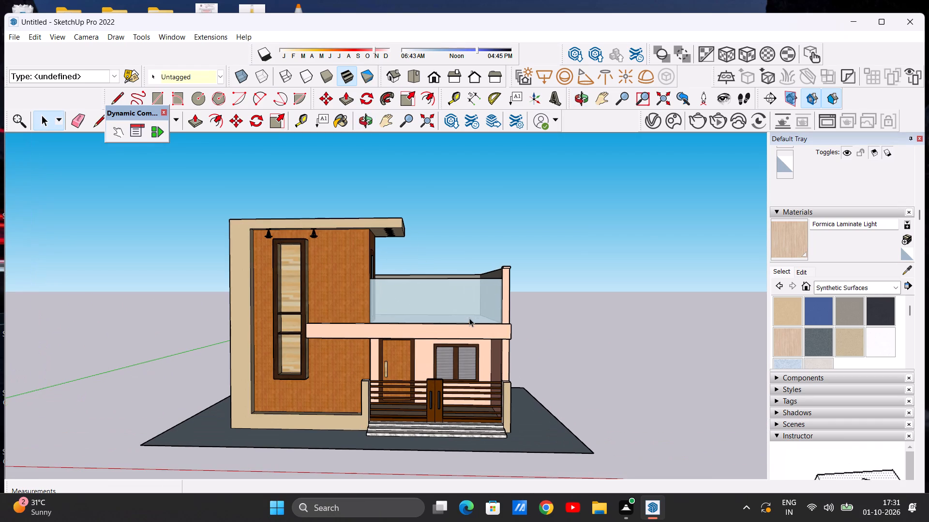
scroll(469, 318, up, 2)
scroll(480, 322, down, 2)
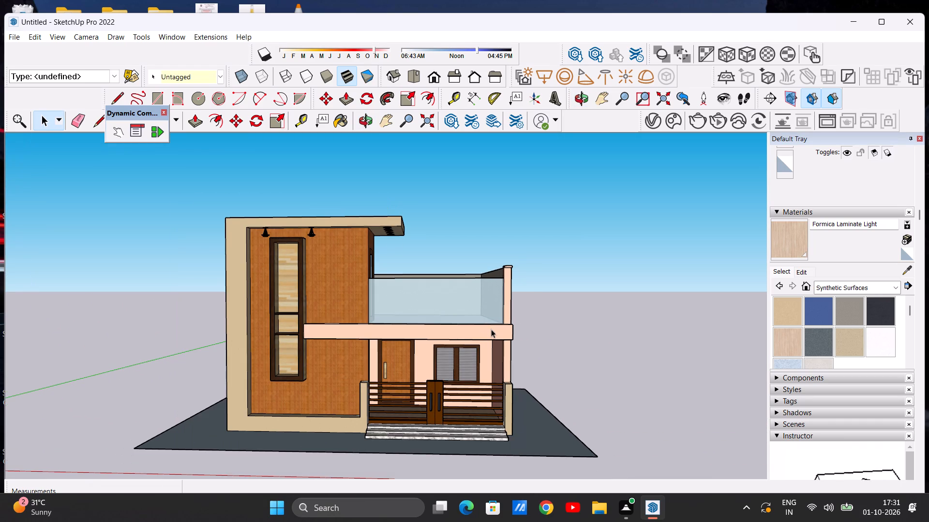
scroll(491, 330, up, 1)
scroll(491, 330, down, 1)
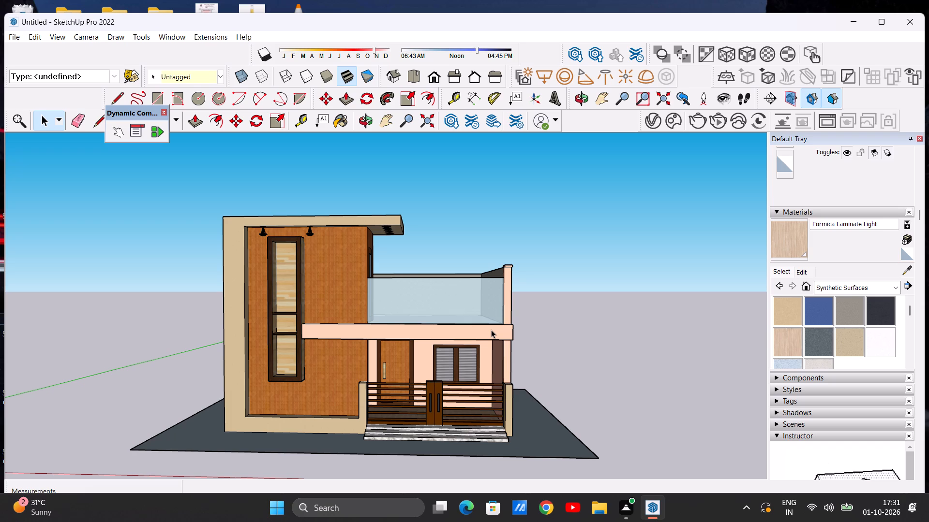
scroll(491, 330, up, 1)
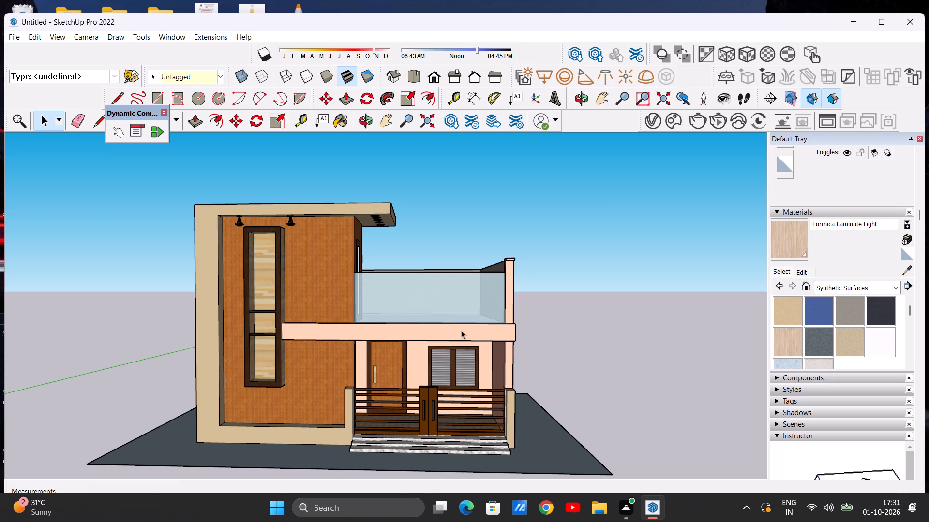
scroll(461, 330, down, 1)
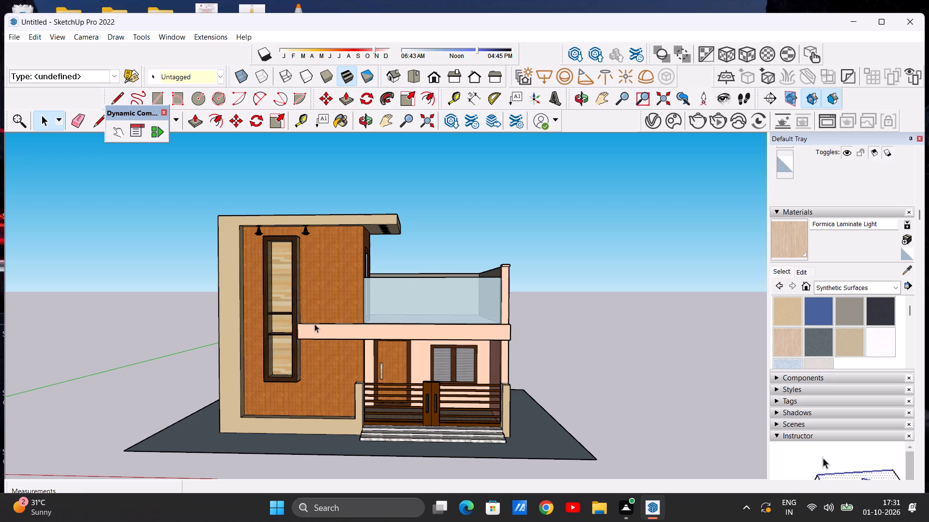
Inspect the shelf niche, the underside of the front beam and the porch ceiling lights from below.
scroll(337, 341, up, 1)
middle_drag(349, 324, 365, 273)
middle_drag(389, 335, 357, 282)
scroll(360, 284, up, 2)
scroll(350, 355, up, 8)
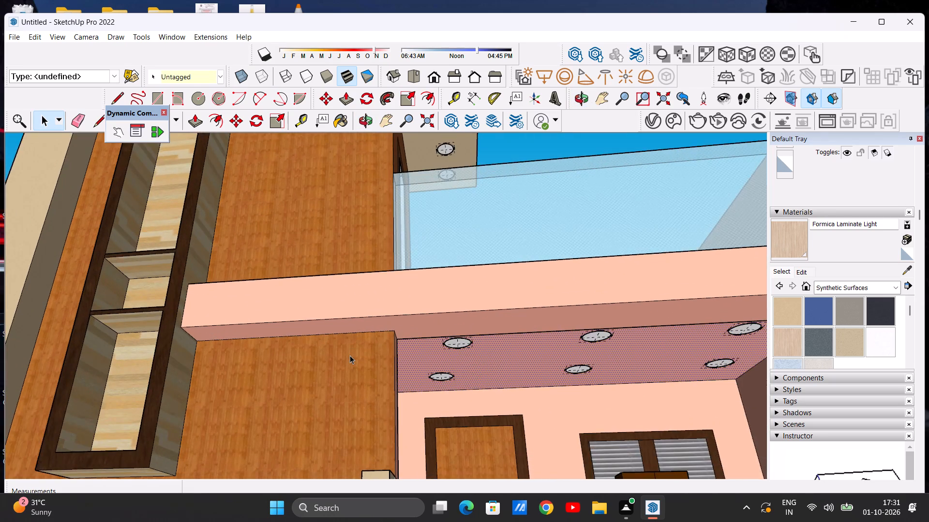
scroll(350, 355, up, 2)
scroll(354, 370, down, 18)
middle_drag(363, 354, 386, 401)
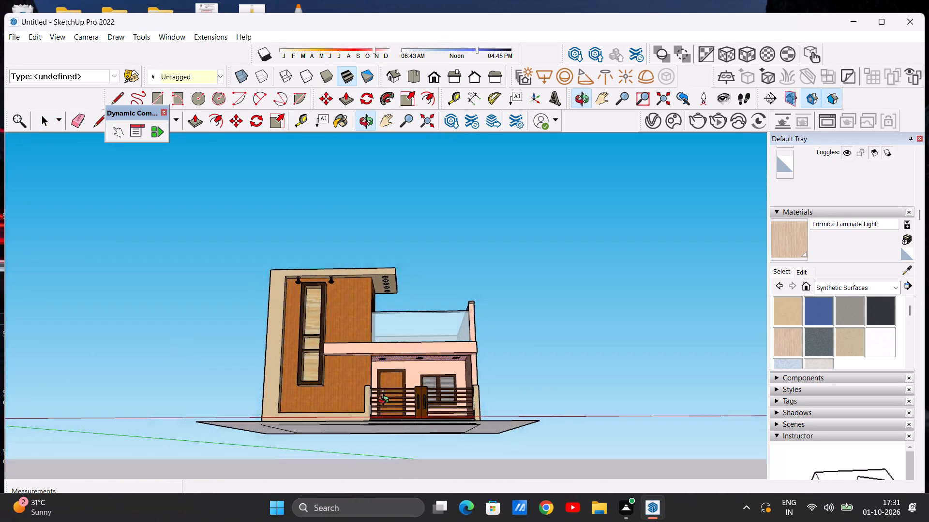
middle_drag(386, 401, 373, 497)
scroll(360, 371, up, 5)
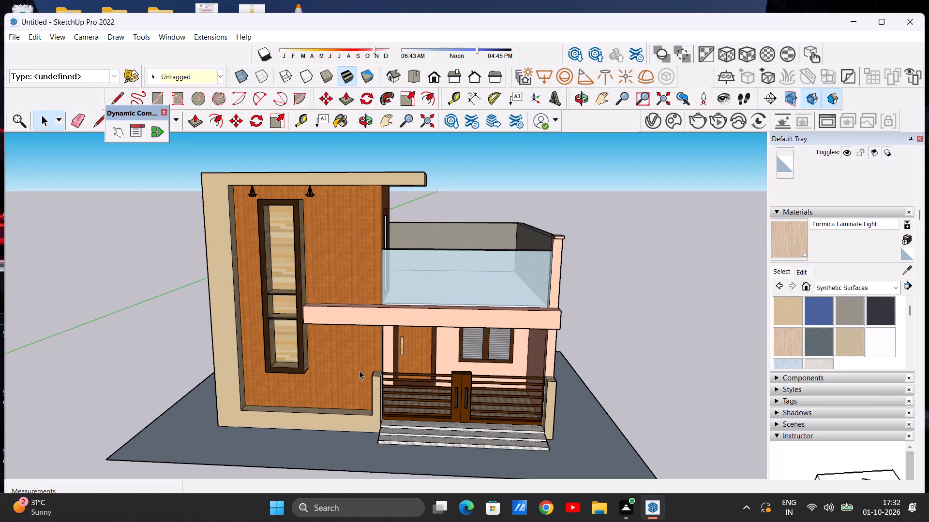
Check the front view and inspect the roof overhang's underside and its row of lights from below.
click(432, 74)
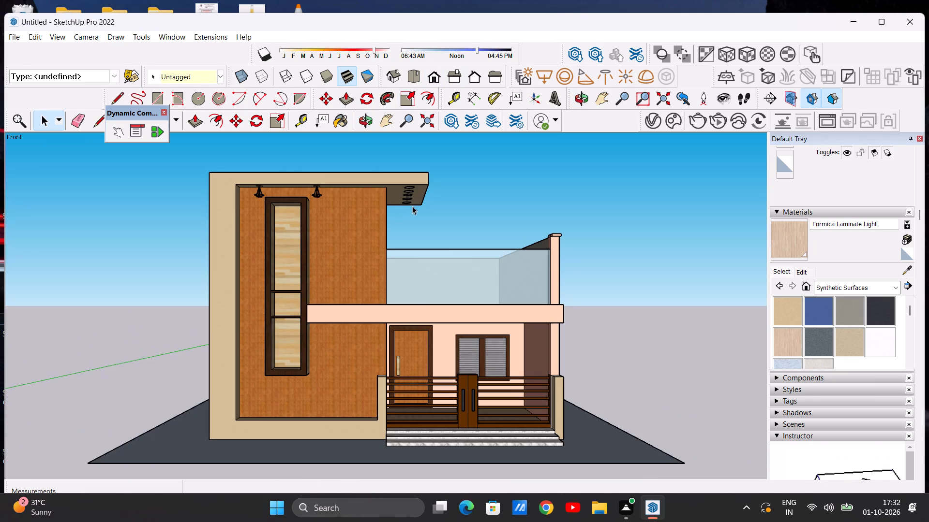
middle_drag(412, 206, 407, 189)
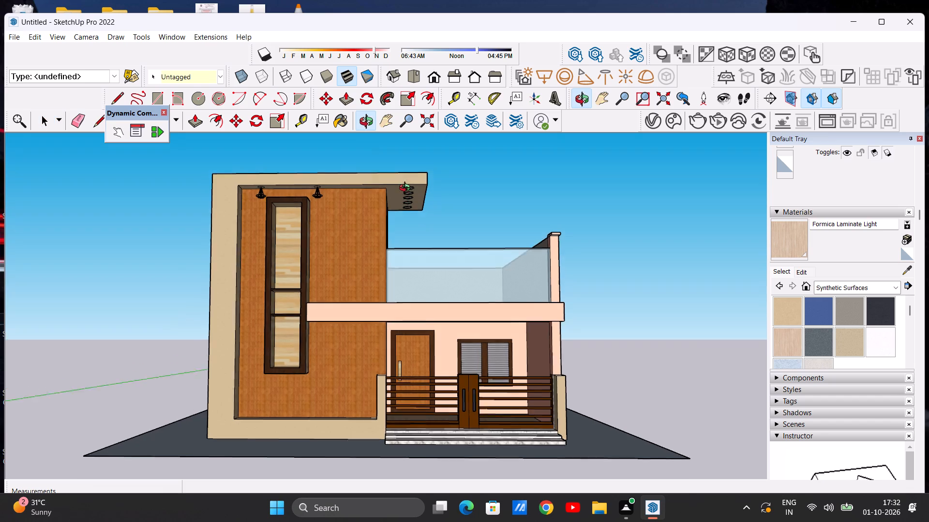
middle_drag(407, 189, 405, 200)
scroll(411, 200, up, 1)
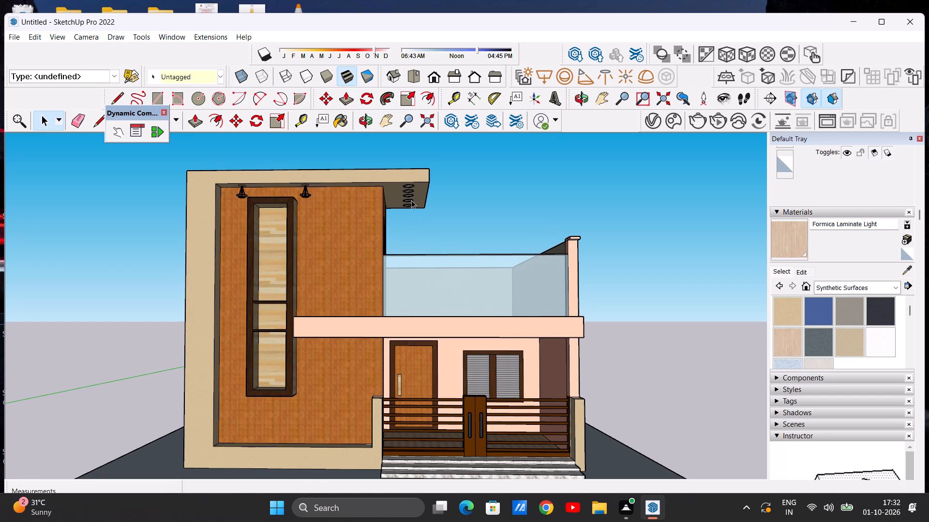
scroll(411, 200, down, 2)
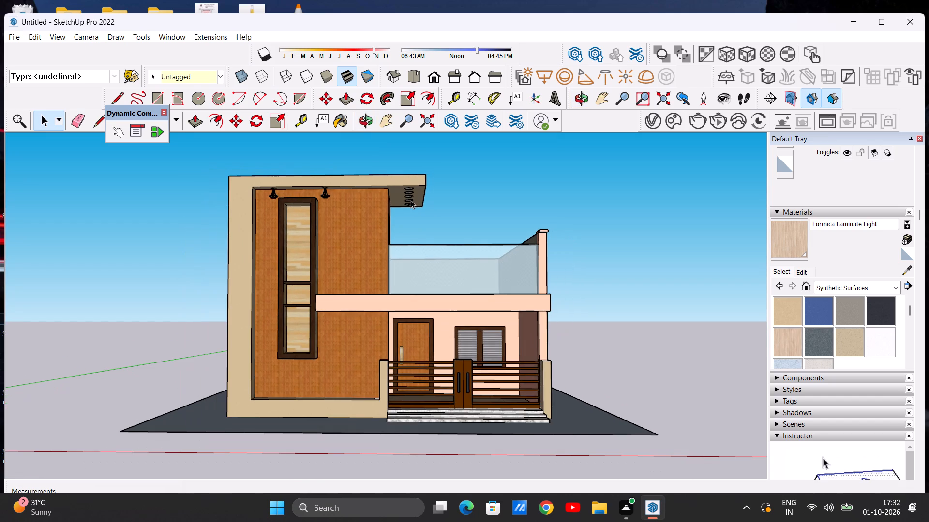
scroll(427, 203, up, 3)
middle_drag(413, 208, 416, 159)
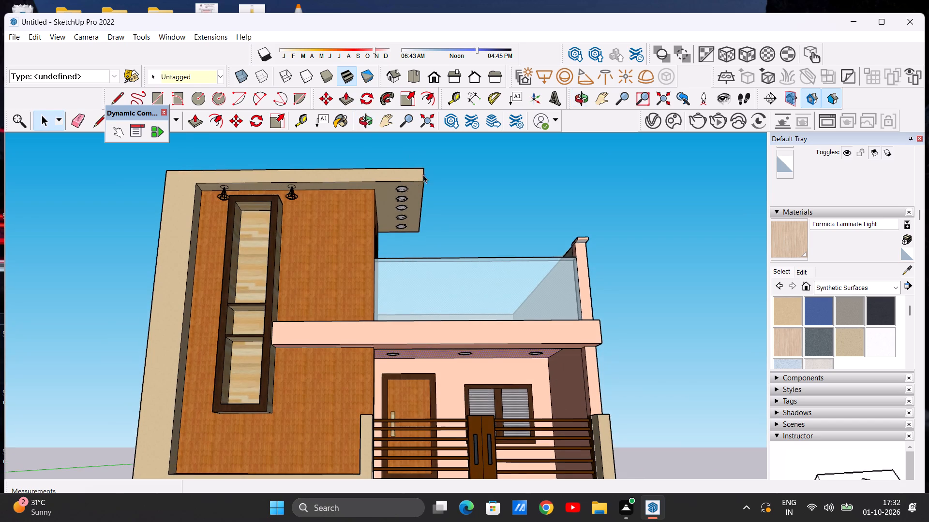
scroll(408, 198, up, 8)
scroll(408, 199, down, 13)
middle_drag(406, 205, 404, 212)
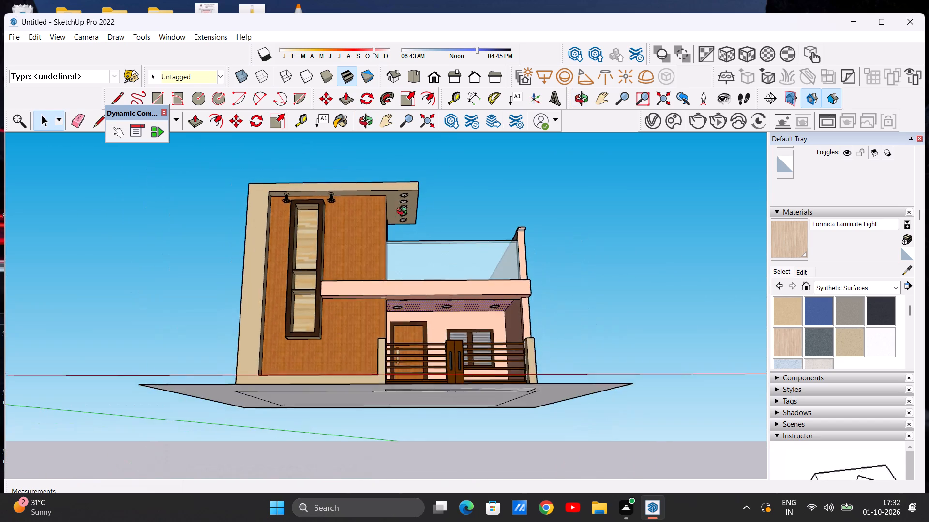
Review the house from the porch-side corner and compare it with the standard front view.
middle_drag(404, 212, 260, 285)
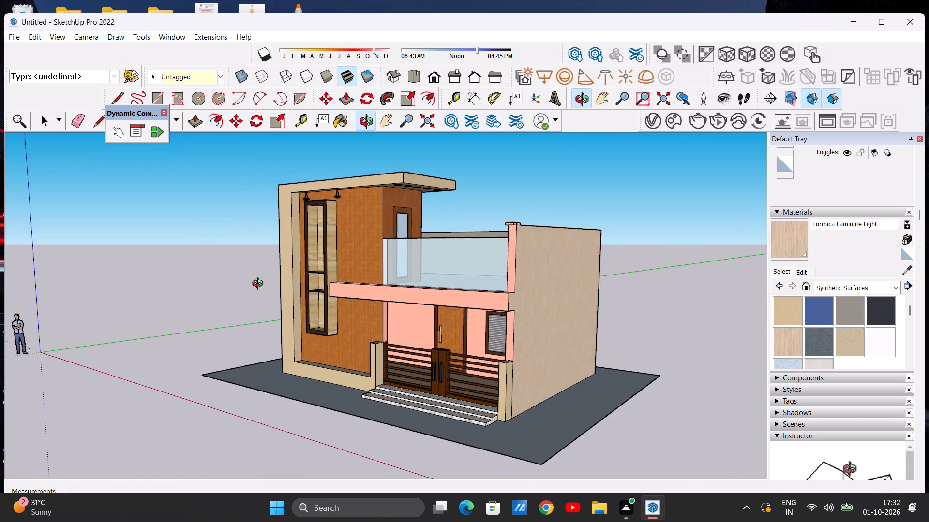
middle_drag(260, 285, 401, 274)
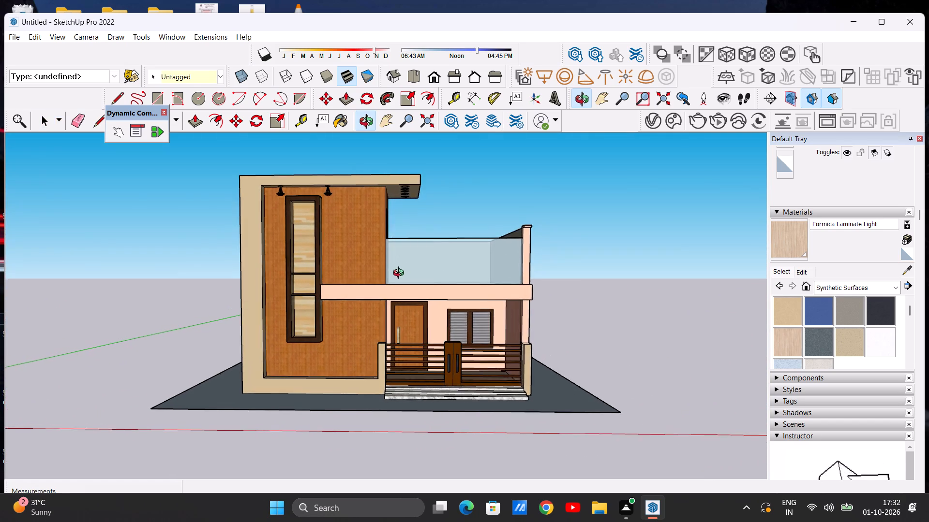
middle_drag(401, 274, 387, 279)
click(429, 80)
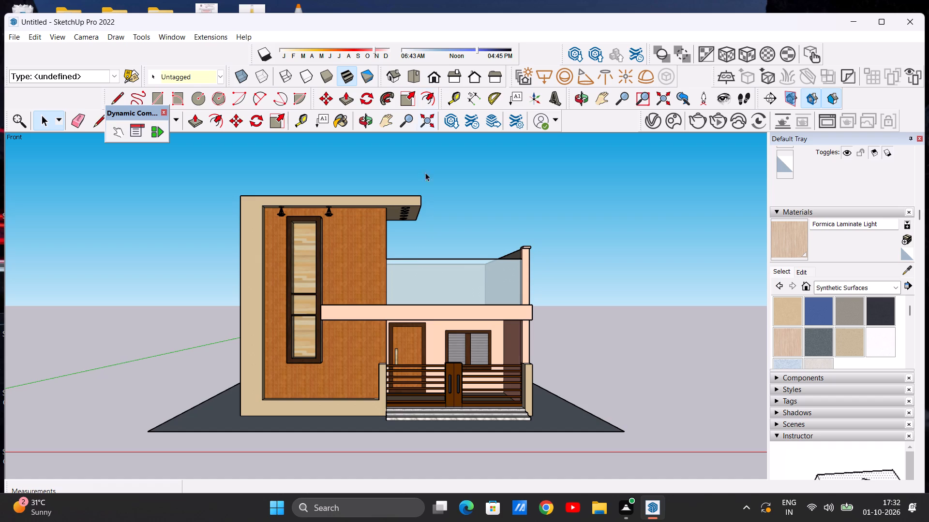
scroll(407, 258, down, 3)
scroll(421, 280, up, 3)
scroll(421, 280, down, 1)
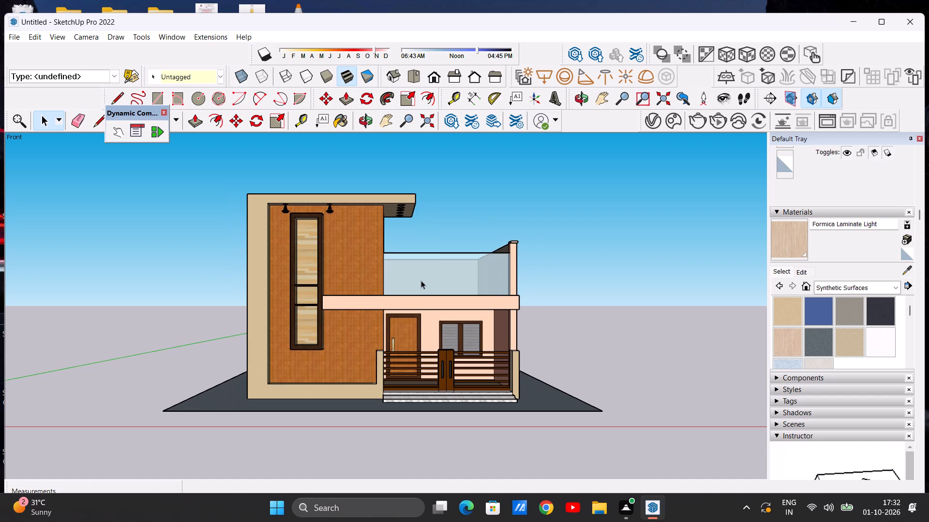
scroll(420, 310, up, 1)
scroll(385, 329, up, 1)
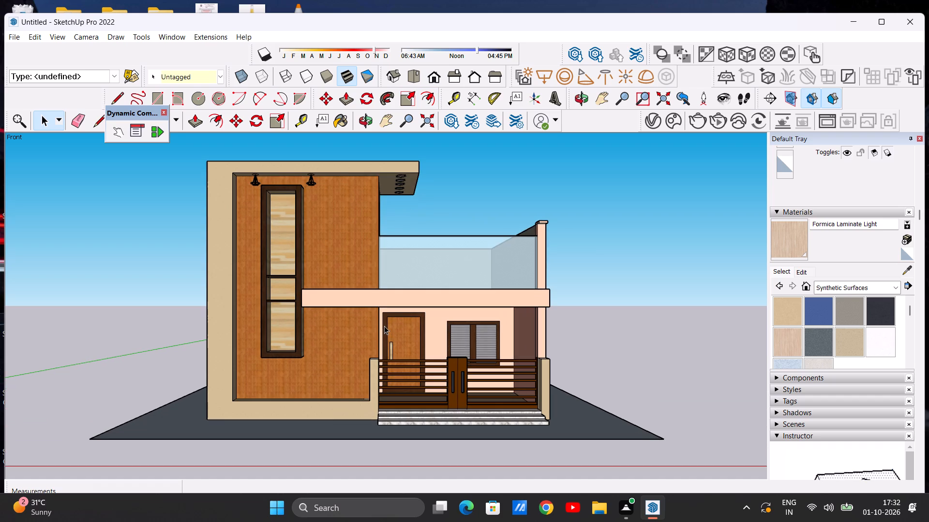
Examine the porch-side outer wall's wood laminate up close, finishing with the house framed in the standard front view.
middle_drag(438, 328, 225, 343)
scroll(396, 339, up, 6)
middle_drag(405, 337, 312, 339)
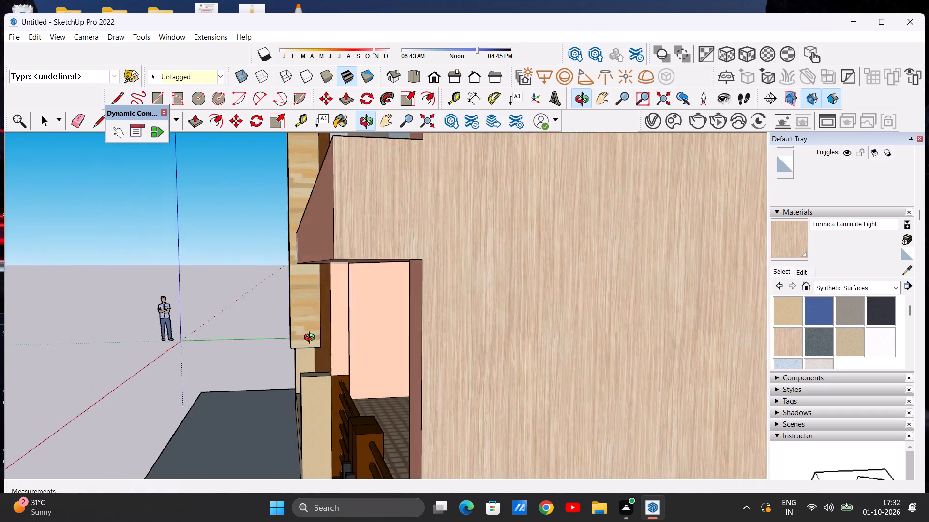
middle_drag(312, 339, 667, 339)
scroll(444, 353, down, 7)
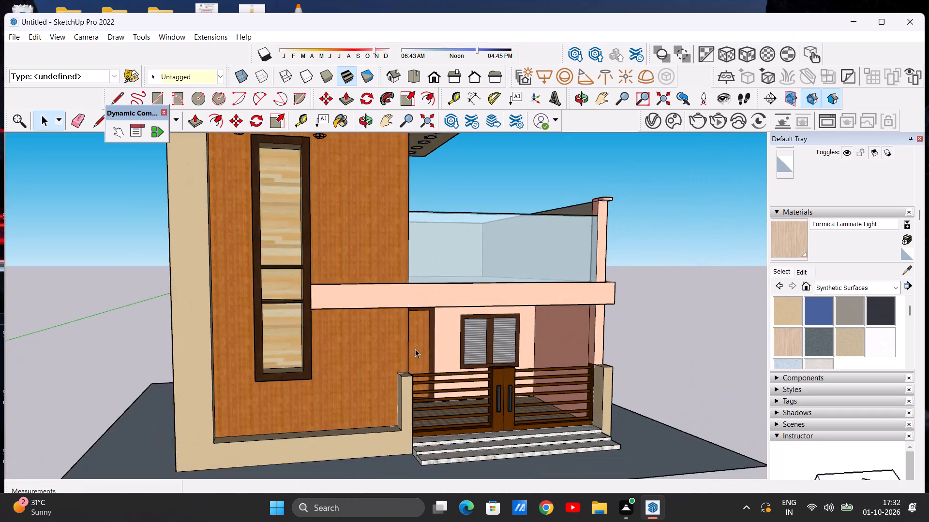
scroll(415, 349, down, 2)
middle_drag(486, 354, 430, 339)
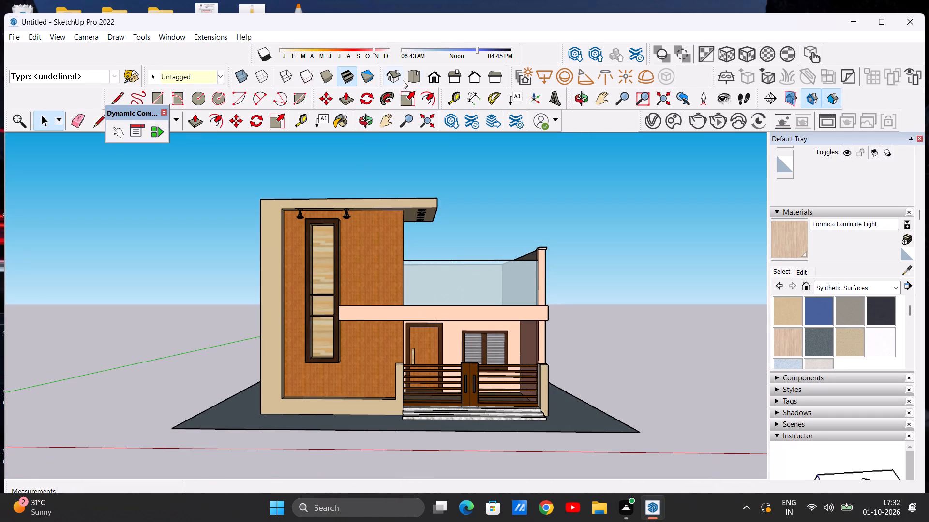
click(432, 76)
scroll(407, 361, down, 3)
scroll(409, 348, up, 2)
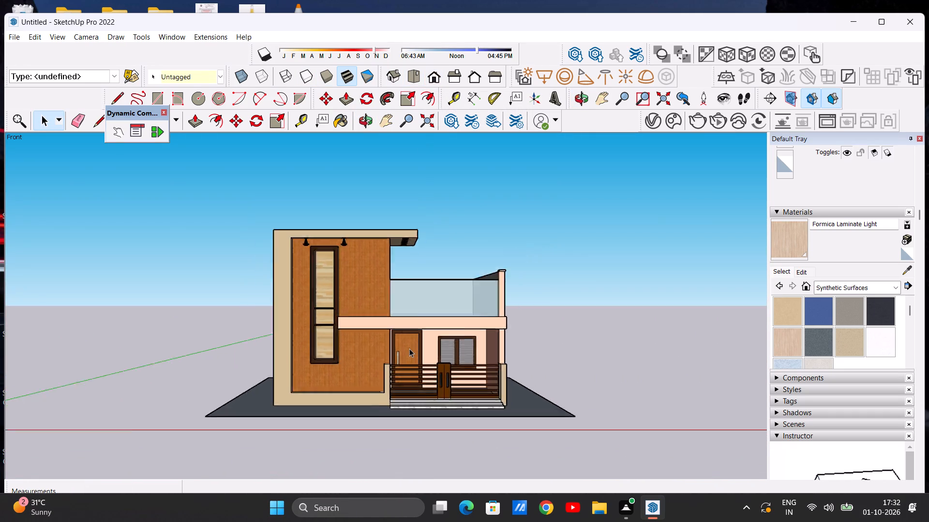
scroll(409, 348, up, 4)
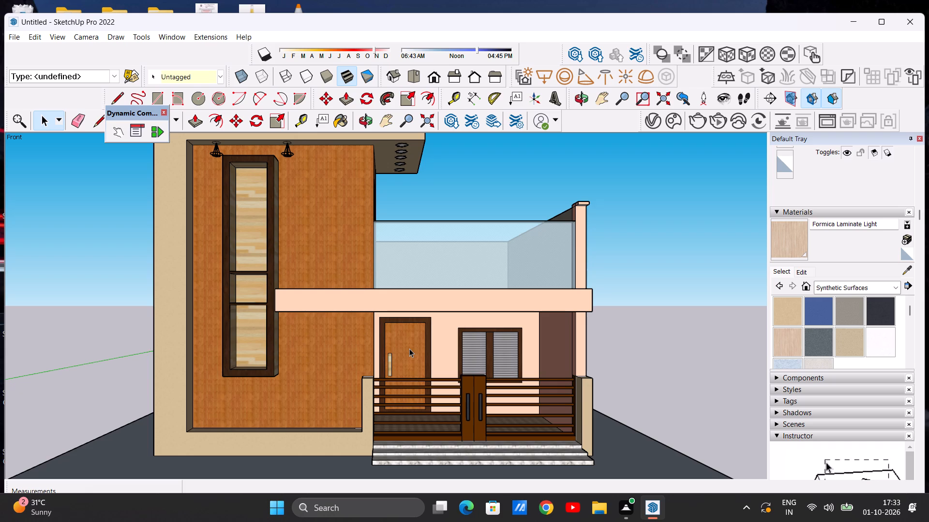
Review the house front from slightly different angles on both sides of the straight-on view.
scroll(408, 344, down, 6)
scroll(401, 340, up, 3)
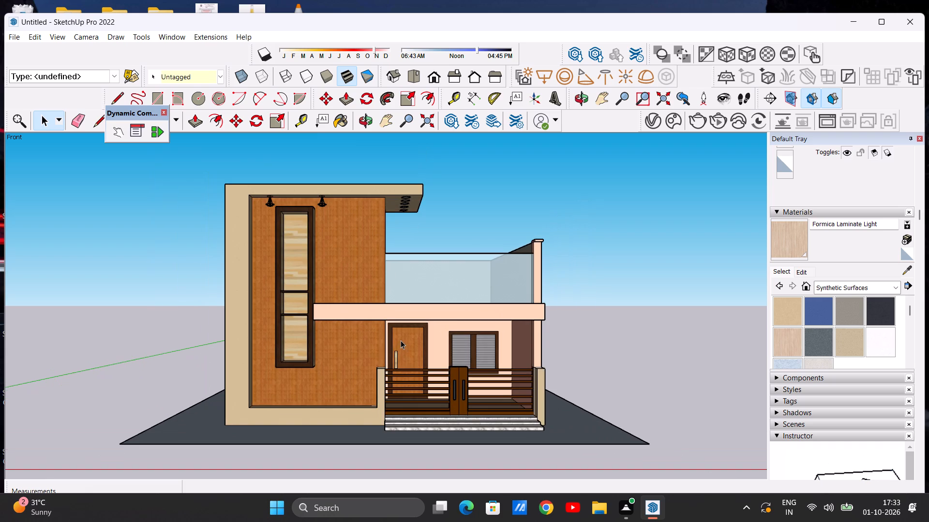
scroll(416, 347, up, 2)
middle_drag(416, 347, 390, 363)
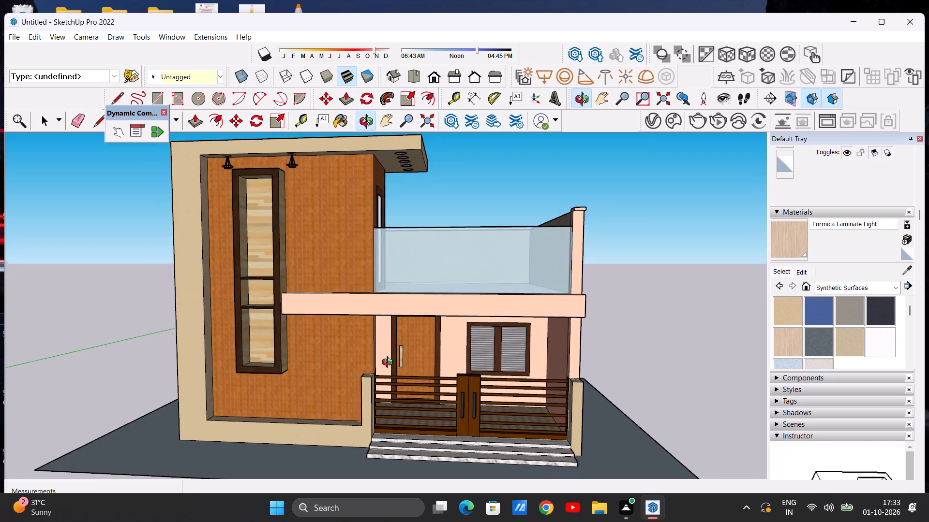
middle_drag(390, 363, 405, 361)
scroll(419, 368, down, 2)
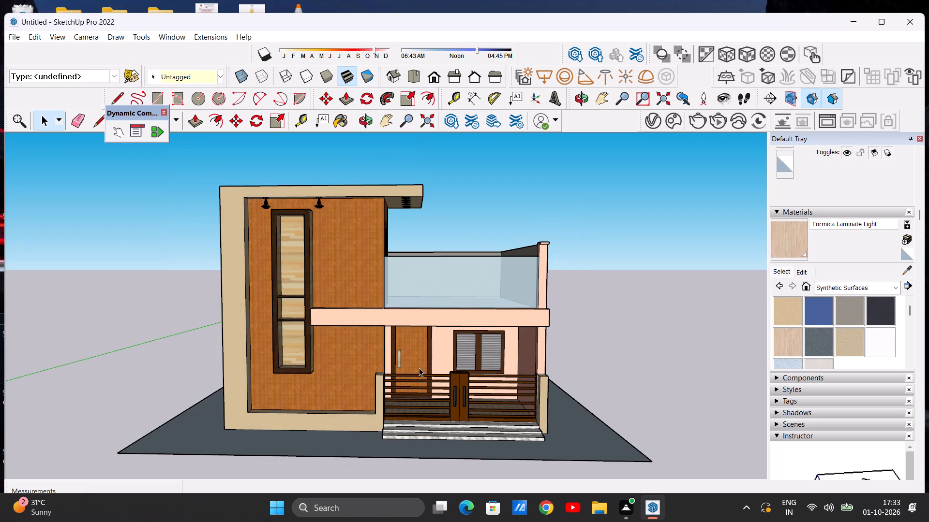
scroll(419, 368, up, 1)
middle_drag(366, 368, 450, 364)
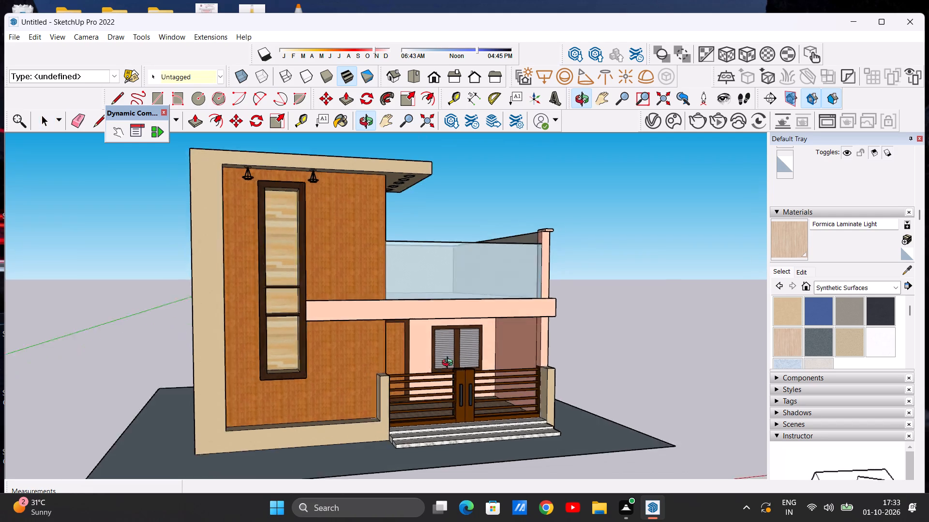
middle_drag(450, 364, 273, 378)
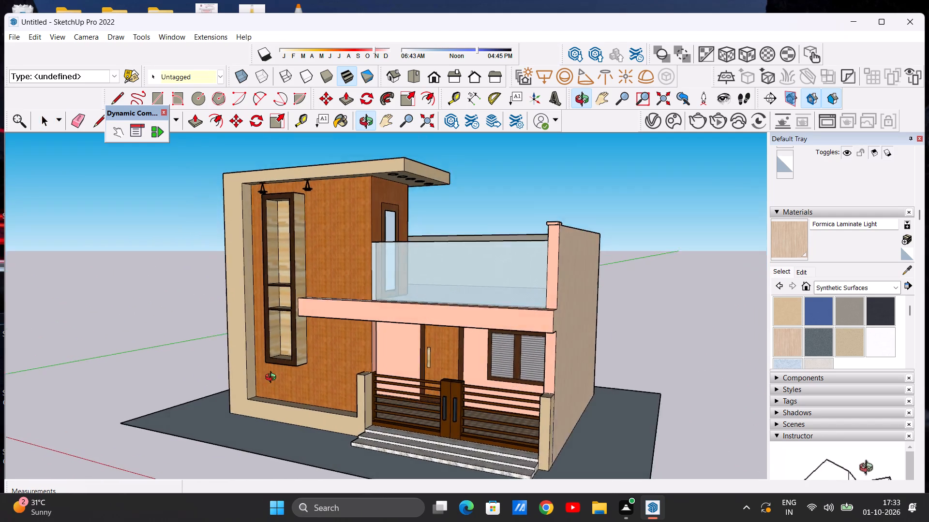
middle_drag(273, 378, 358, 354)
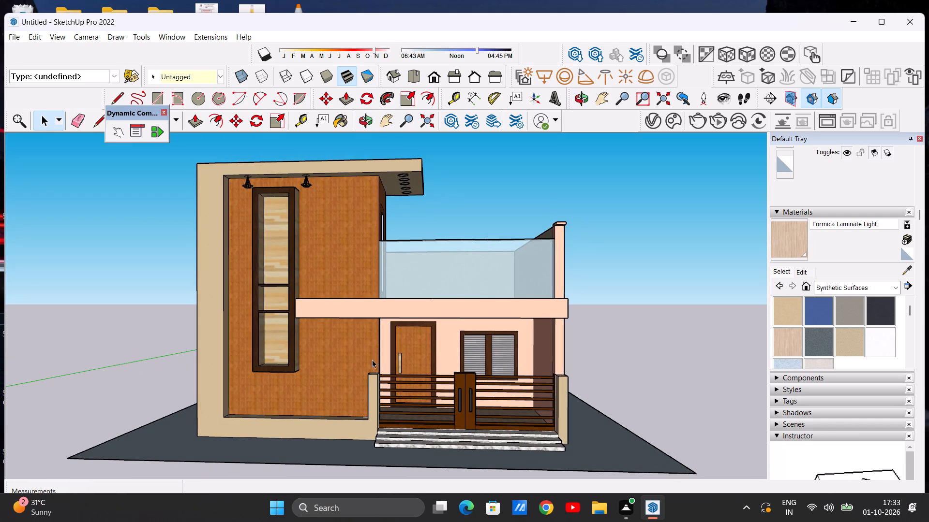
scroll(397, 366, down, 1)
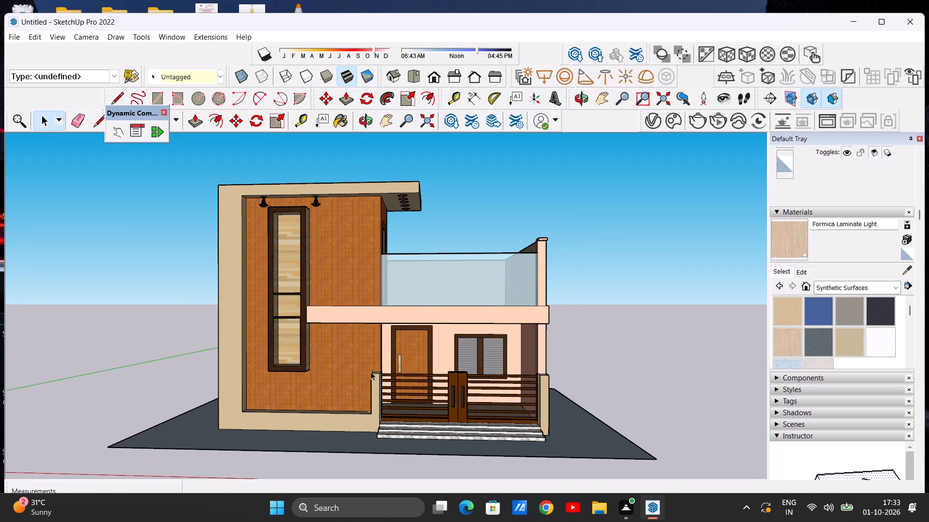
scroll(365, 376, down, 2)
Examine the two spot lights under the roof slab above the tall shelf niche, from the front and from below.
scroll(302, 247, up, 6)
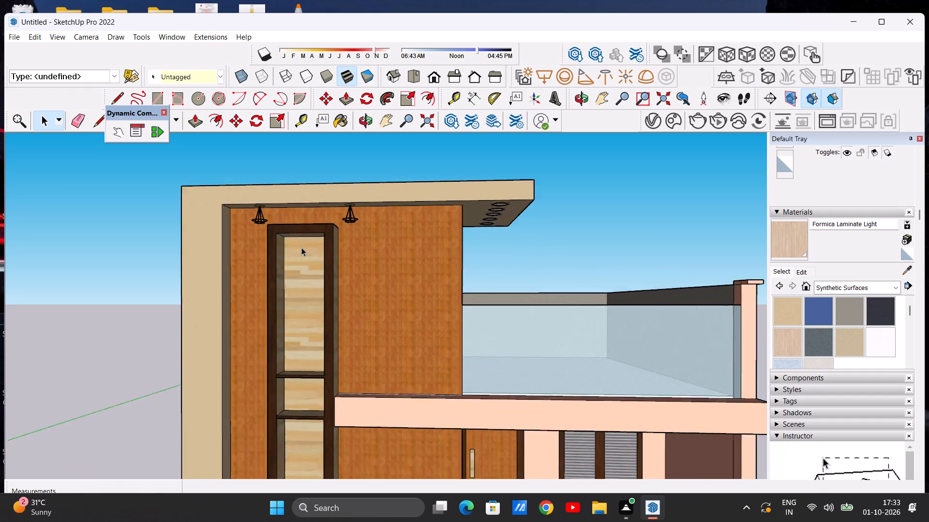
scroll(301, 247, up, 3)
scroll(340, 240, up, 2)
scroll(337, 240, down, 2)
middle_drag(376, 252, 370, 200)
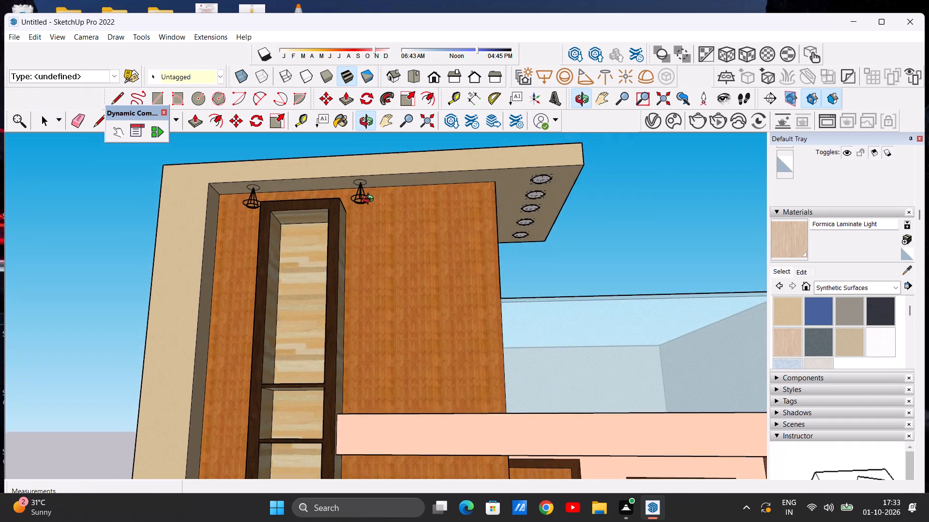
middle_drag(370, 200, 356, 172)
scroll(357, 187, up, 6)
scroll(363, 234, down, 5)
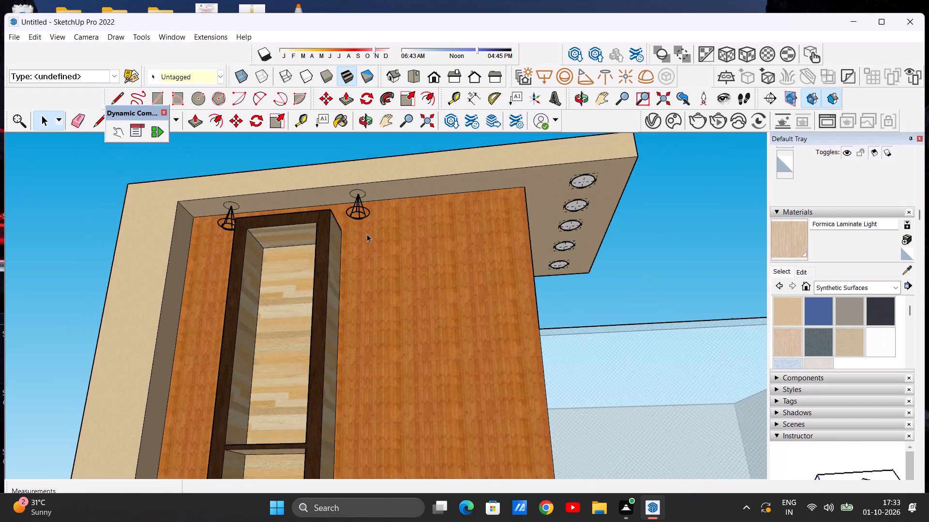
scroll(367, 234, down, 4)
middle_drag(367, 256, 404, 319)
scroll(382, 213, up, 7)
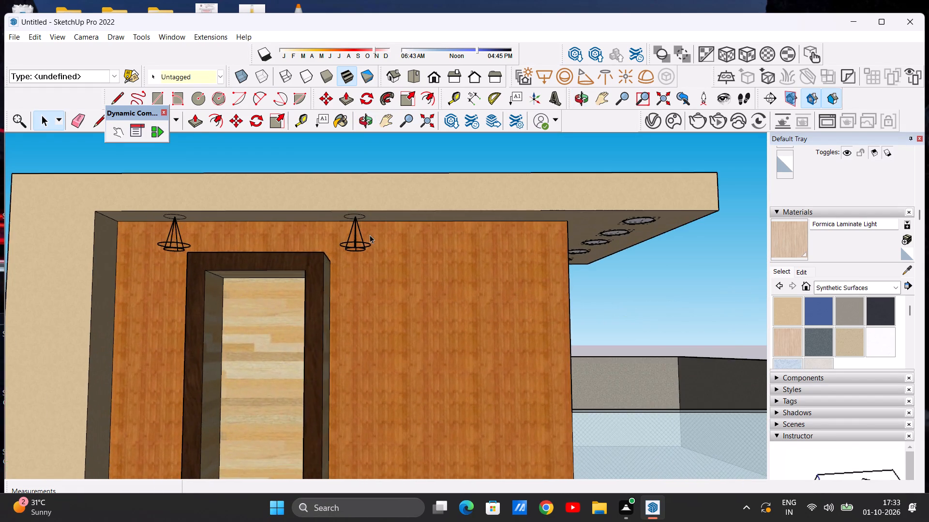
scroll(370, 235, up, 6)
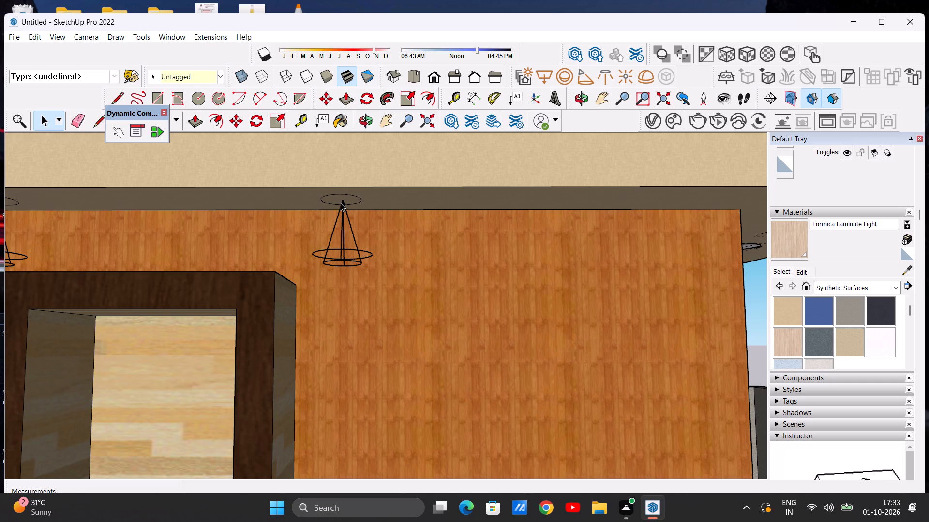
Select the spot light nearer the porch and check its placement from below against the roof slab.
click(342, 203)
scroll(338, 237, down, 18)
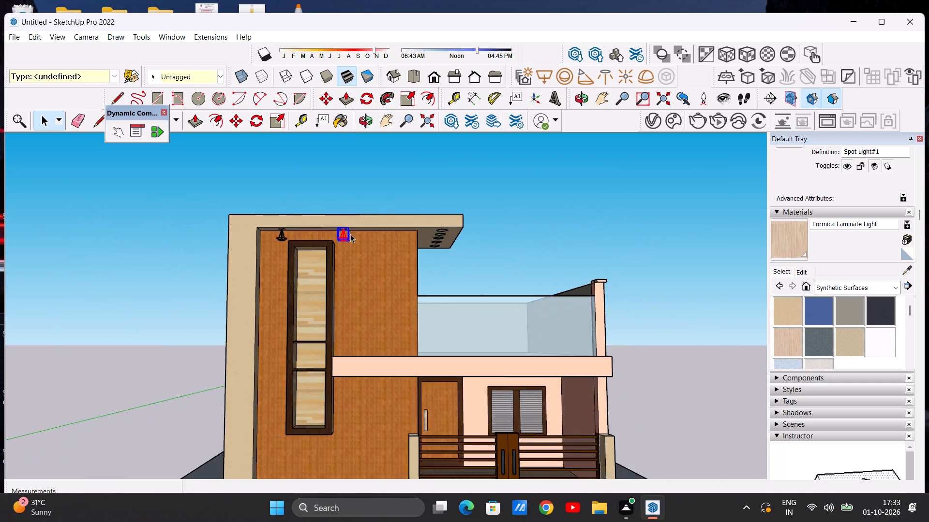
scroll(354, 236, down, 2)
scroll(386, 246, up, 6)
middle_drag(354, 265, 341, 223)
scroll(313, 214, up, 10)
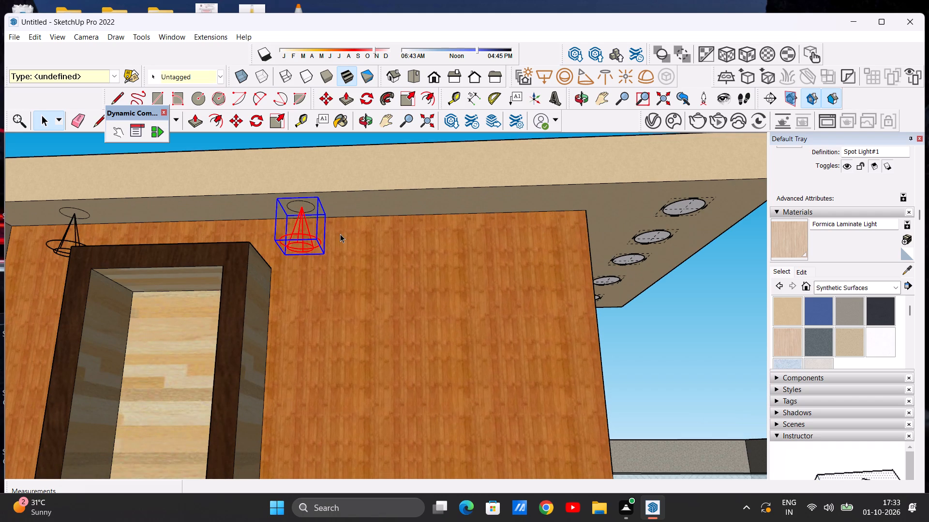
scroll(342, 237, down, 11)
click(373, 167)
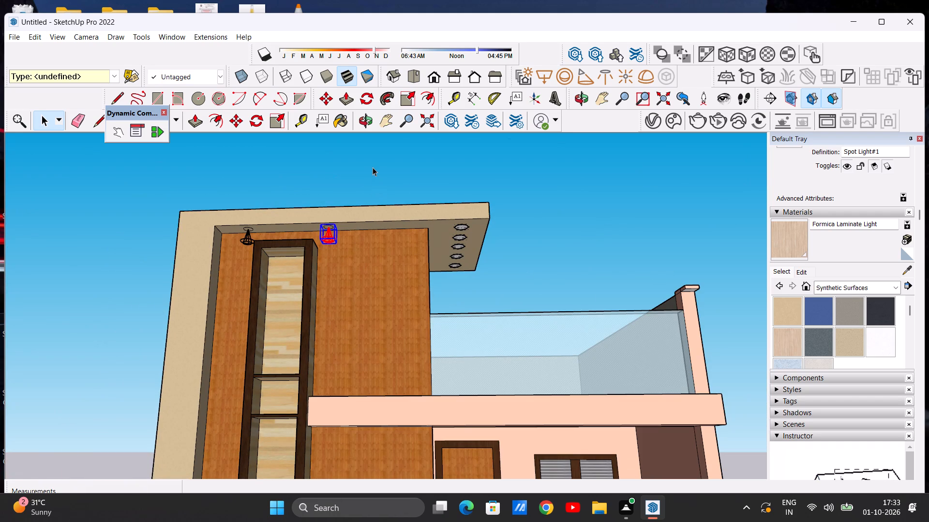
Compare both spot lights with the overhang's row of ceiling lights from the front and from below.
scroll(329, 239, up, 6)
scroll(337, 240, down, 7)
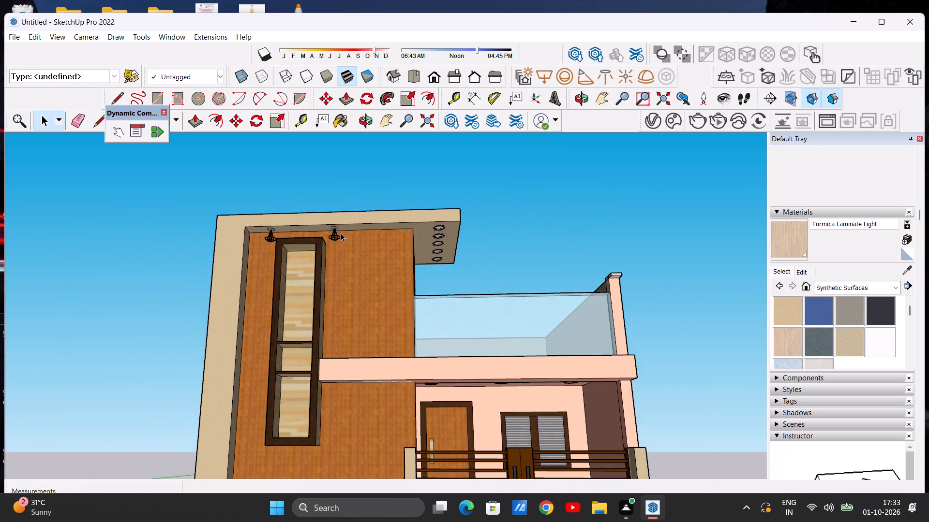
scroll(341, 233, down, 7)
middle_drag(352, 307, 360, 374)
scroll(364, 228, up, 11)
scroll(355, 246, down, 3)
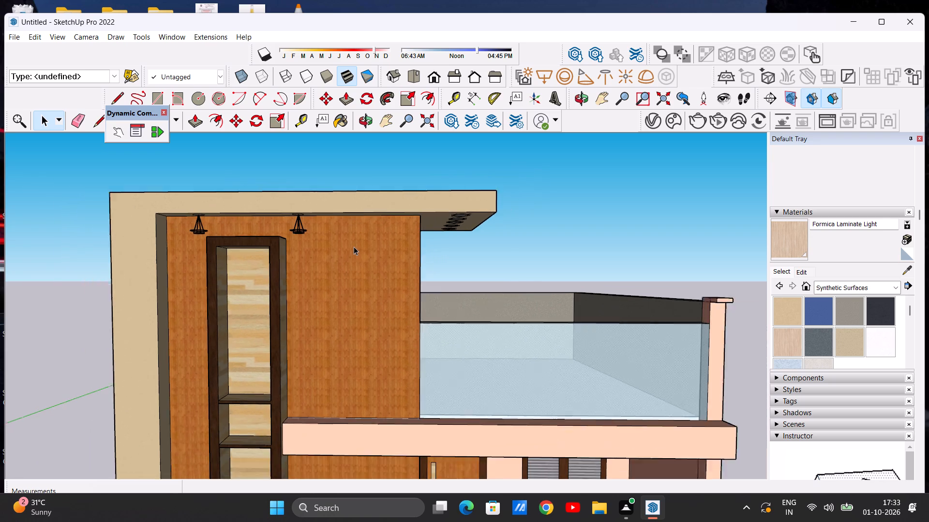
scroll(354, 246, down, 1)
middle_drag(348, 290, 329, 191)
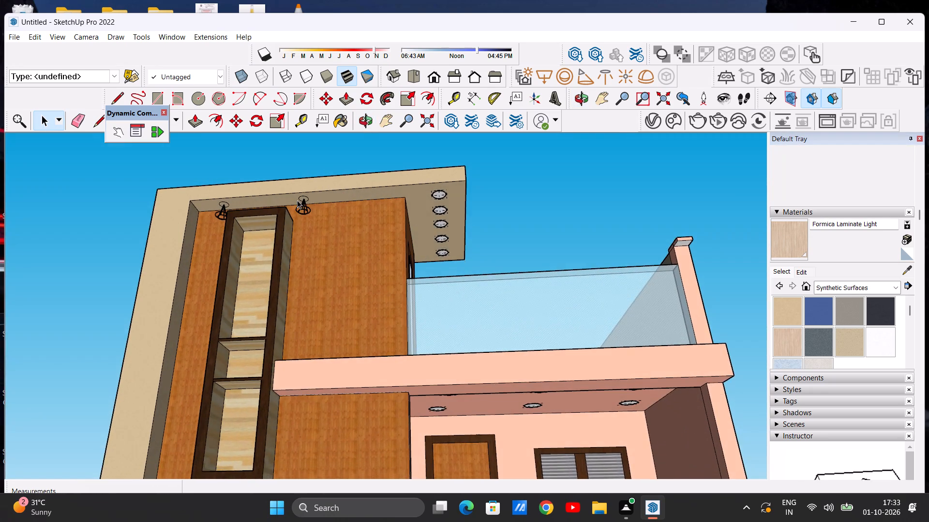
scroll(297, 200, up, 17)
scroll(324, 238, down, 11)
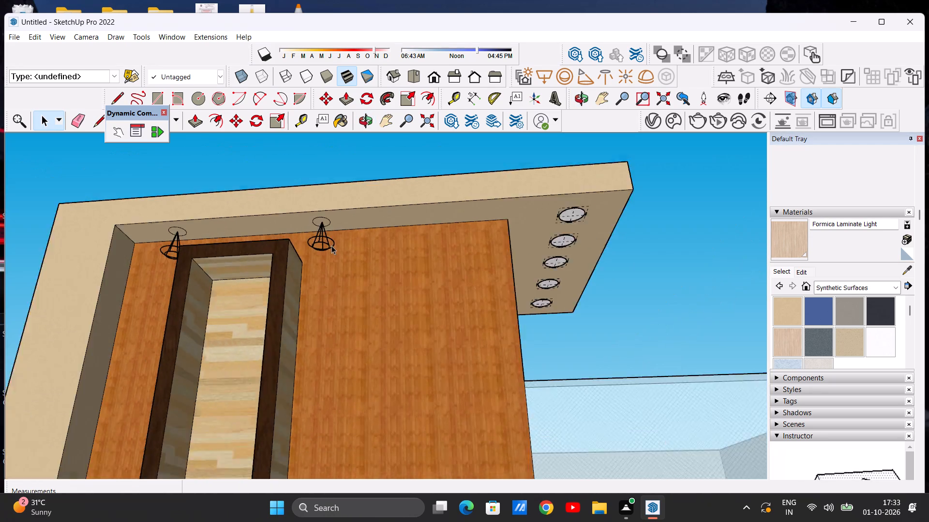
Run a V-Ray test render of the spot-lit wall and niche from below, then close the frame buffer.
scroll(331, 246, down, 13)
middle_drag(353, 271, 348, 319)
middle_drag(351, 333, 351, 338)
scroll(321, 231, up, 6)
middle_drag(291, 259, 325, 210)
scroll(332, 210, up, 5)
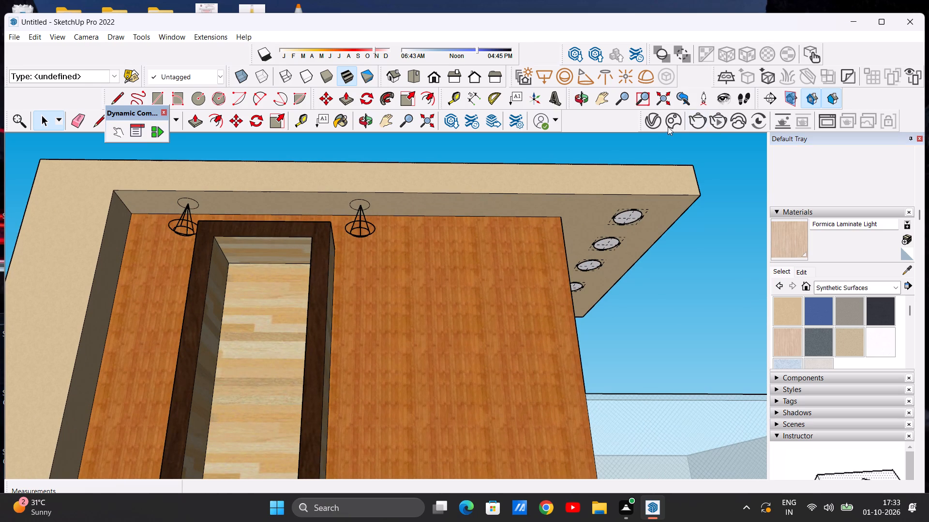
click(692, 118)
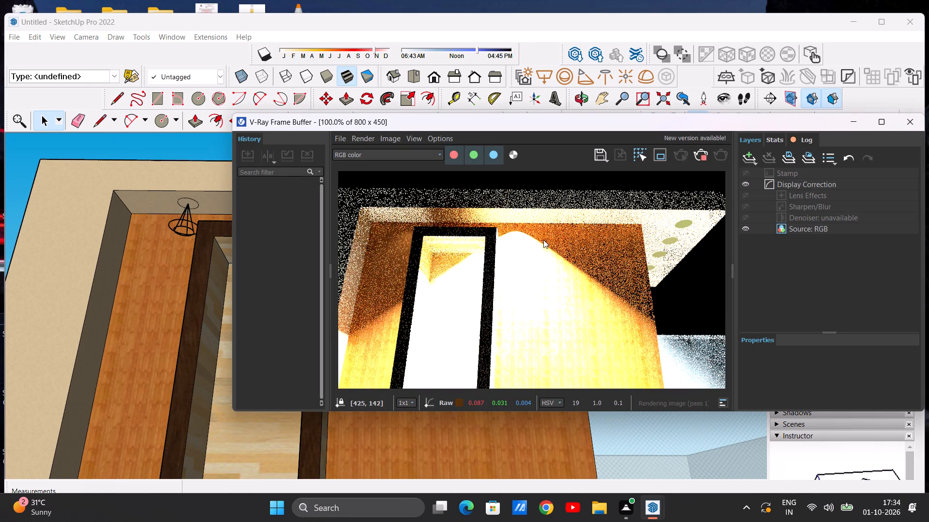
click(915, 125)
Delete both spot lights under the roof slab above the tall shelf niche.
scroll(453, 219, down, 1)
scroll(410, 229, up, 4)
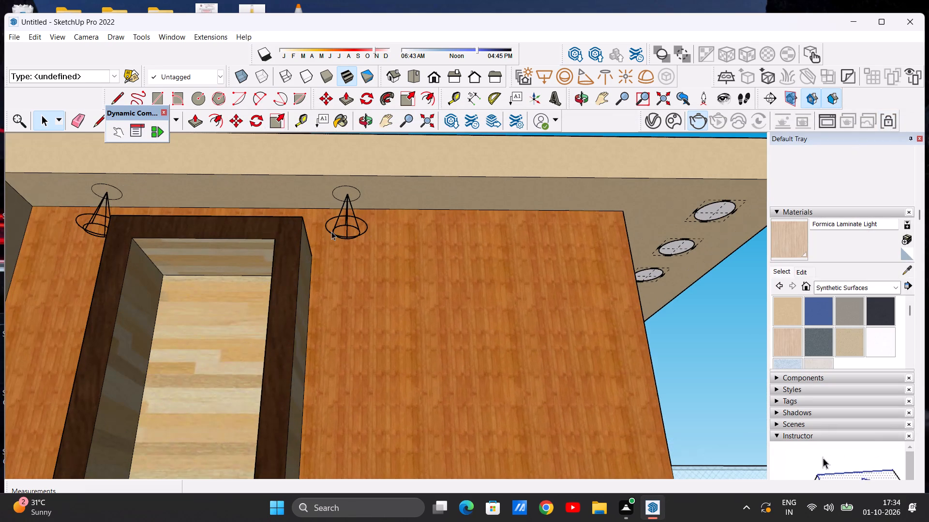
click(347, 223)
key(Delete)
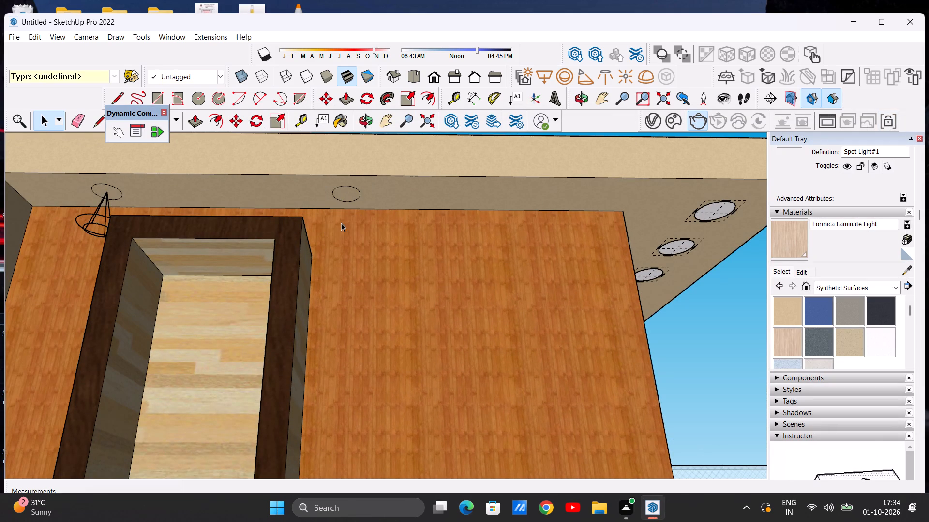
scroll(237, 206, down, 4)
scroll(92, 191, up, 2)
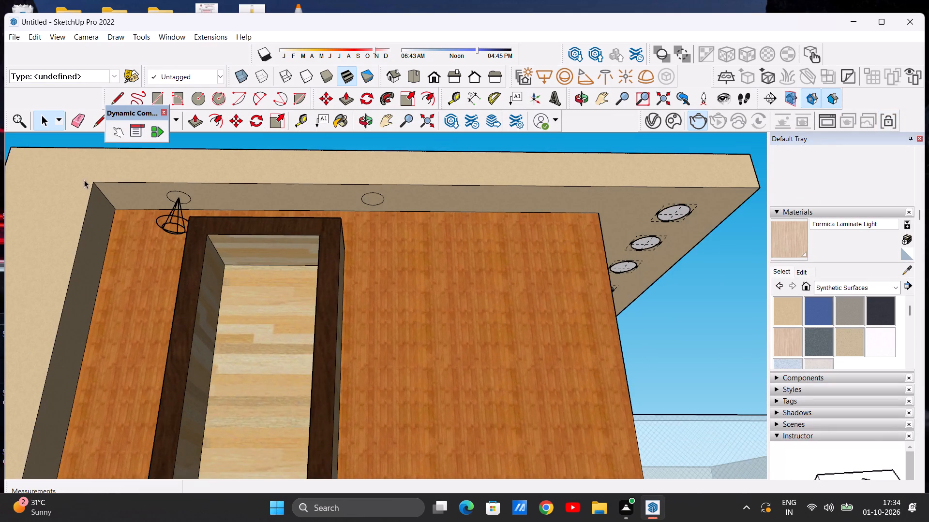
scroll(121, 211, up, 4)
scroll(186, 207, up, 5)
click(201, 202)
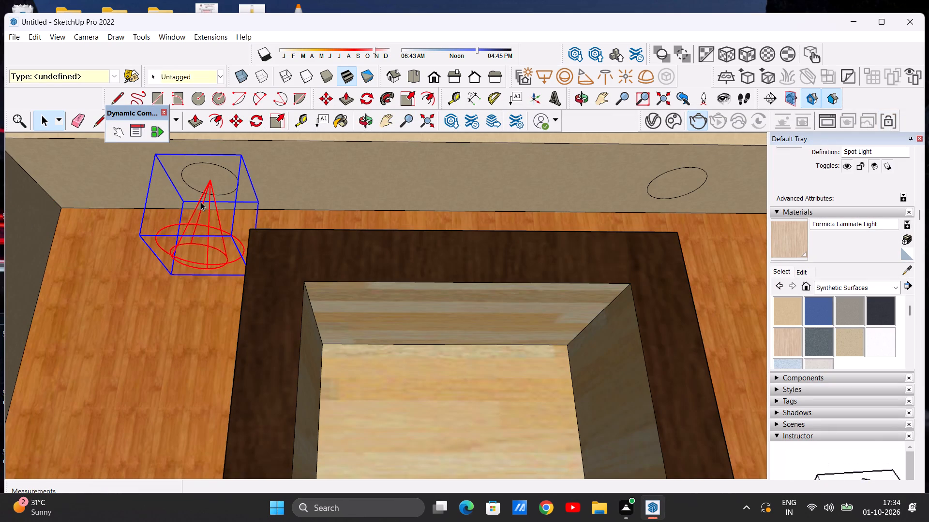
key(Delete)
key(space)
Review the whole house front without the two spot lights, from a distance and closer in.
scroll(247, 218, down, 2)
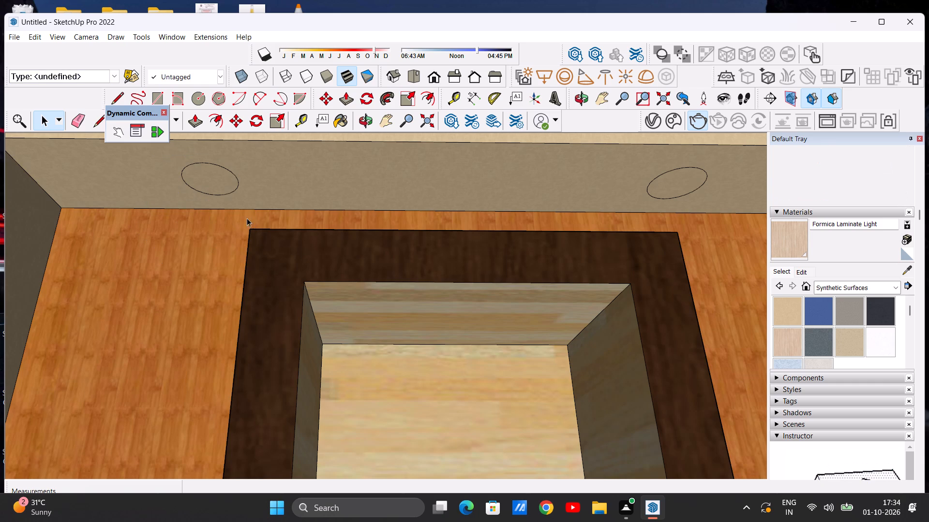
scroll(247, 218, down, 17)
middle_drag(320, 246, 278, 348)
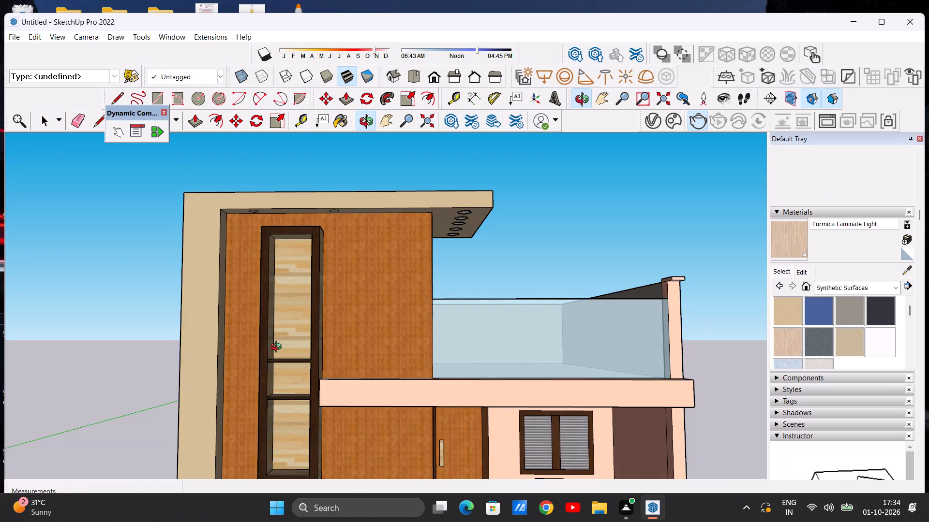
middle_drag(278, 348, 284, 322)
middle_click(284, 322)
scroll(291, 320, down, 11)
middle_drag(315, 337, 337, 342)
scroll(326, 324, up, 4)
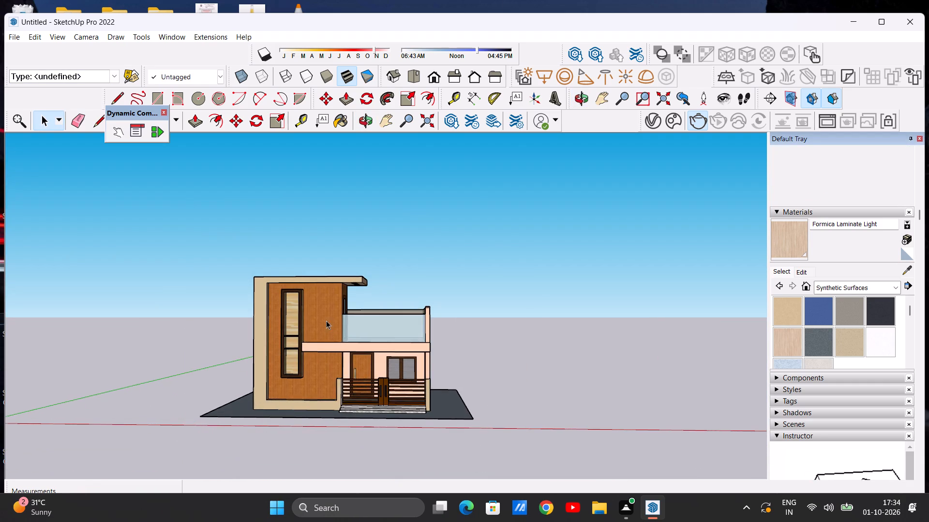
scroll(326, 320, up, 3)
scroll(321, 294, down, 6)
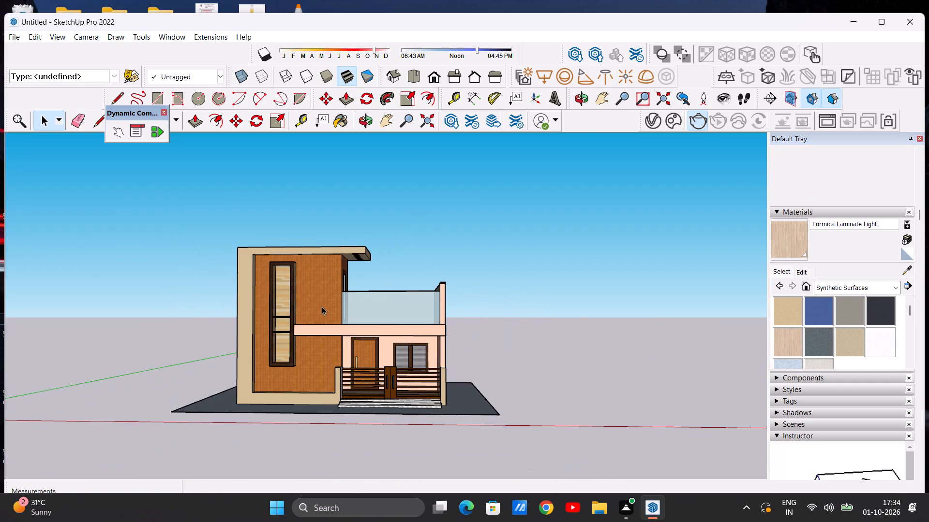
scroll(322, 306, up, 3)
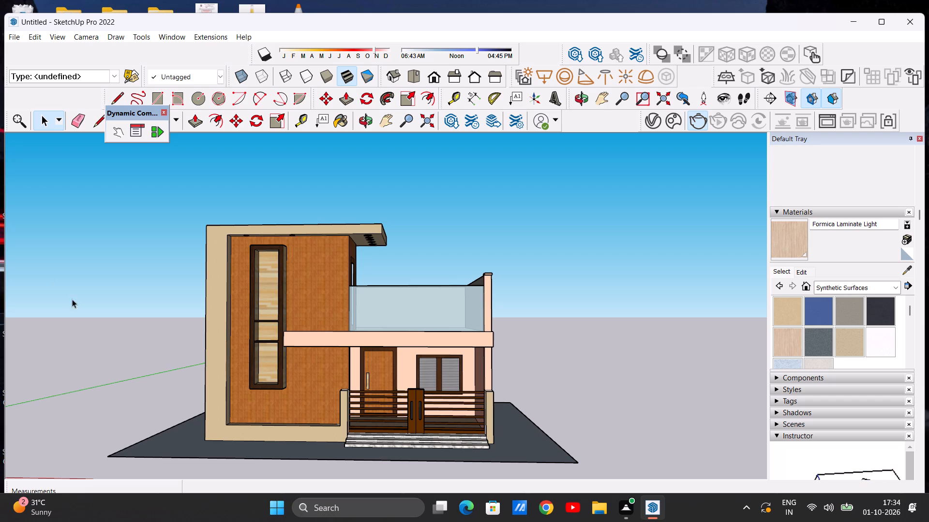
scroll(300, 295, down, 2)
scroll(332, 334, up, 4)
scroll(334, 334, down, 1)
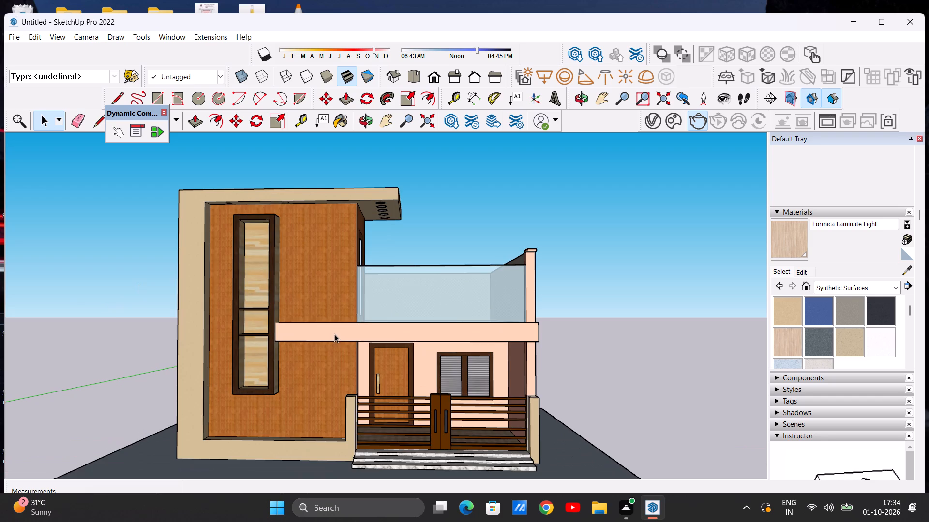
scroll(323, 334, up, 1)
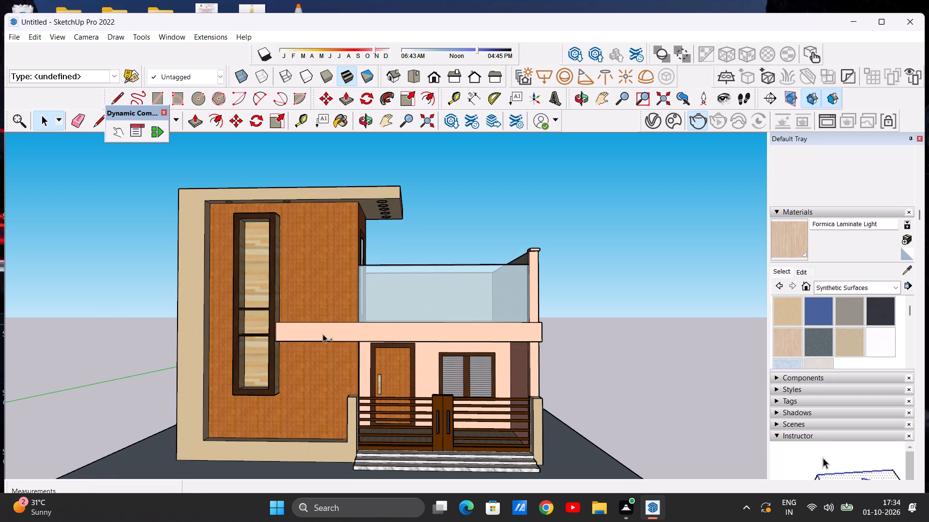
Save the house model in the Documents folder as a SketchUp file named "lucky".
key(ctrl+s)
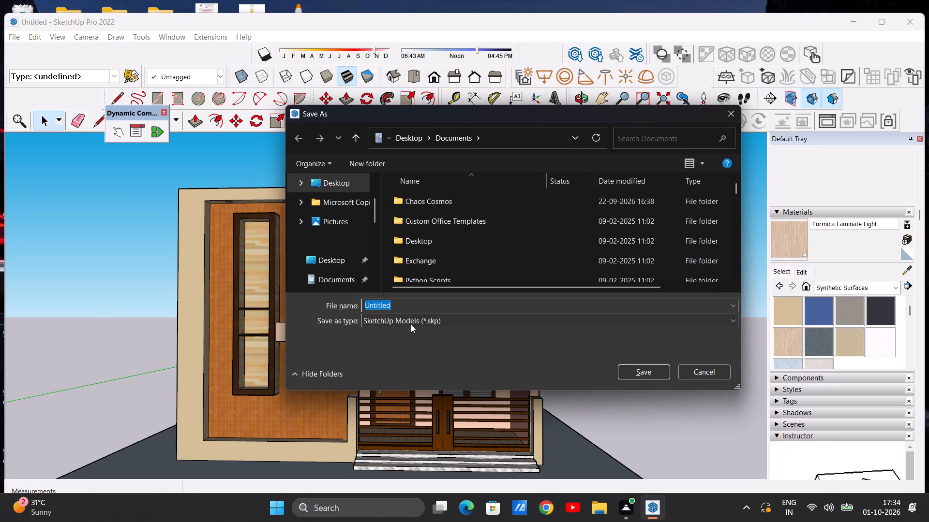
key(BackSpace)
key(BackSpace)
key(BackSpace)
key(BackSpace)
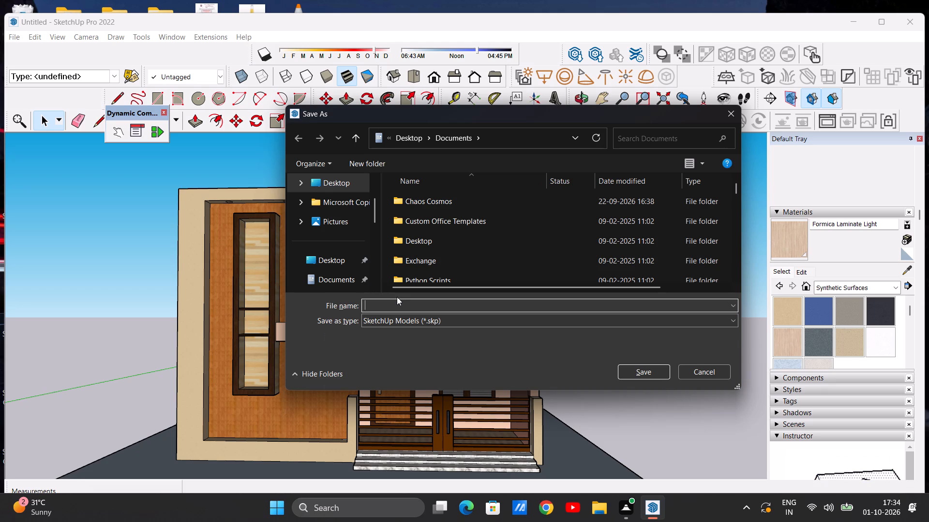
text(SRI)
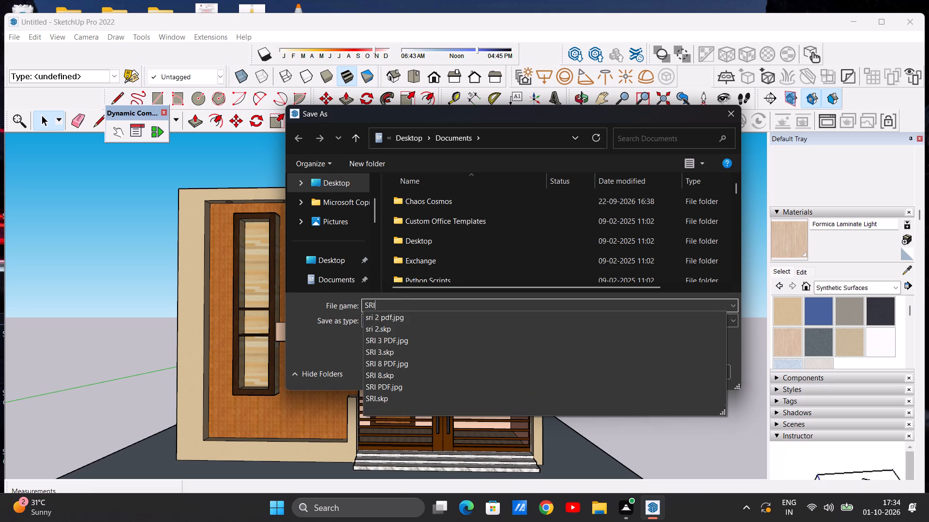
key(BackSpace)
key(BackSpace)
key(BackSpace)
key(BackSpace)
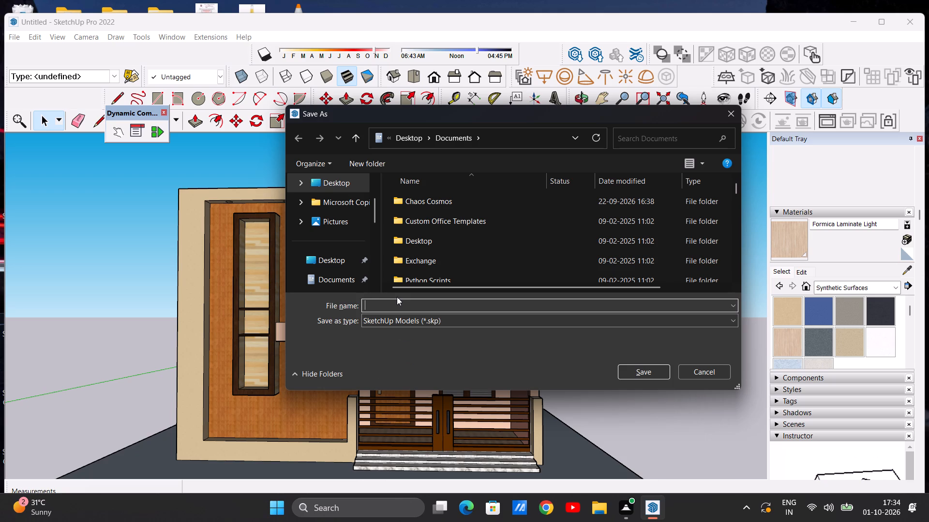
text(lucky)
click(636, 374)
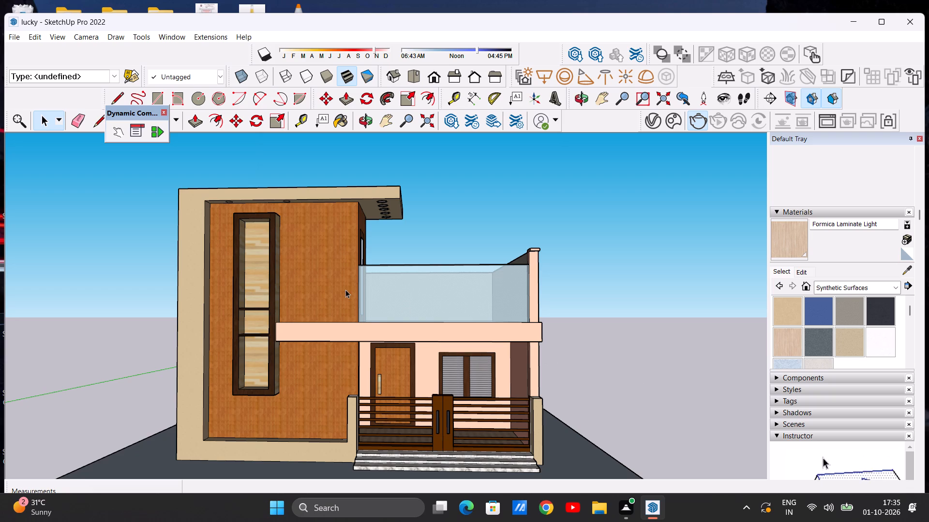
Export the current front view as a 2D JPEG image named "lucky pdf" in the Documents folder.
click(15, 41)
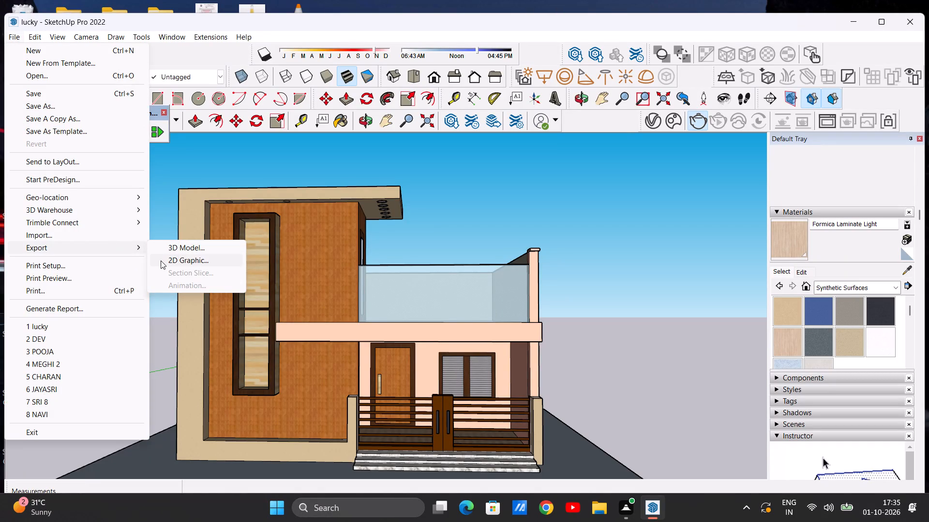
click(164, 261)
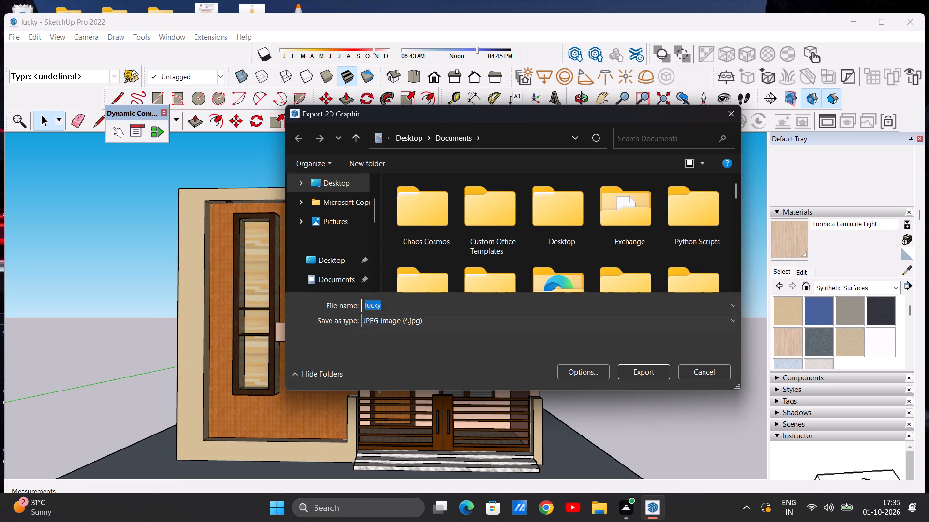
click(391, 301)
key(space)
text(pdf)
click(641, 369)
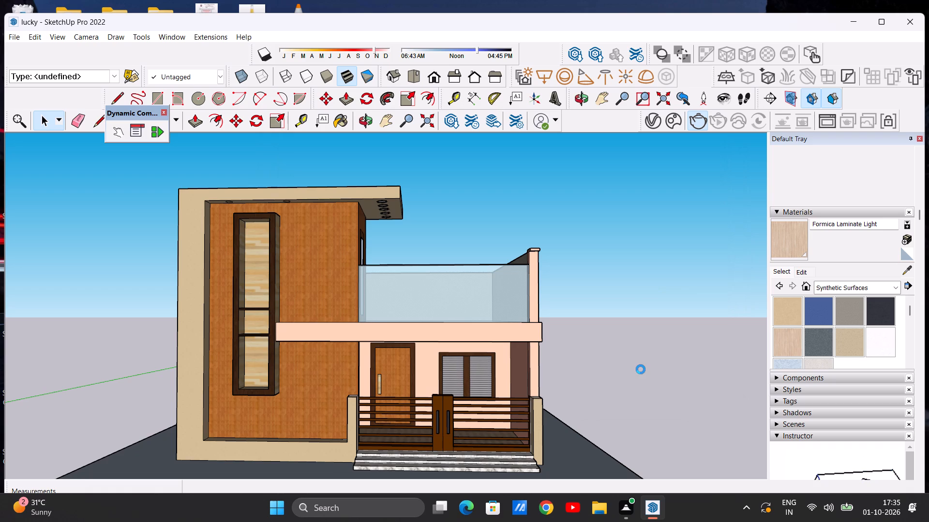